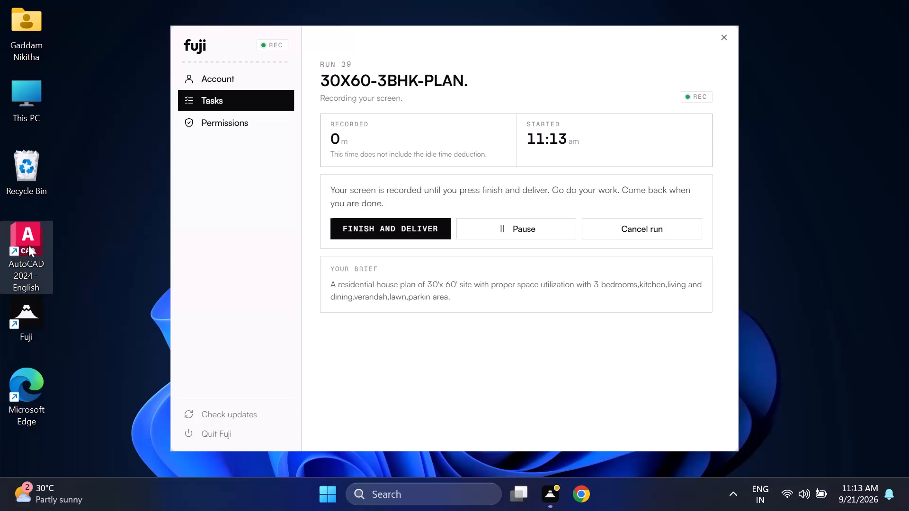
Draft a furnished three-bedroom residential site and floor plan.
Launch AutoCAD 2024 from the desktop.
{"action": "double_click", "coordinate": [22, 234]}
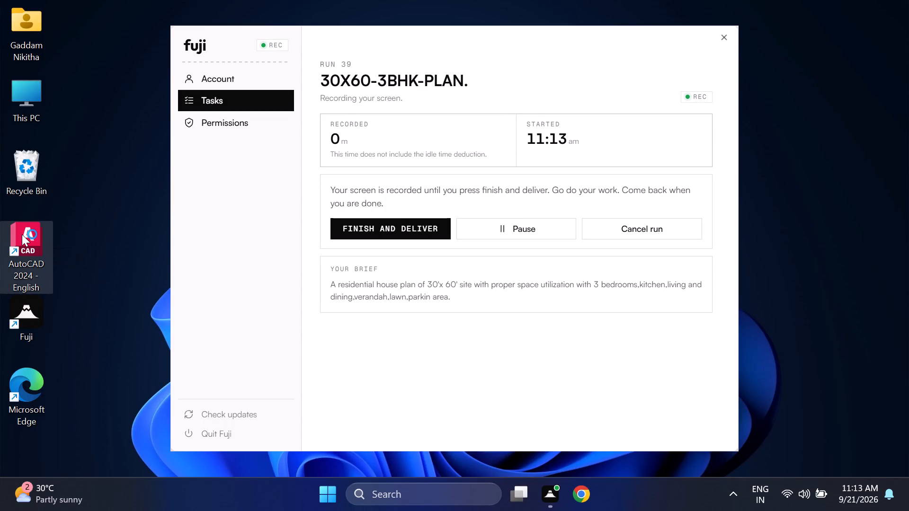
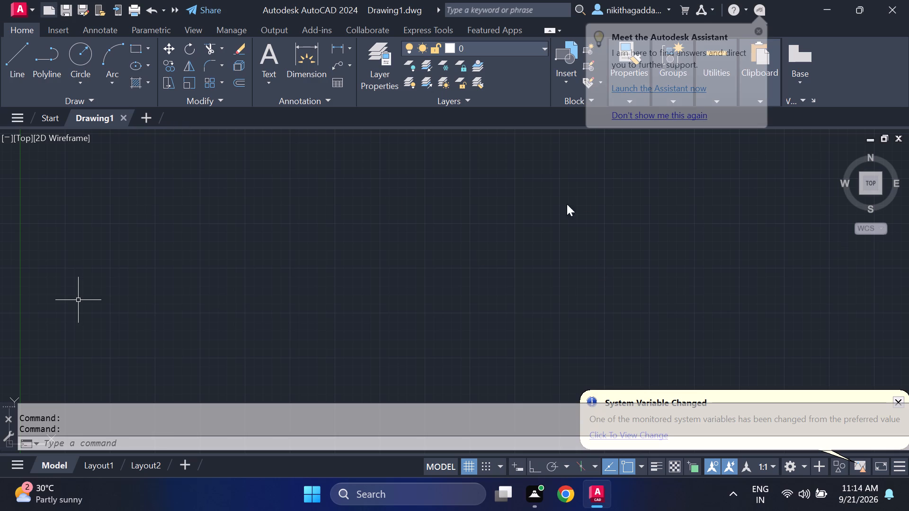
Dismiss the Autodesk Assistant tip and the system variable notification.
{"action": "left_click", "coordinate": [759, 30]}
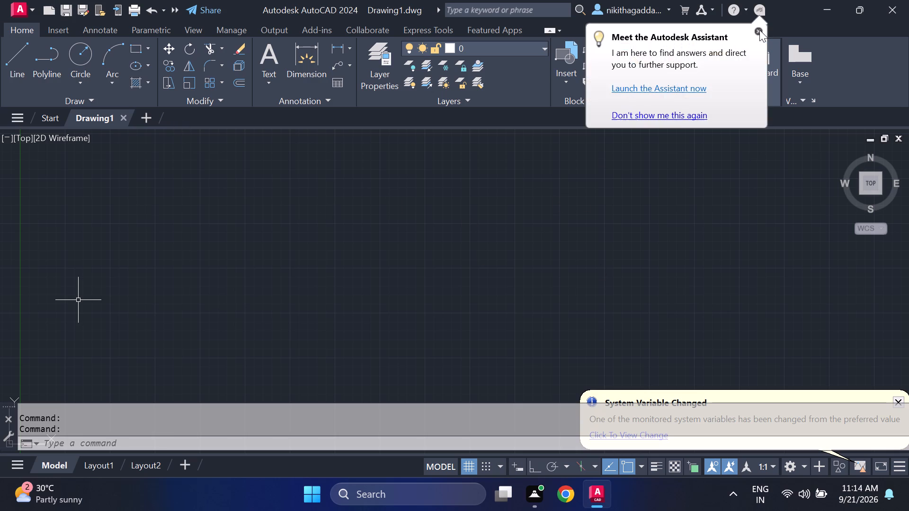
{"action": "left_click", "coordinate": [897, 398]}
Set the drawing's length units to Engineering with a precision of 0'-0.00".
{"action": "scroll", "coordinate": [332, 207], "scroll_direction": "down", "scroll_amount": 6}
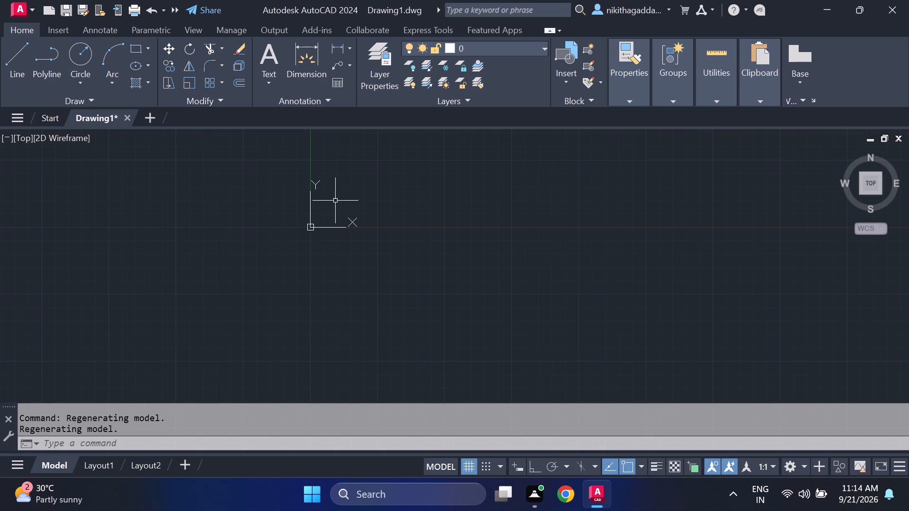
{"action": "middle_click_drag", "start_coordinate": [336, 199], "coordinate": [60, 362]}
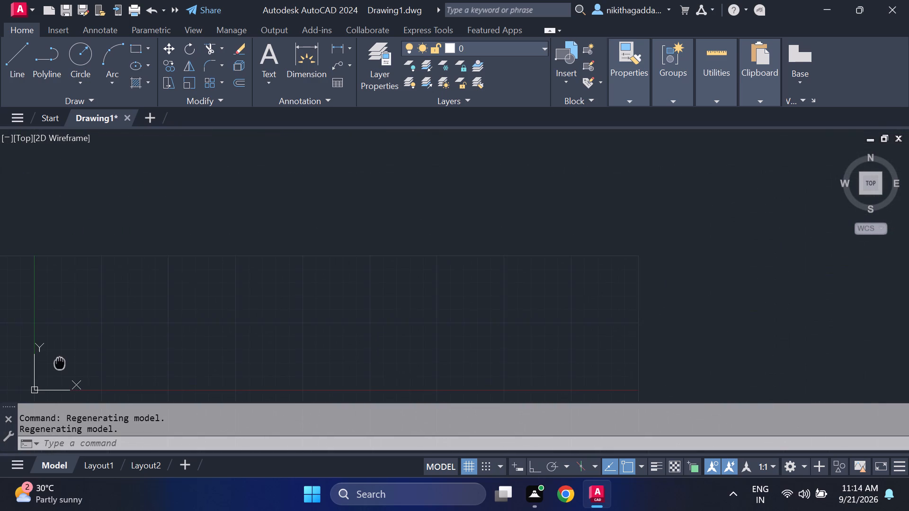
{"action": "middle_click_drag", "start_coordinate": [60, 362], "coordinate": [60, 357]}
{"action": "middle_click", "coordinate": [60, 356]}
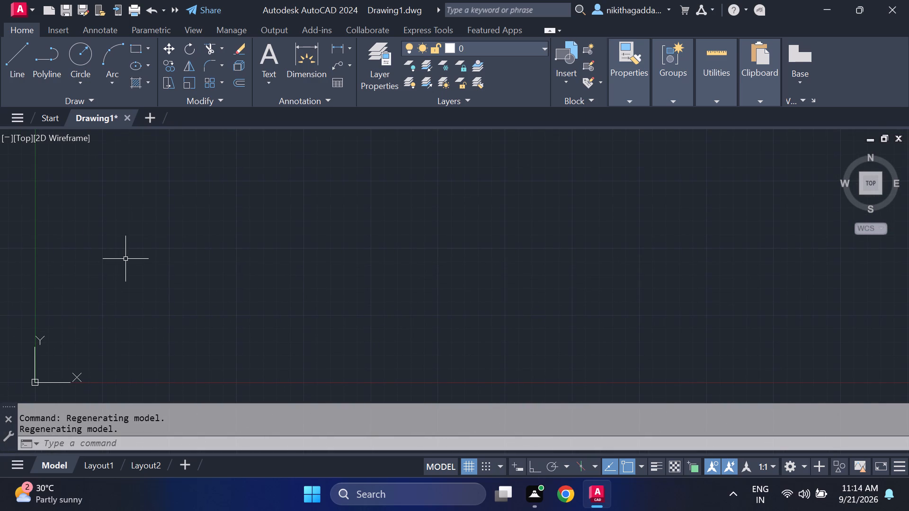
{"action": "type", "text": "units"}
{"action": "key", "text": "Return"}
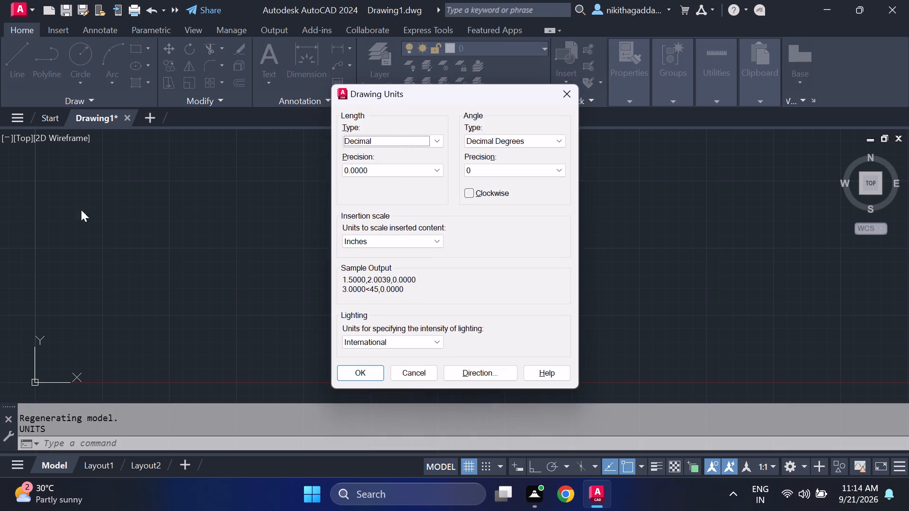
{"action": "left_click", "coordinate": [431, 142]}
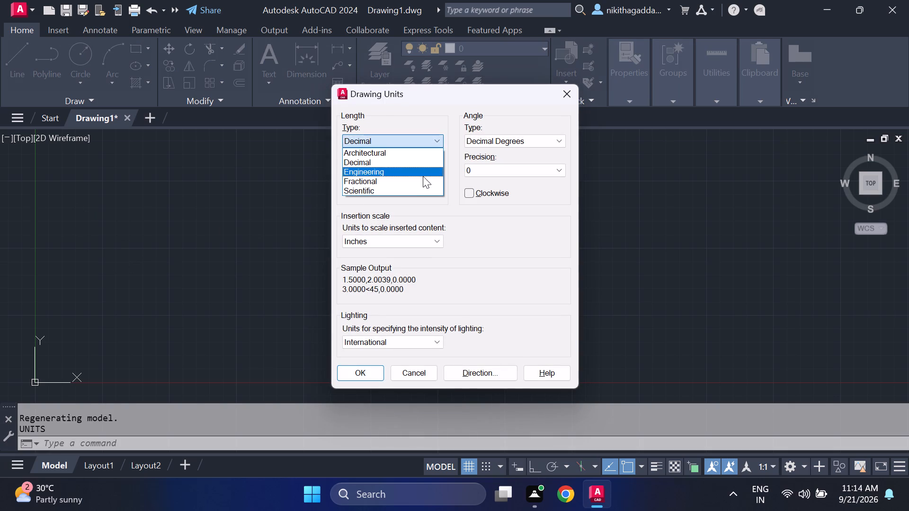
{"action": "left_click", "coordinate": [423, 176]}
{"action": "left_click", "coordinate": [427, 172]}
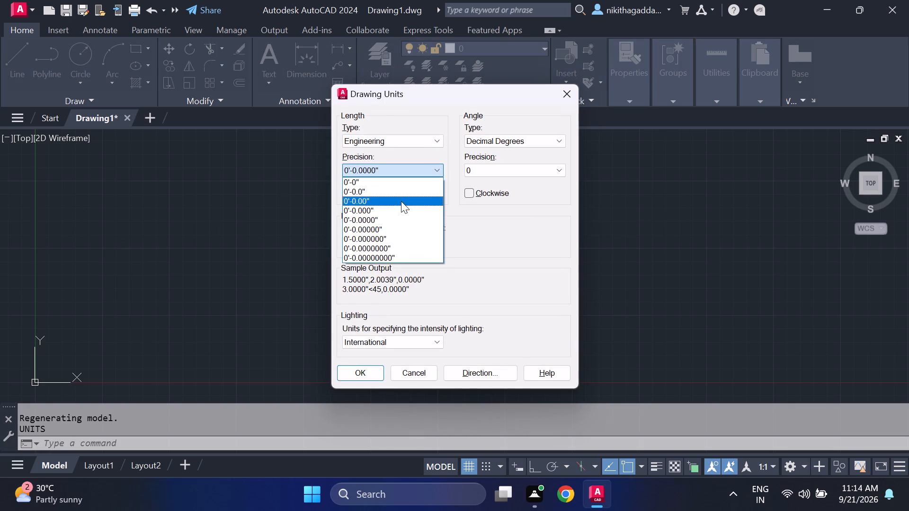
{"action": "left_click", "coordinate": [401, 201]}
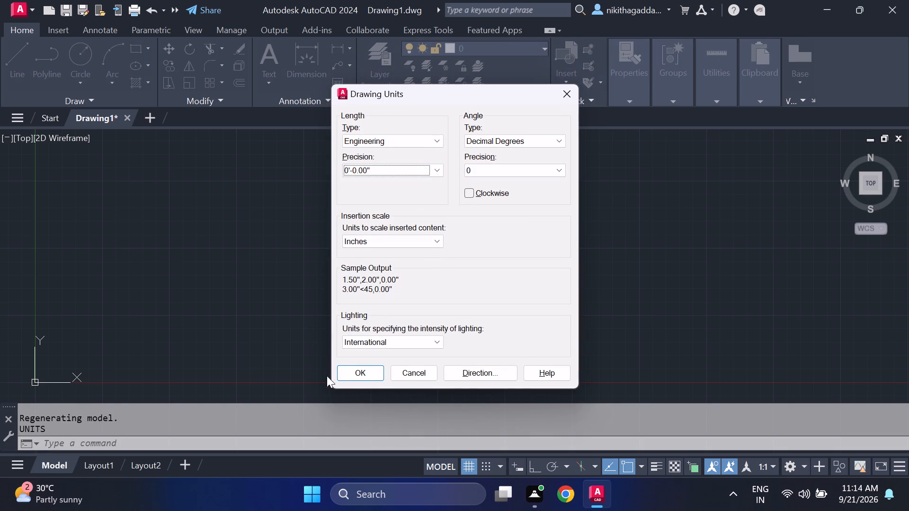
{"action": "left_click", "coordinate": [383, 371]}
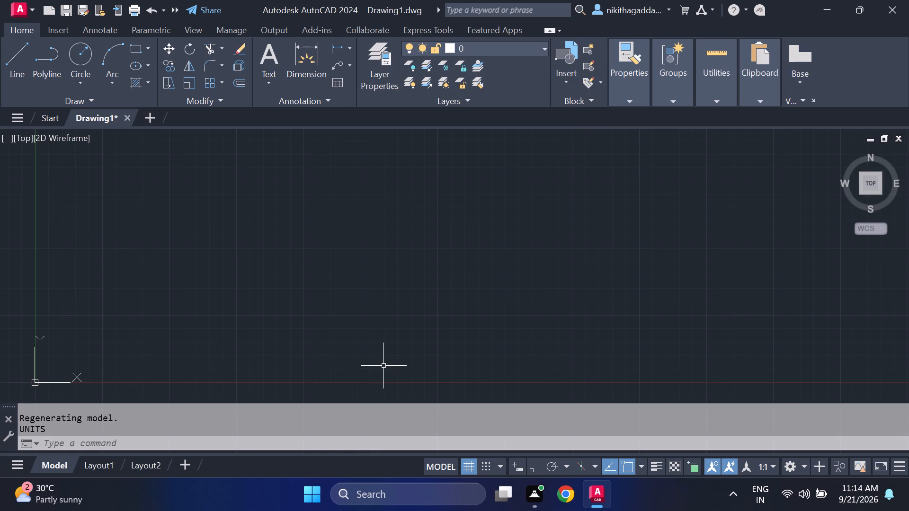
Set the Standard dimension style's primary units to Engineering format with a precision of 0'-0.00".
{"action": "key", "text": "d"}
{"action": "key", "text": "Return"}
{"action": "key", "text": "backslash"}
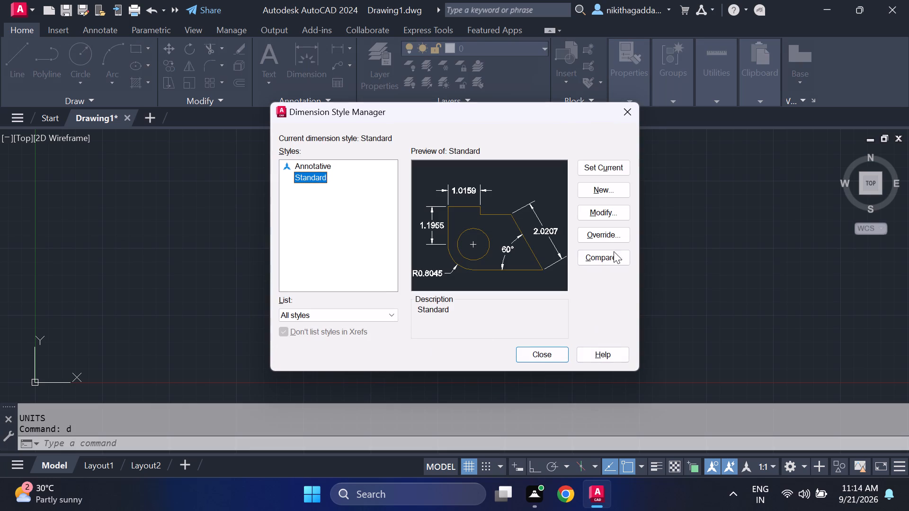
{"action": "left_click", "coordinate": [591, 212]}
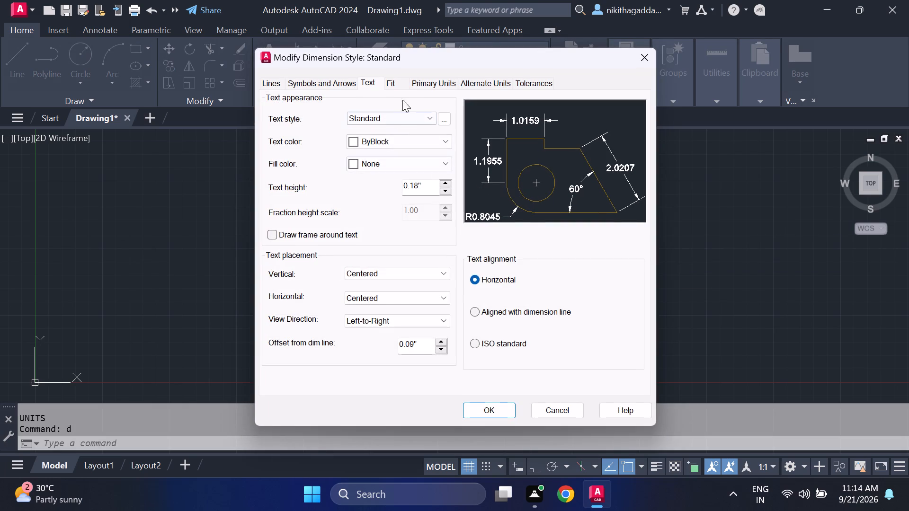
{"action": "left_click", "coordinate": [416, 84]}
{"action": "left_click", "coordinate": [412, 108]}
{"action": "left_click", "coordinate": [398, 144]}
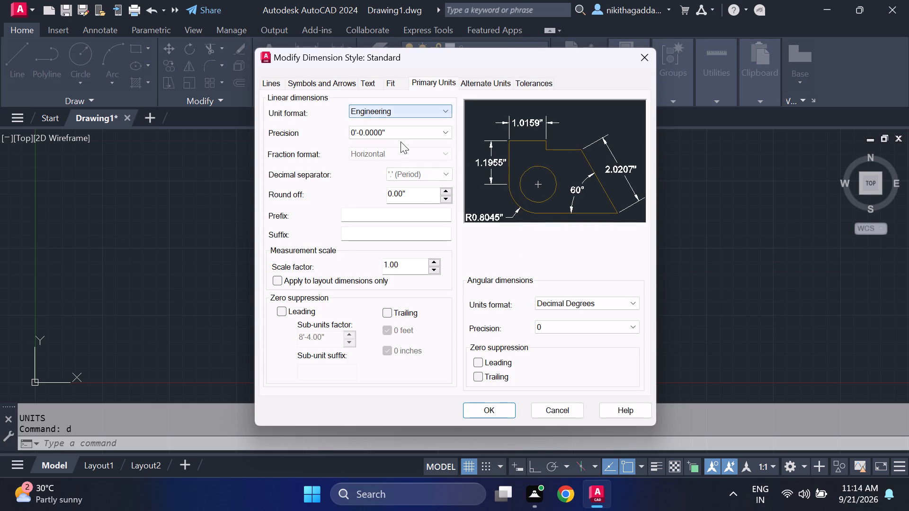
{"action": "left_click", "coordinate": [407, 132]}
{"action": "left_click", "coordinate": [368, 160]}
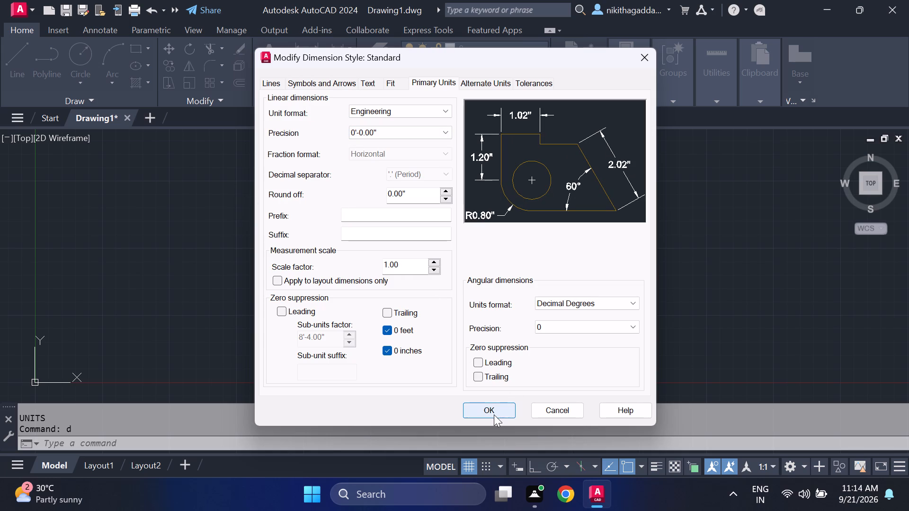
Set the Standard dimension style's text height to 7" and make that style current.
{"action": "left_click", "coordinate": [368, 78]}
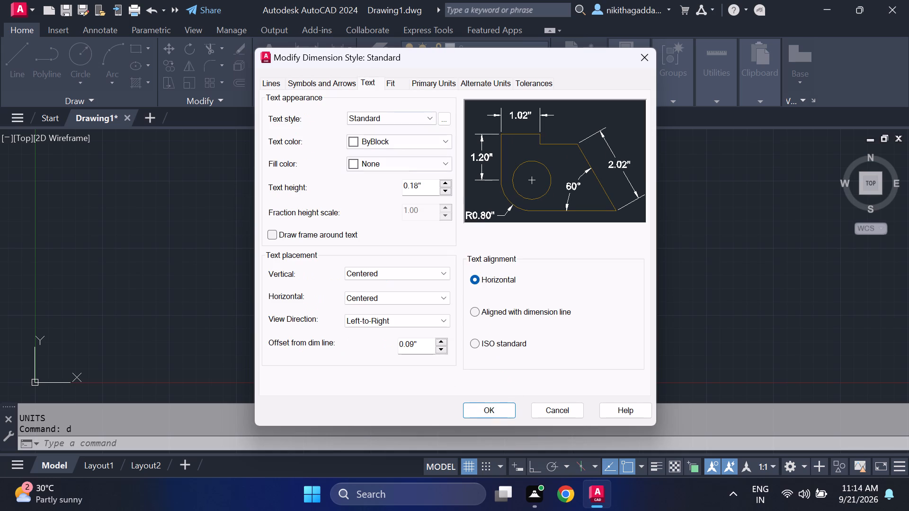
{"action": "left_click", "coordinate": [423, 185]}
{"action": "key", "text": "BackSpace"}
{"action": "key", "text": "BackSpace"}
{"action": "key", "text": "BackSpace"}
{"action": "key", "text": "BackSpace"}
{"action": "key", "text": "BackSpace"}
{"action": "key", "text": "BackSpace"}
{"action": "key", "text": "BackSpace"}
{"action": "key", "text": "BackSpace"}
{"action": "key", "text": "BackSpace"}
{"action": "key", "text": "BackSpace"}
{"action": "key", "text": "BackSpace"}
{"action": "key", "text": "BackSpace"}
{"action": "key", "text": "7"}
{"action": "key", "text": "Return"}
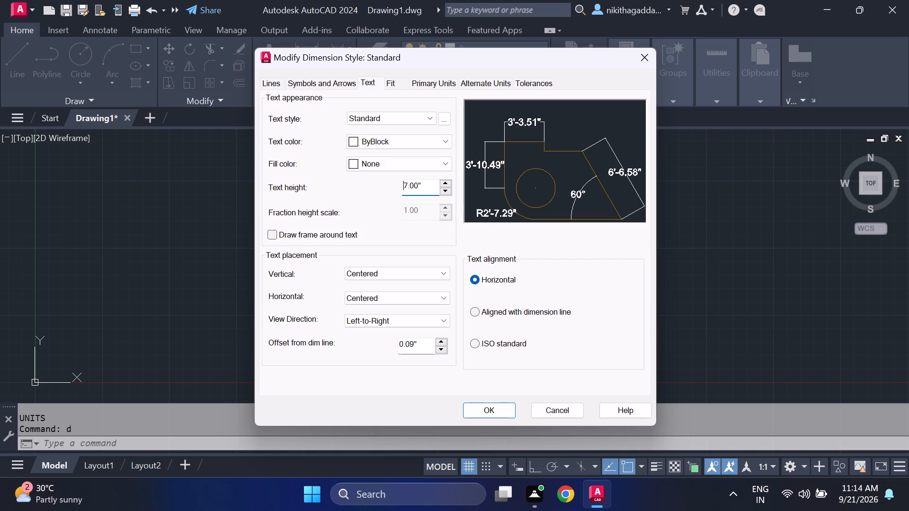
{"action": "left_click", "coordinate": [477, 408]}
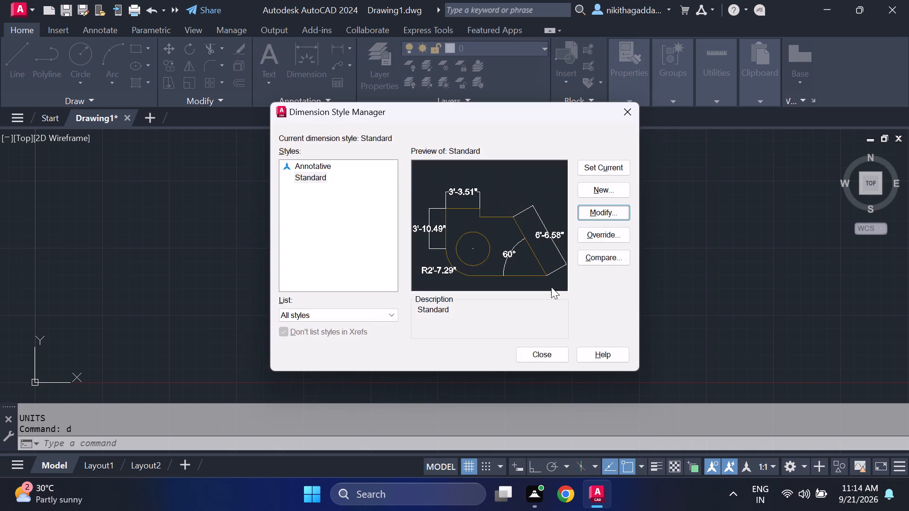
{"action": "left_click", "coordinate": [617, 167]}
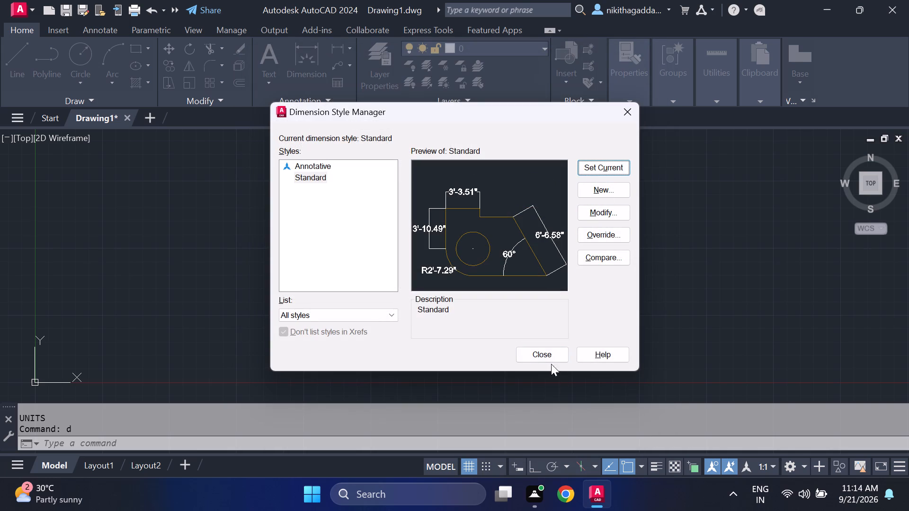
{"action": "left_click", "coordinate": [550, 355]}
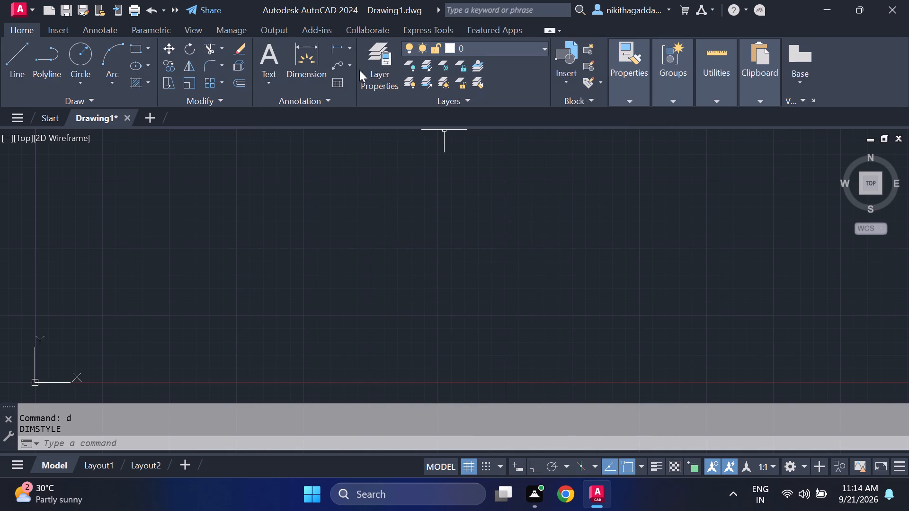
Create two new layers named walls and text.
{"action": "left_click", "coordinate": [373, 64]}
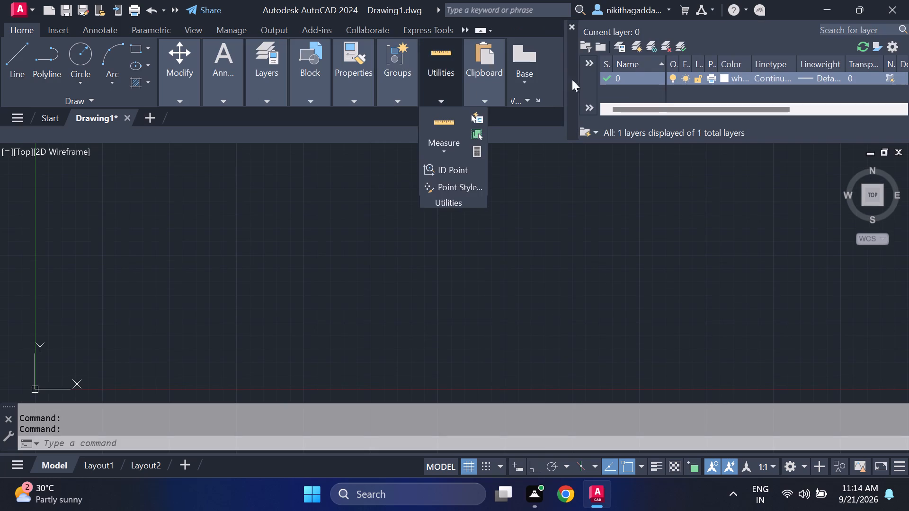
{"action": "left_click", "coordinate": [634, 38]}
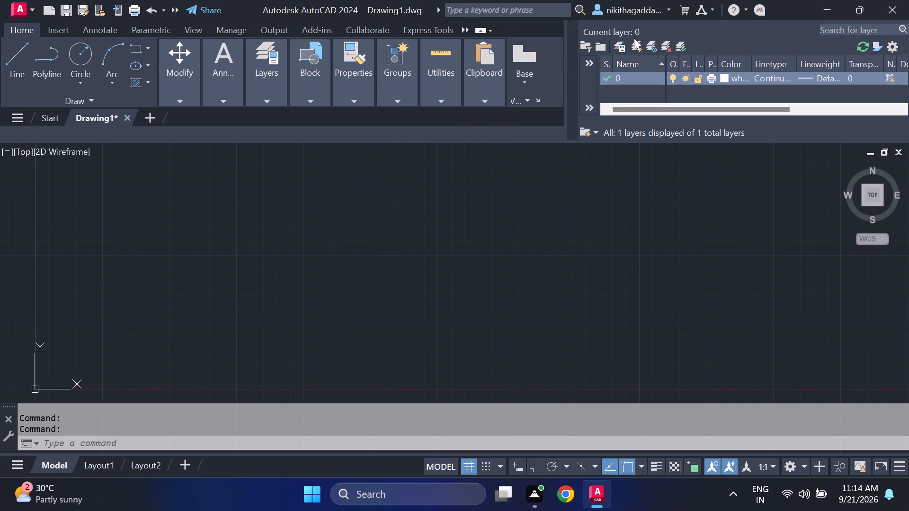
{"action": "left_click", "coordinate": [640, 46]}
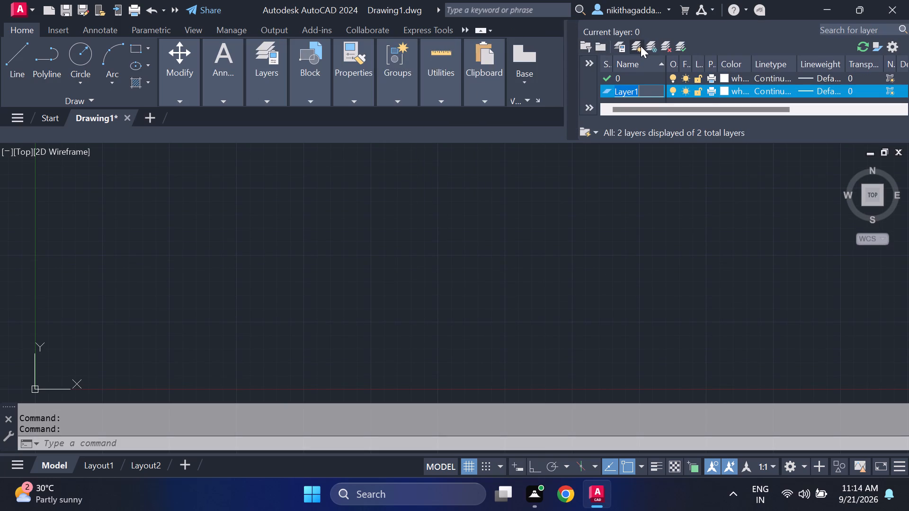
{"action": "key", "text": "BackSpace"}
{"action": "type", "text": "walls"}
{"action": "key", "text": "Return"}
{"action": "left_click", "coordinate": [641, 45]}
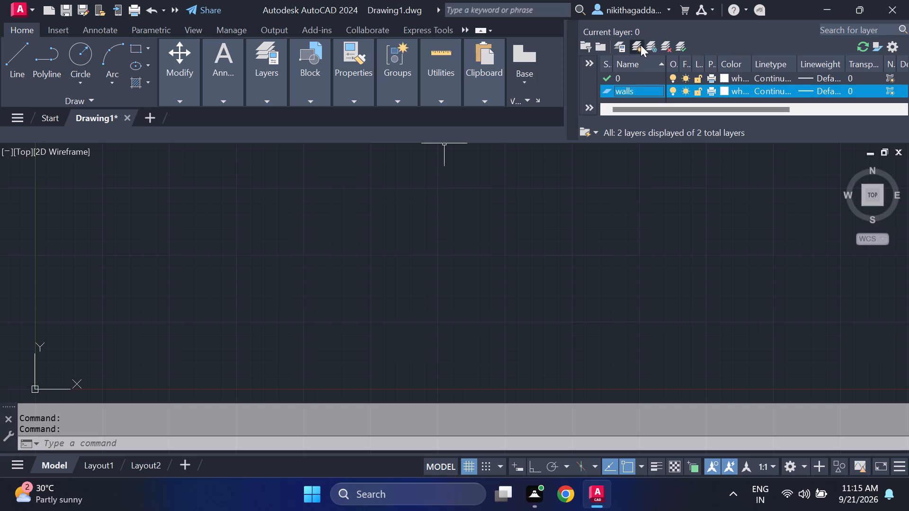
{"action": "key", "text": "BackSpace"}
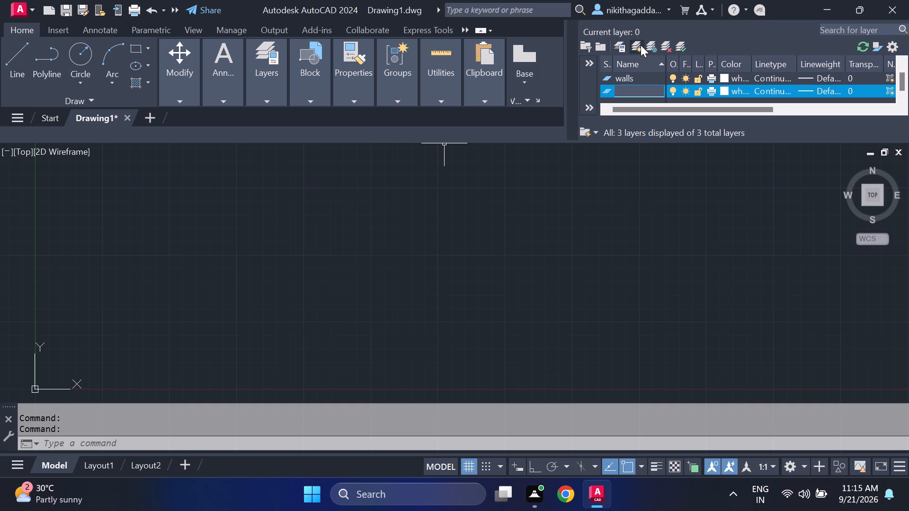
{"action": "type", "text": "text"}
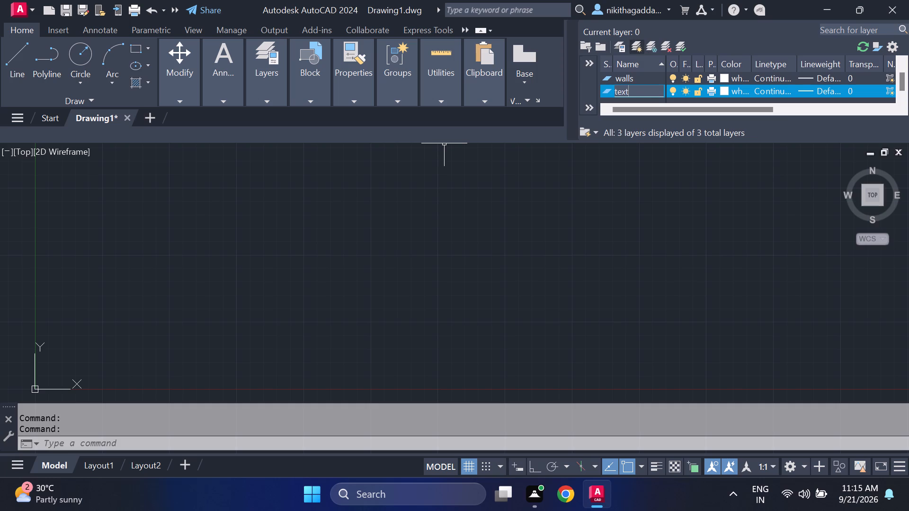
{"action": "key", "text": "Return"}
Create two new layers named furniture and windows.
{"action": "left_click", "coordinate": [641, 45]}
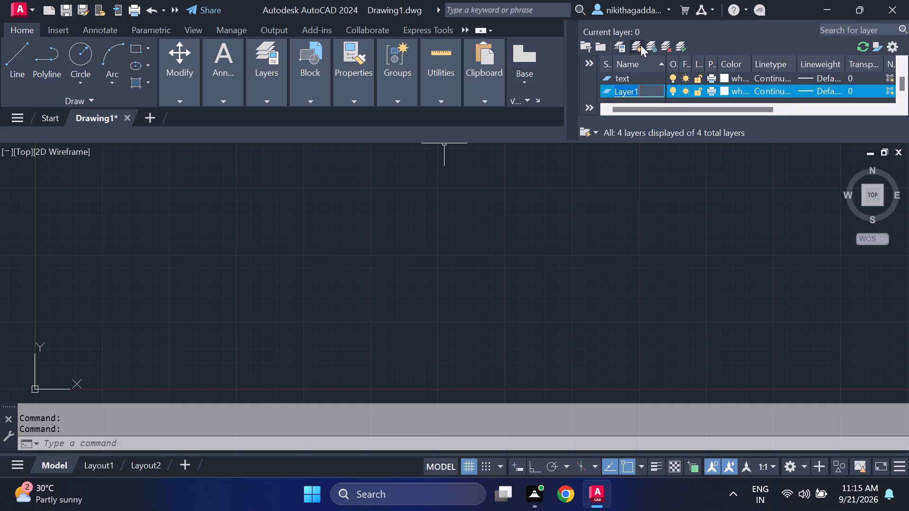
{"action": "key", "text": "BackSpace"}
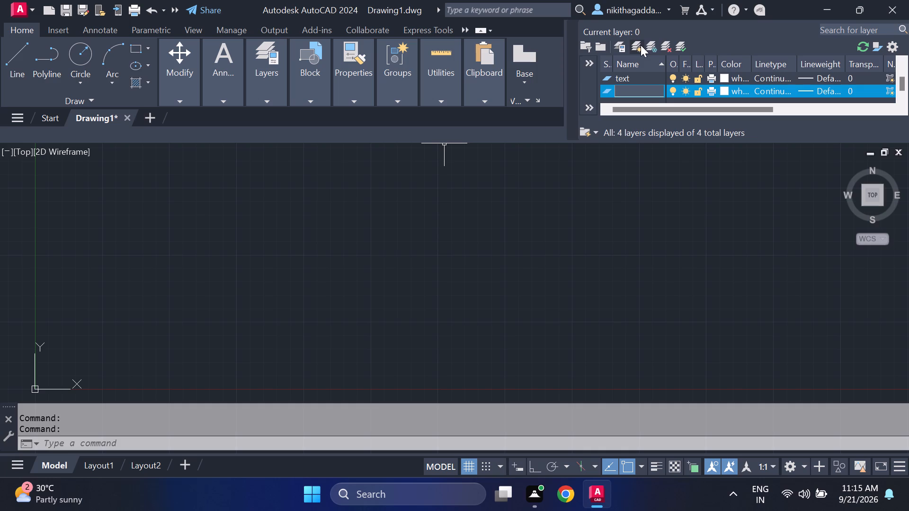
{"action": "type", "text": "furniture"}
{"action": "key", "text": "Return"}
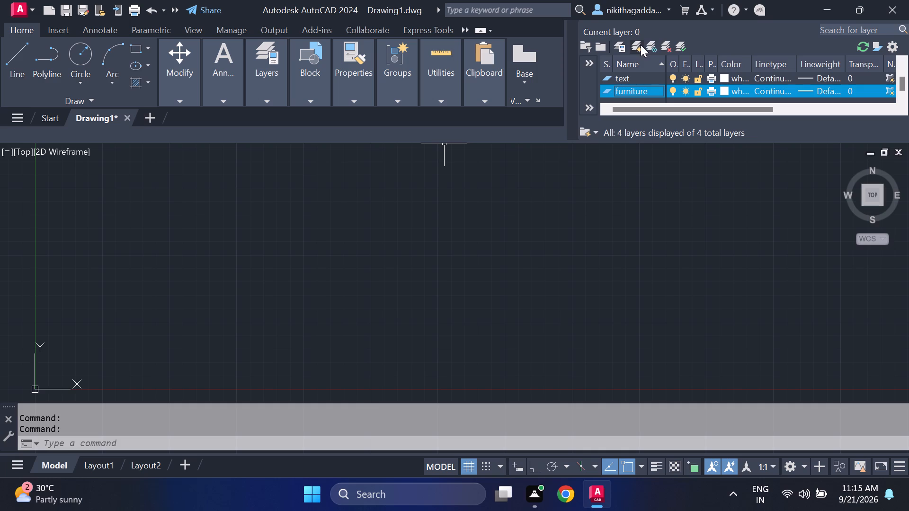
{"action": "left_click", "coordinate": [641, 45]}
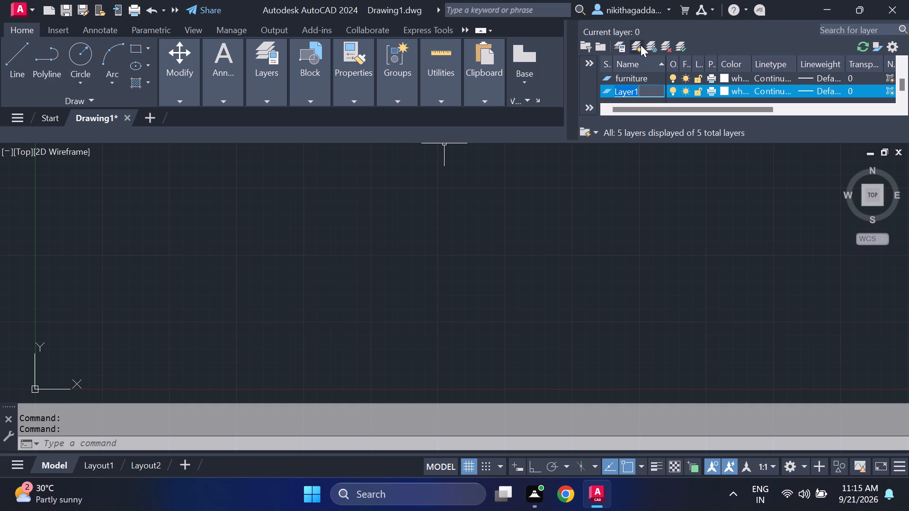
{"action": "key", "text": "BackSpace"}
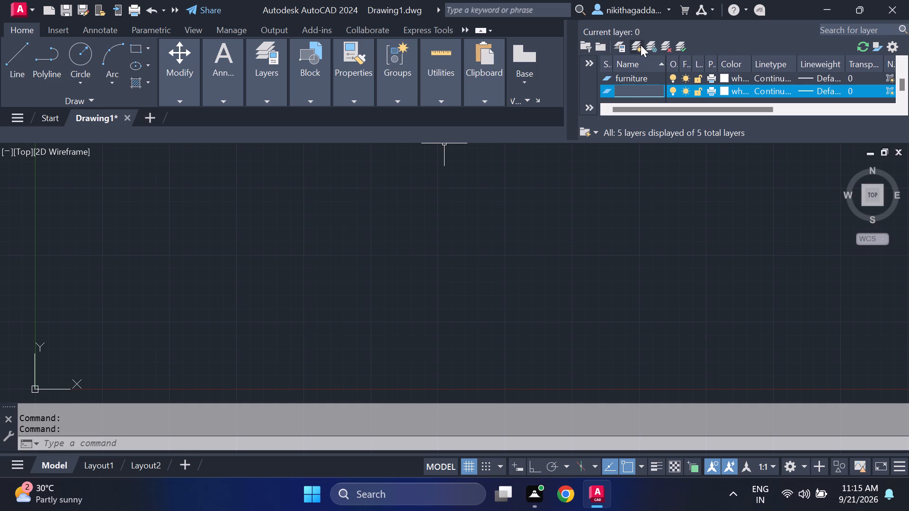
{"action": "type", "text": "windows"}
{"action": "key", "text": "Return"}
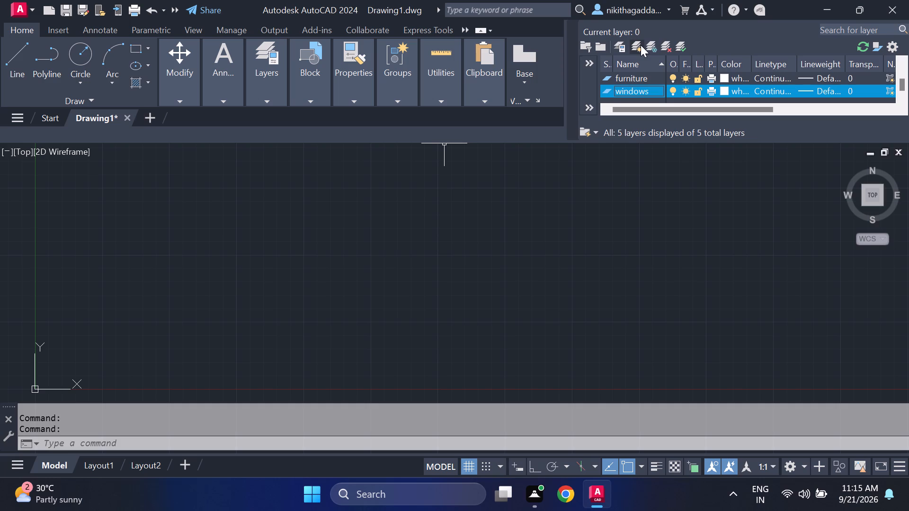
Create a new layer named doors.
{"action": "left_click", "coordinate": [641, 45]}
{"action": "key", "text": "BackSpace"}
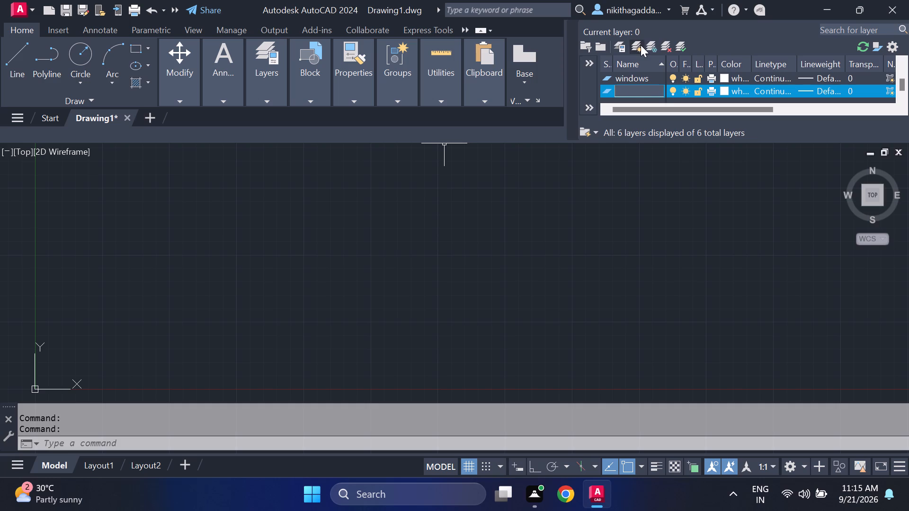
{"action": "type", "text": "doors"}
{"action": "key", "text": "Return"}
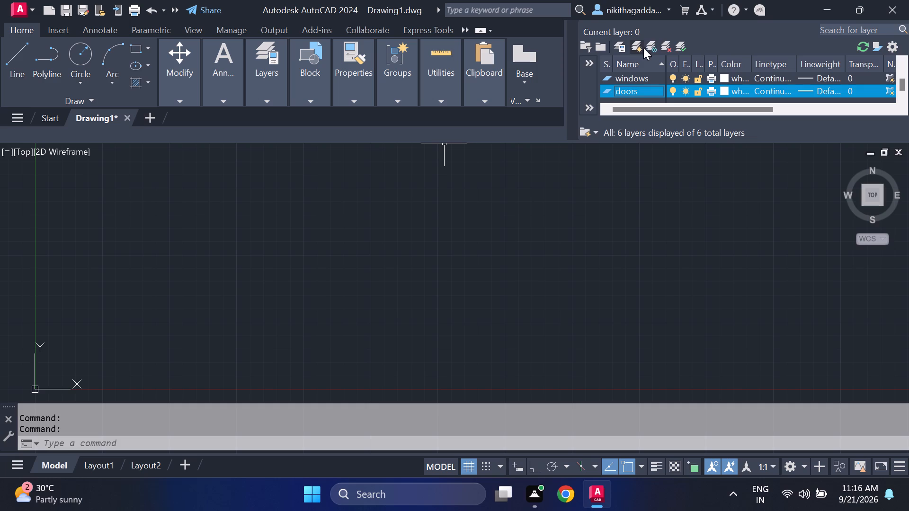
{"action": "scroll", "coordinate": [642, 86], "scroll_direction": "up", "scroll_amount": 3}
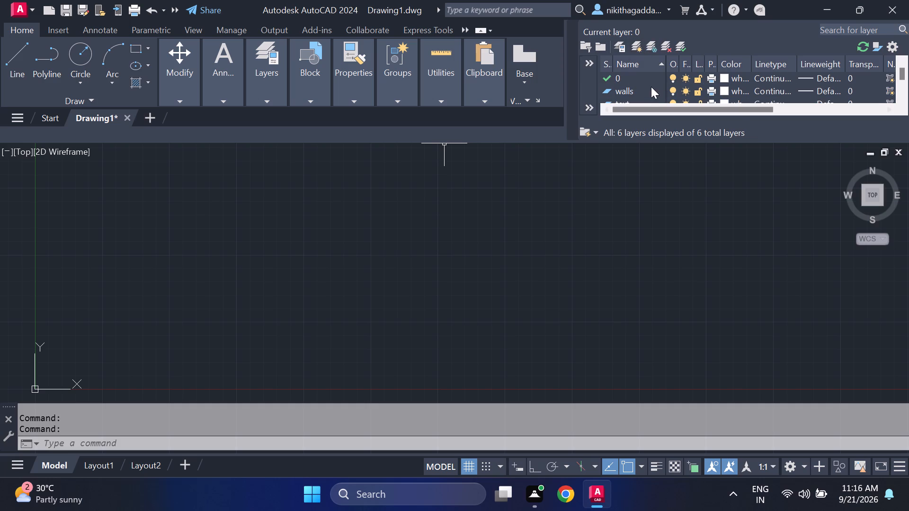
Set the walls layer's colour to grey index 253 and close the layer manager.
{"action": "left_click", "coordinate": [651, 87]}
{"action": "left_click", "coordinate": [727, 92]}
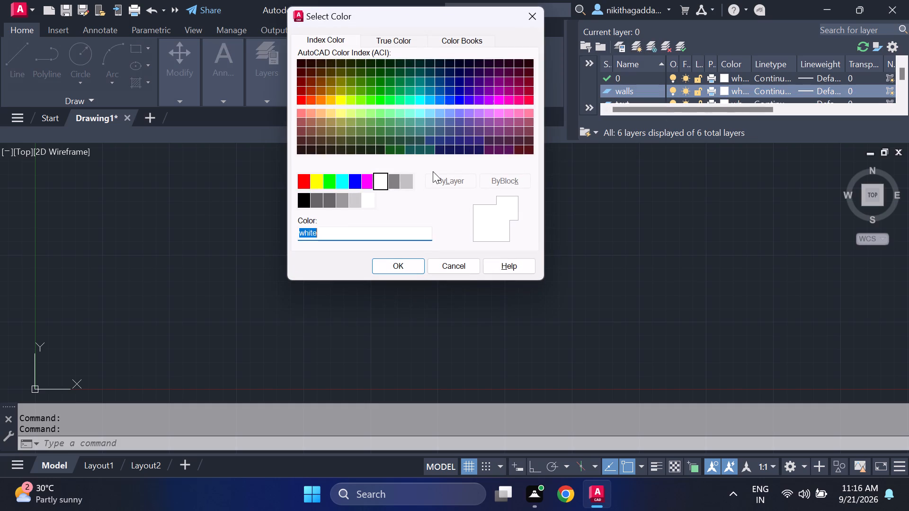
{"action": "left_click_drag", "start_coordinate": [343, 201], "coordinate": [346, 208]}
{"action": "left_click", "coordinate": [414, 265]}
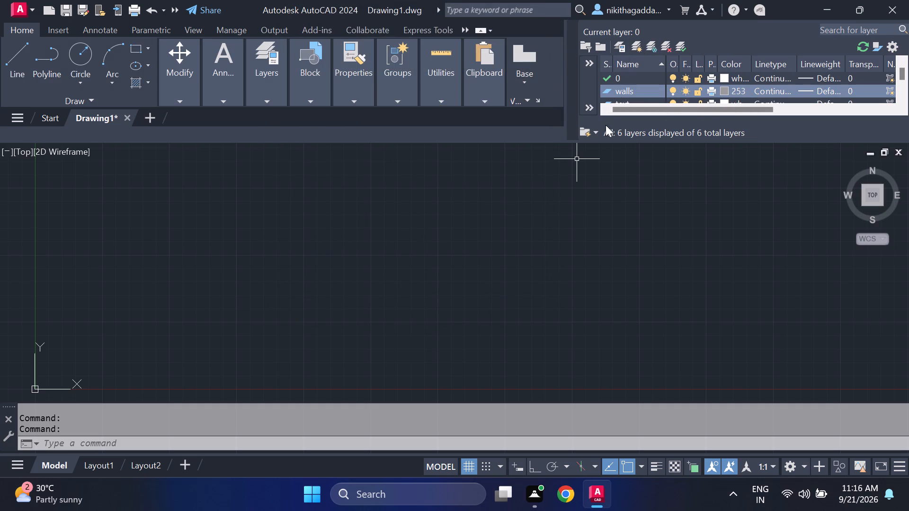
{"action": "left_click", "coordinate": [571, 26]}
Make the walls layer current.
{"action": "scroll", "coordinate": [441, 182], "scroll_direction": "down", "scroll_amount": 3}
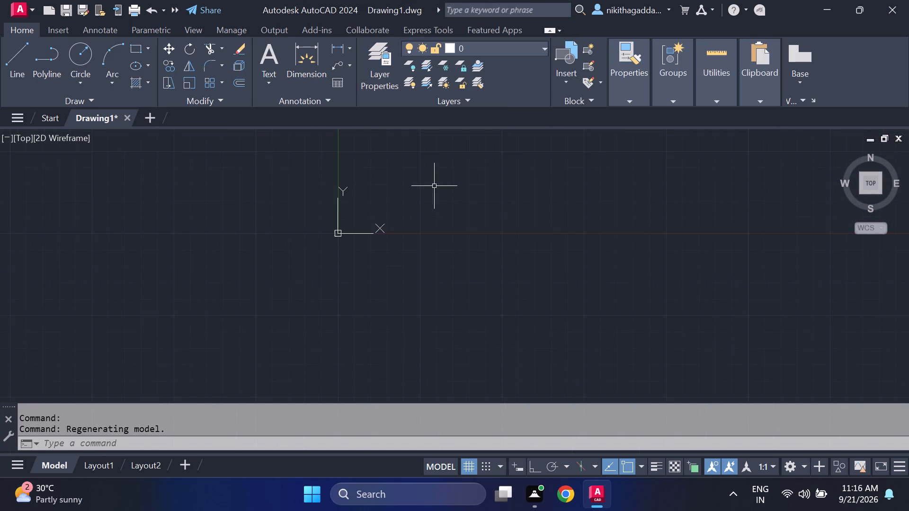
{"action": "middle_click_drag", "start_coordinate": [433, 186], "coordinate": [293, 242]}
{"action": "left_click", "coordinate": [537, 50]}
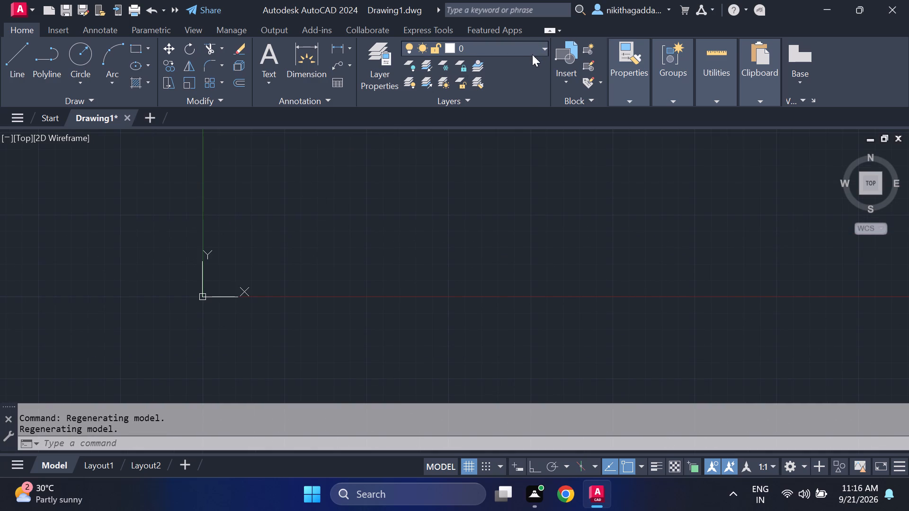
{"action": "left_click", "coordinate": [512, 129]}
Draw the closed rectangular plot outline with Line and Ortho on, 30' wide and 60' long.
{"action": "middle_click_drag", "start_coordinate": [510, 176], "coordinate": [509, 176]}
{"action": "middle_click_drag", "start_coordinate": [509, 176], "coordinate": [423, 303]}
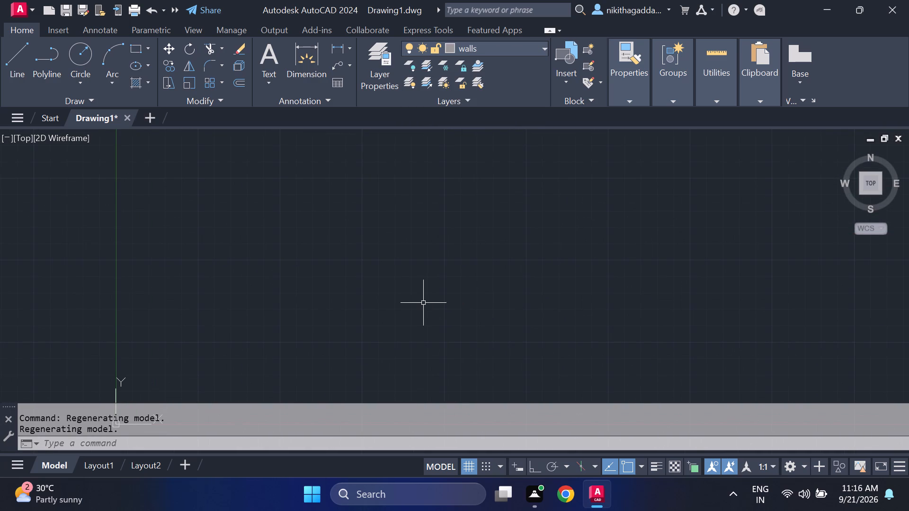
{"action": "scroll", "coordinate": [360, 217], "scroll_direction": "down", "scroll_amount": 1}
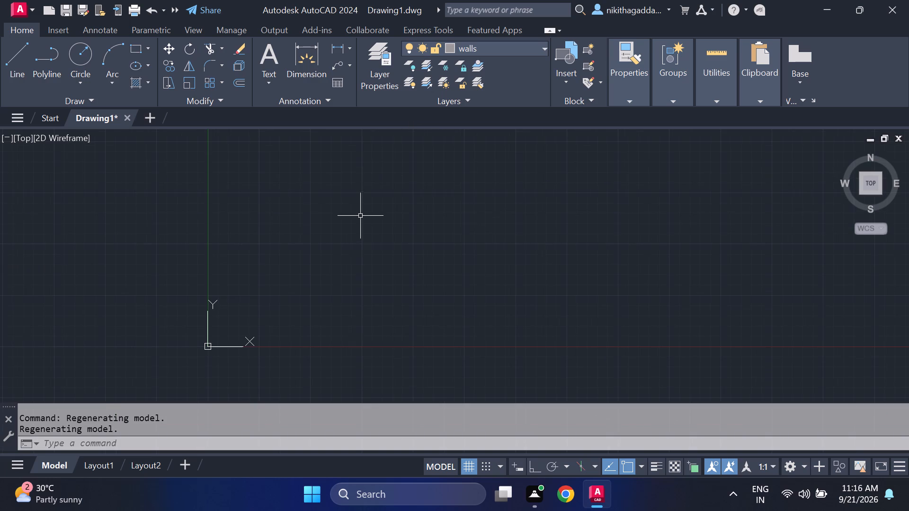
{"action": "scroll", "coordinate": [377, 87], "scroll_direction": "down", "scroll_amount": 2}
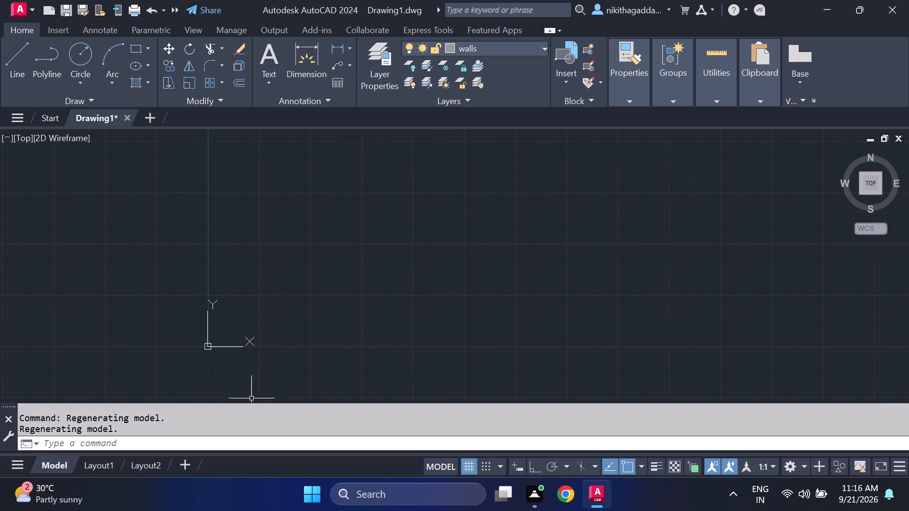
{"action": "scroll", "coordinate": [294, 237], "scroll_direction": "down", "scroll_amount": 2}
{"action": "middle_click_drag", "start_coordinate": [297, 239], "coordinate": [82, 366]}
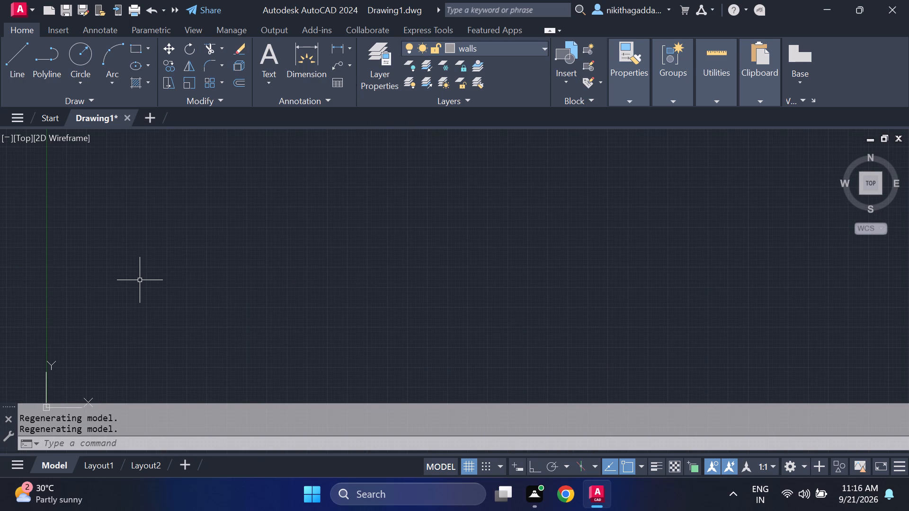
{"action": "key", "text": "l"}
{"action": "key", "text": "Return"}
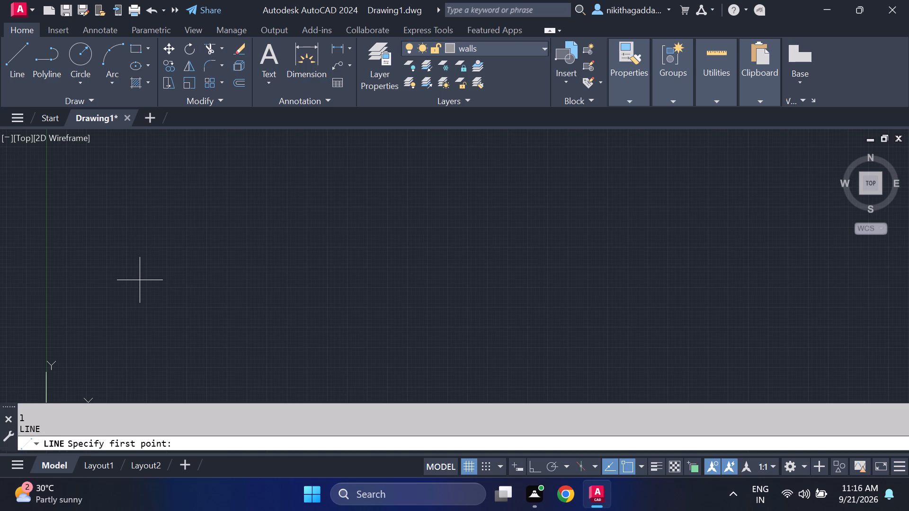
{"action": "left_click", "coordinate": [282, 173]}
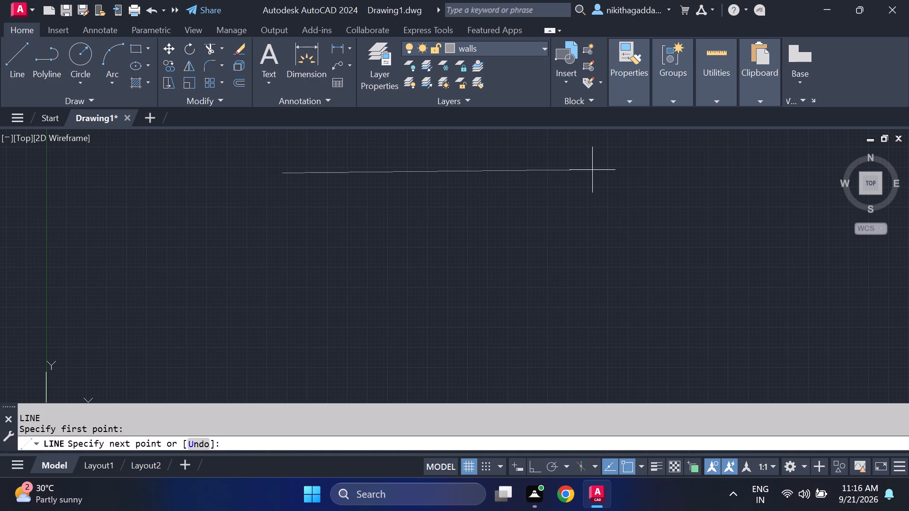
{"action": "key", "text": "F8"}
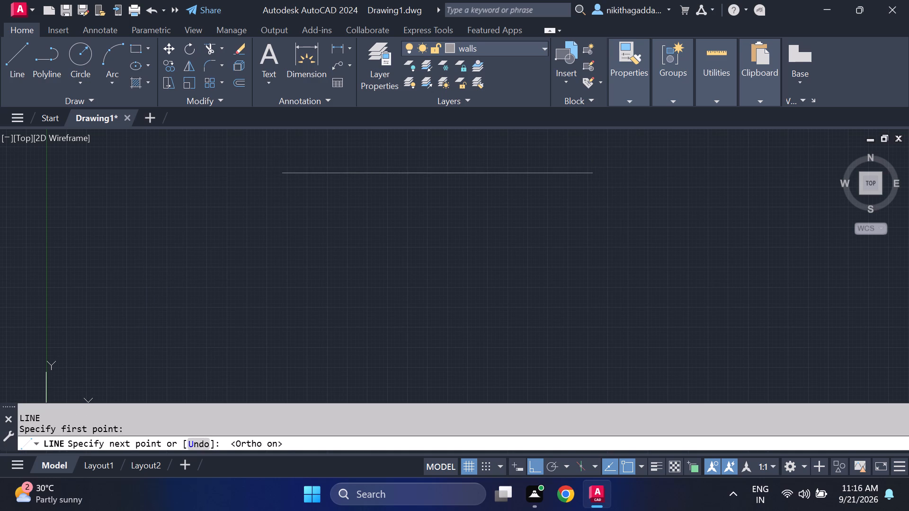
{"action": "type", "text": "30"}
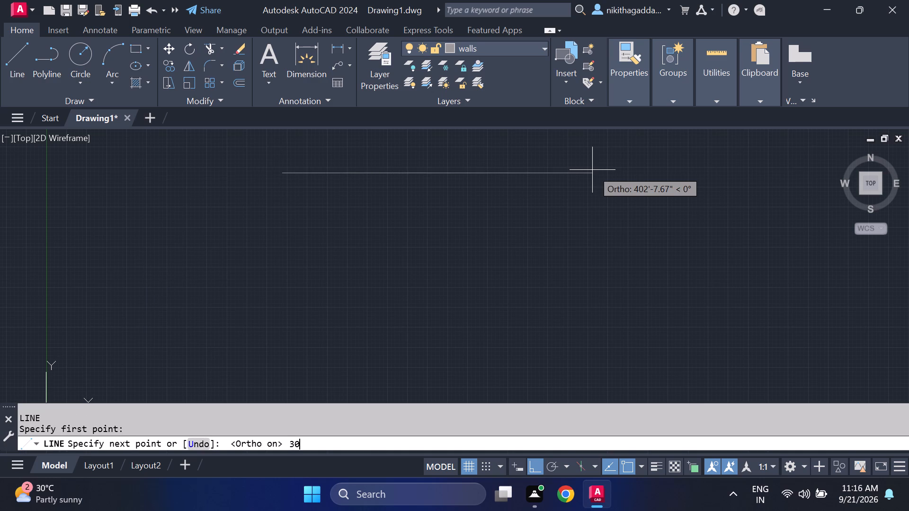
{"action": "key", "text": "apostrophe"}
{"action": "key", "text": "Return"}
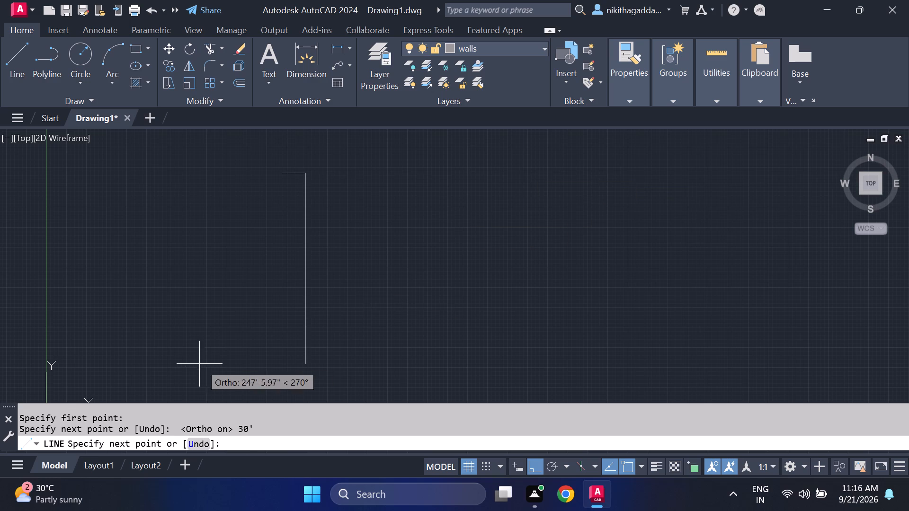
{"action": "type", "text": "60'"}
{"action": "key", "text": "Return"}
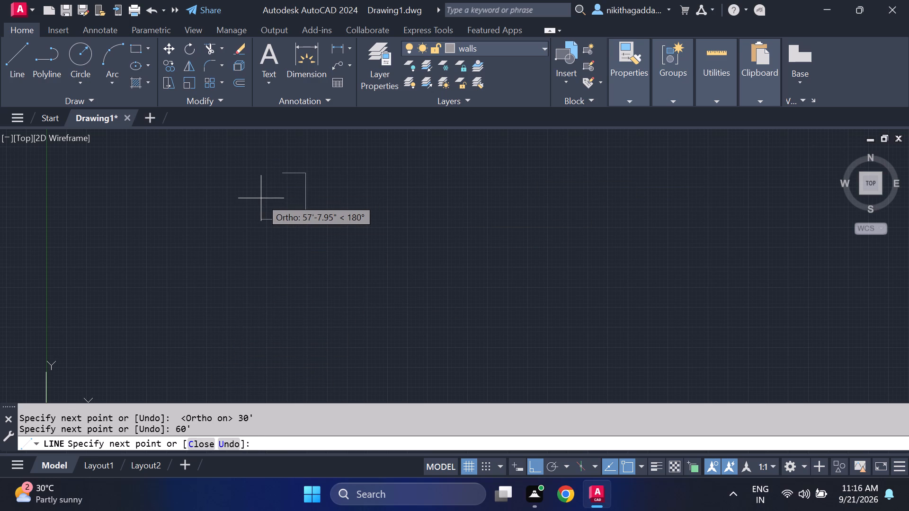
{"action": "type", "text": "30'"}
{"action": "key", "text": "Return"}
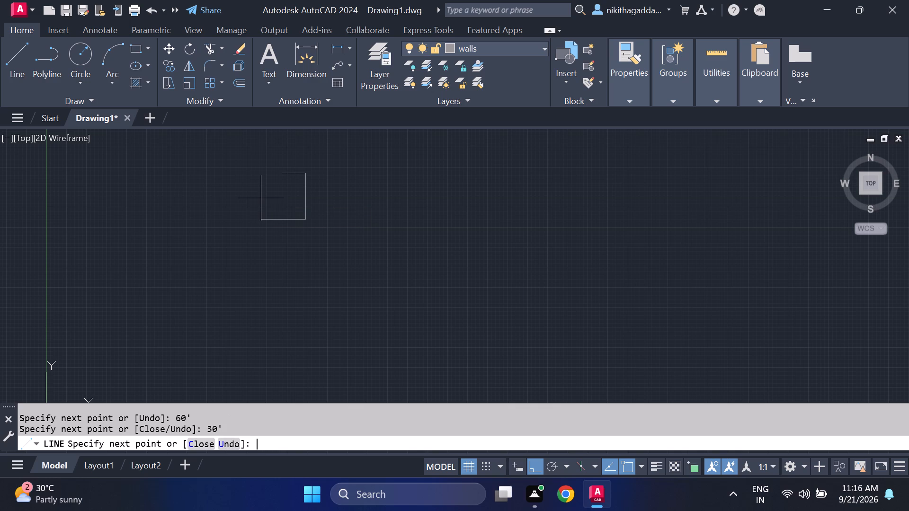
{"action": "left_click", "coordinate": [278, 172]}
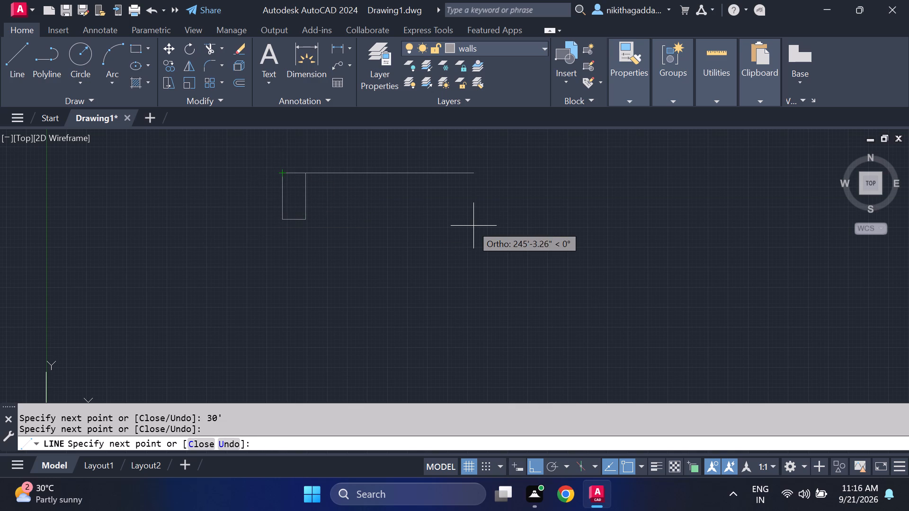
{"action": "key", "text": "Escape"}
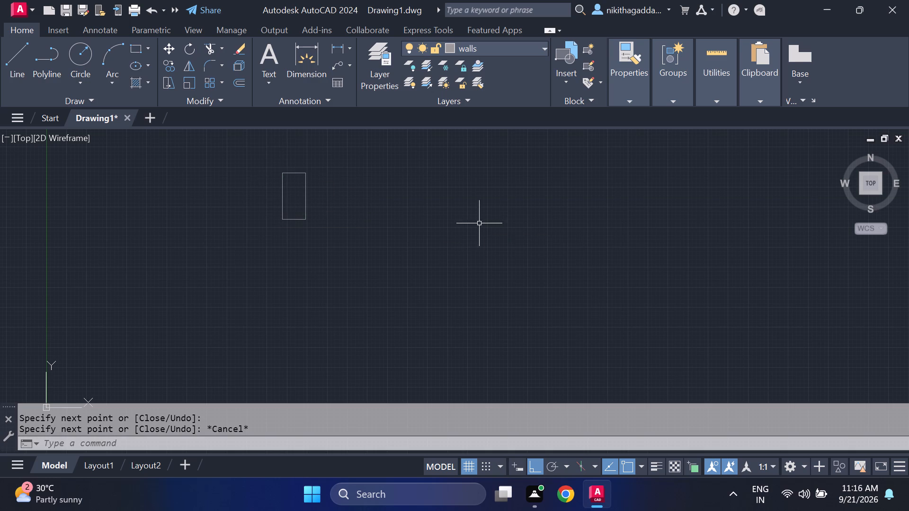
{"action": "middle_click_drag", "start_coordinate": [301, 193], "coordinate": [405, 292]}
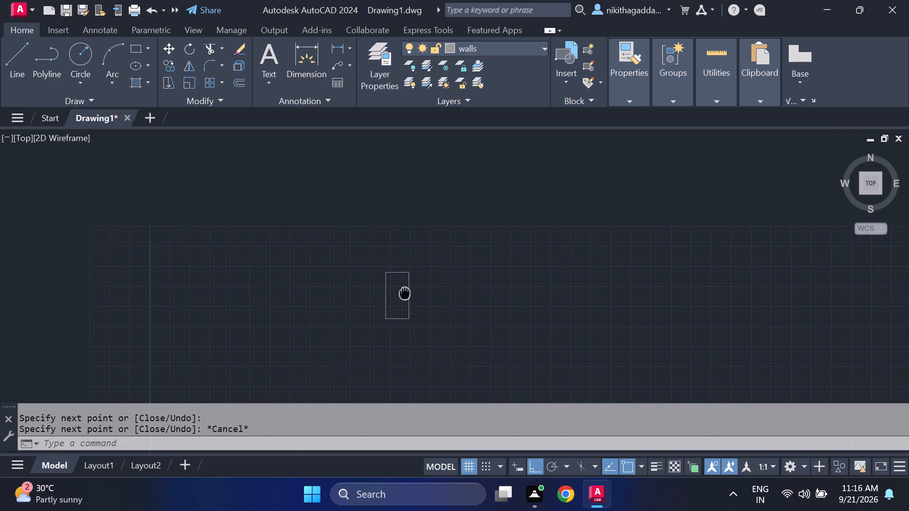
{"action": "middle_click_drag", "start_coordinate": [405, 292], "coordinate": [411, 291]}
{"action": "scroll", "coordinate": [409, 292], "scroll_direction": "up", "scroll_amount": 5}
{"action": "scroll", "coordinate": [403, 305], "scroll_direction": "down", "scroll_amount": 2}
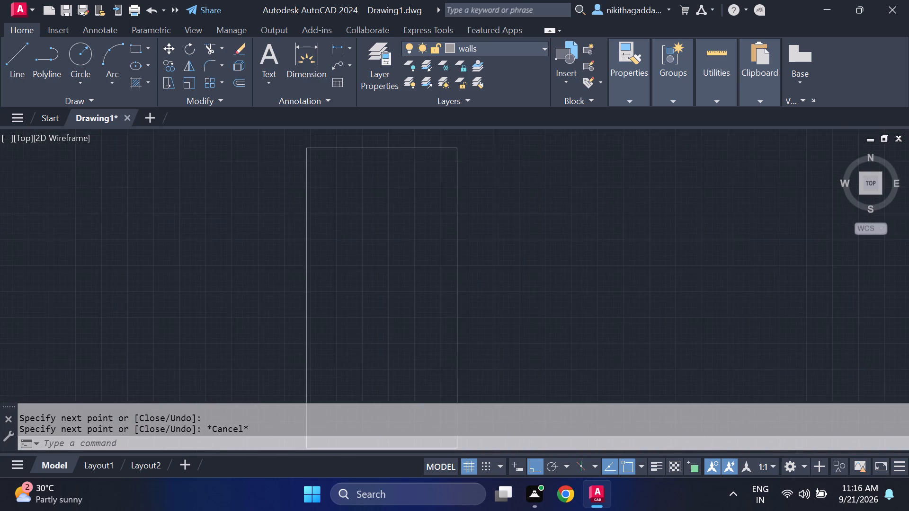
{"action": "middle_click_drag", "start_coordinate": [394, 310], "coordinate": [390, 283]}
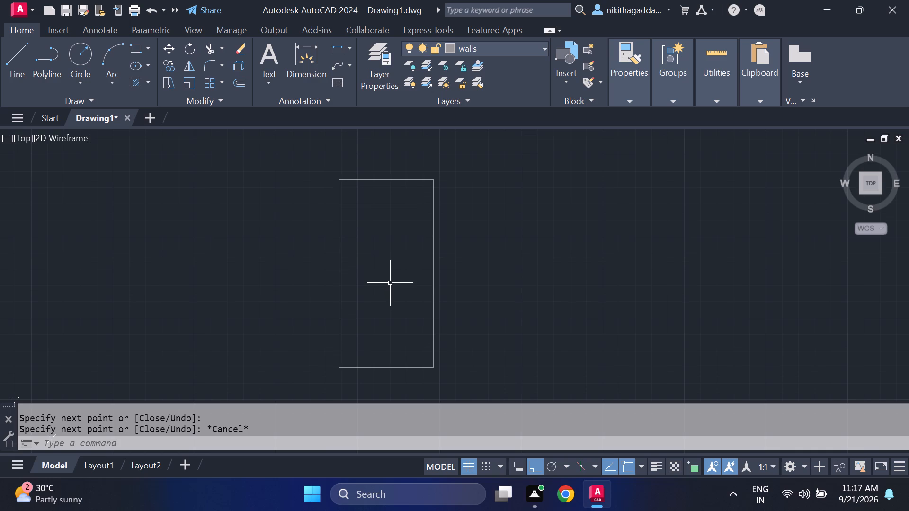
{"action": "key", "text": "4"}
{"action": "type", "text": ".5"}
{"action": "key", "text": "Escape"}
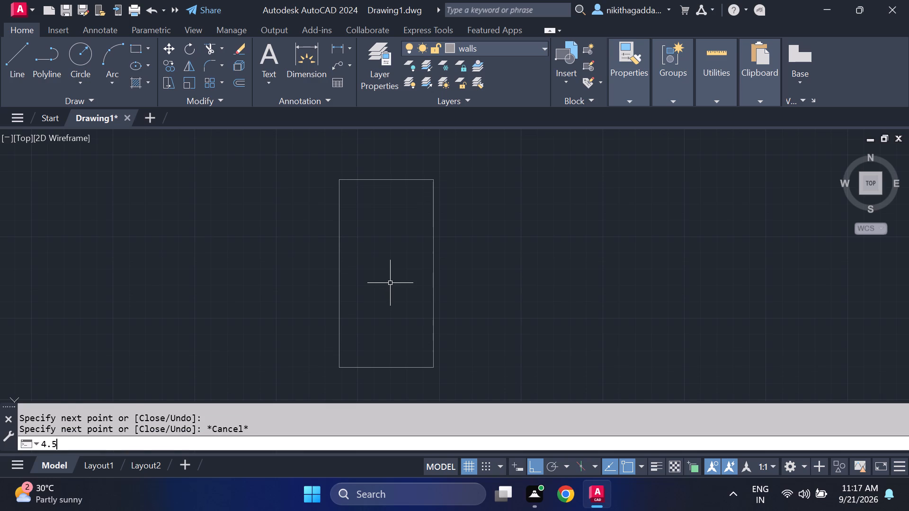
Offset all four sides of the 30' x 60' outline inward by 4.5" to form the outer wall thickness.
{"action": "type", "text": "of"}
{"action": "key", "text": "Return"}
{"action": "key", "text": "4"}
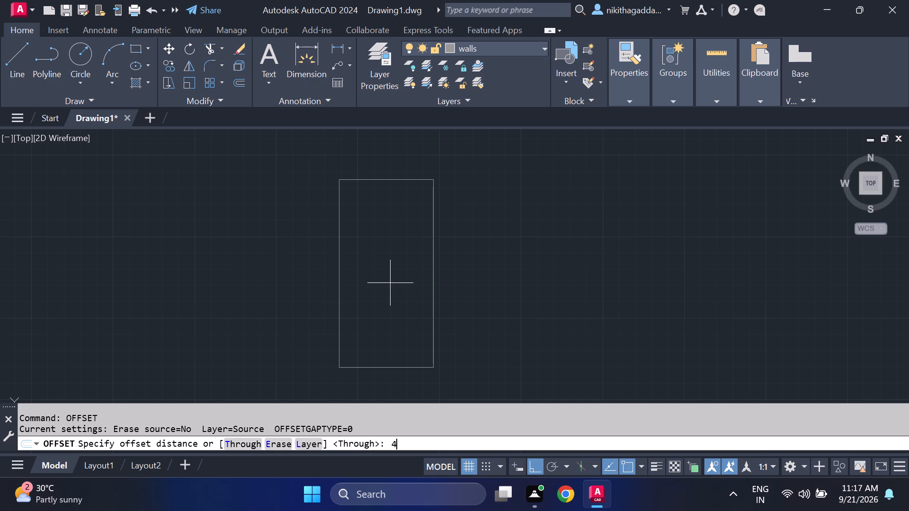
{"action": "type", "text": ".5"}
{"action": "key", "text": "shift+quotedbl"}
{"action": "key", "text": "Return"}
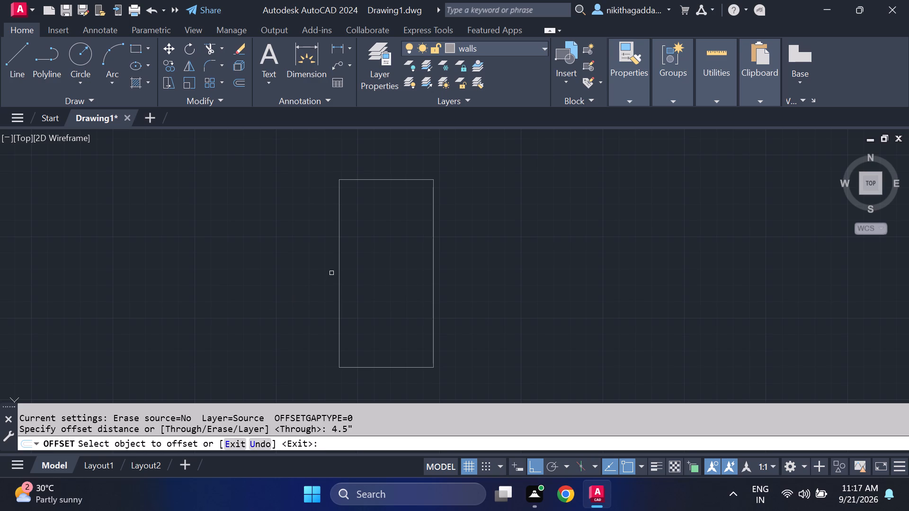
{"action": "left_click", "coordinate": [339, 265]}
{"action": "left_click", "coordinate": [377, 268]}
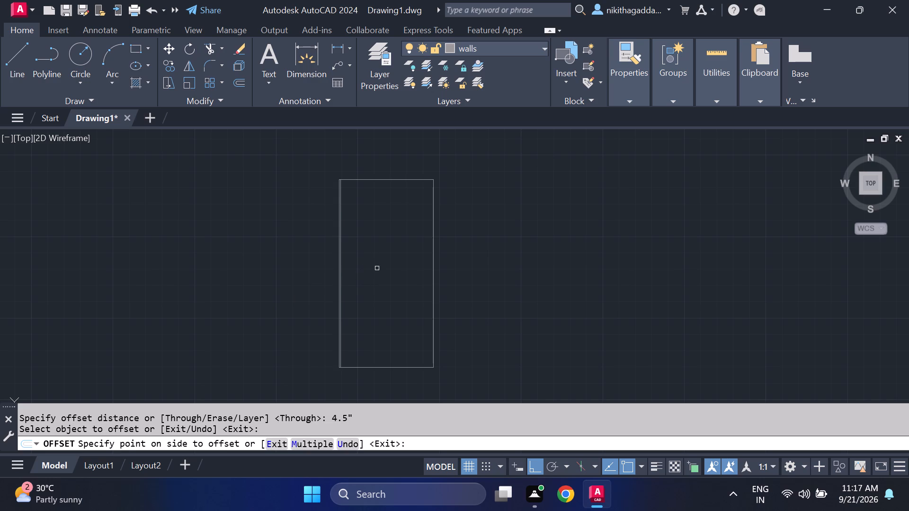
{"action": "left_click", "coordinate": [399, 181]}
{"action": "left_click", "coordinate": [392, 214]}
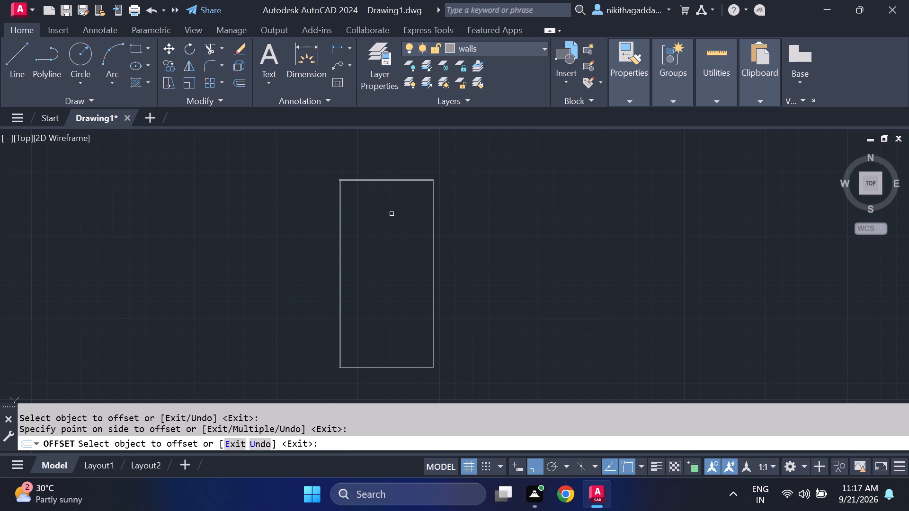
{"action": "left_click", "coordinate": [433, 248]}
{"action": "left_click_drag", "start_coordinate": [403, 259], "coordinate": [403, 259]}
{"action": "left_click_drag", "start_coordinate": [403, 259], "coordinate": [399, 256]}
{"action": "left_click_drag", "start_coordinate": [392, 368], "coordinate": [389, 360]}
{"action": "left_click", "coordinate": [394, 329]}
{"action": "key", "text": "Escape"}
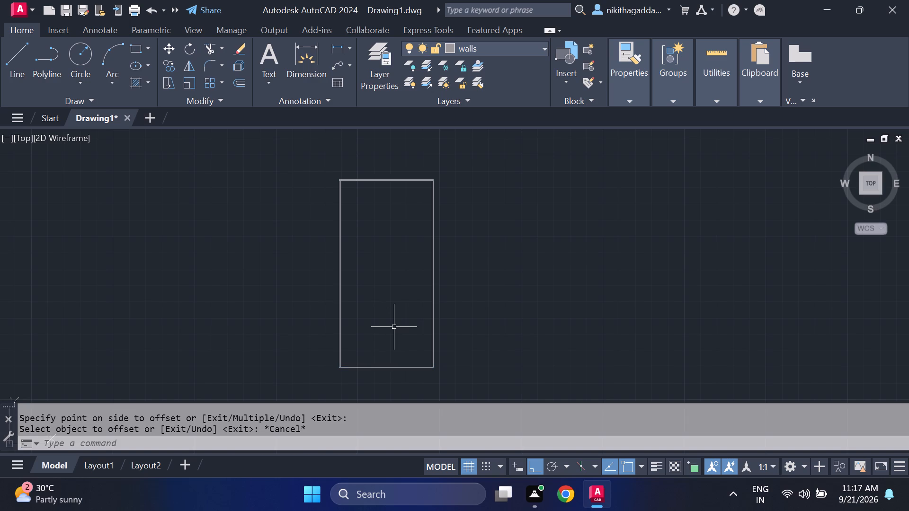
Offset the inner line of the plan's left outer wall 7'6" toward the interior.
{"action": "scroll", "coordinate": [356, 186], "scroll_direction": "up", "scroll_amount": 3}
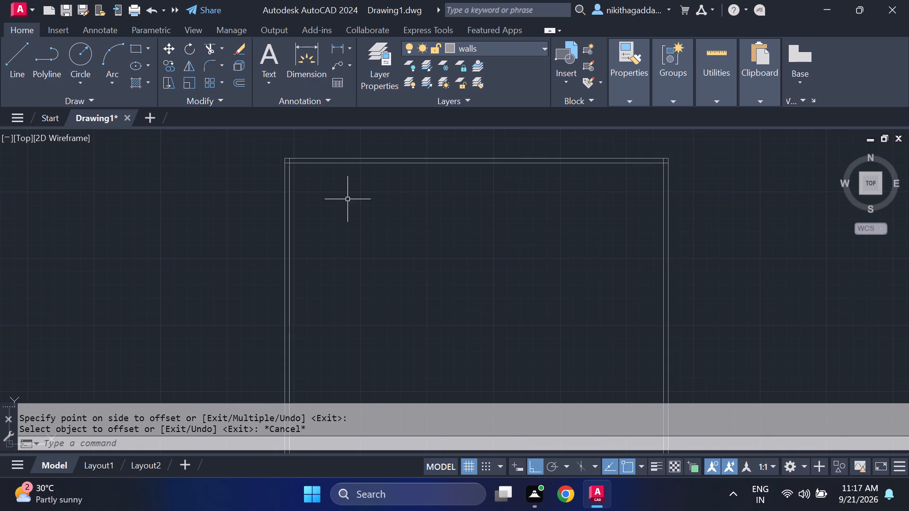
{"action": "scroll", "coordinate": [353, 200], "scroll_direction": "up", "scroll_amount": 1}
{"action": "middle_click_drag", "start_coordinate": [350, 215], "coordinate": [320, 235]}
{"action": "scroll", "coordinate": [320, 235], "scroll_direction": "up", "scroll_amount": 1}
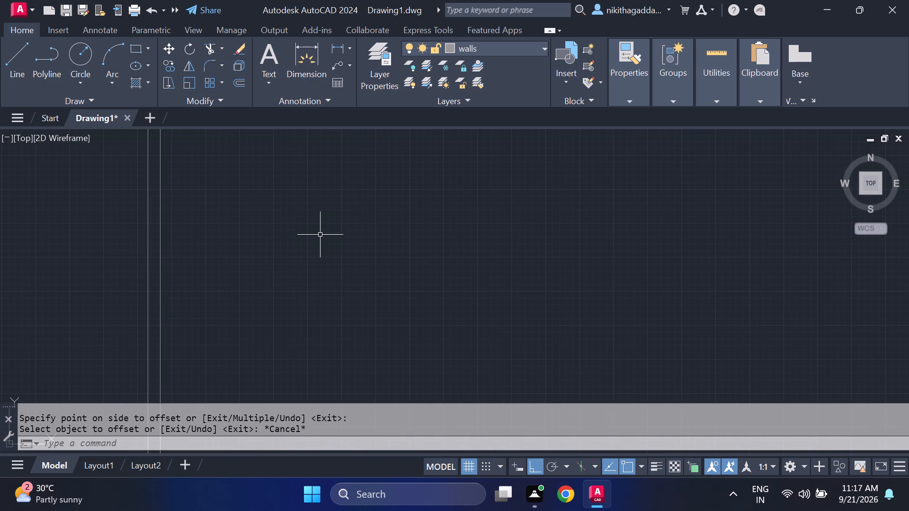
{"action": "type", "text": "of"}
{"action": "key", "text": "Return"}
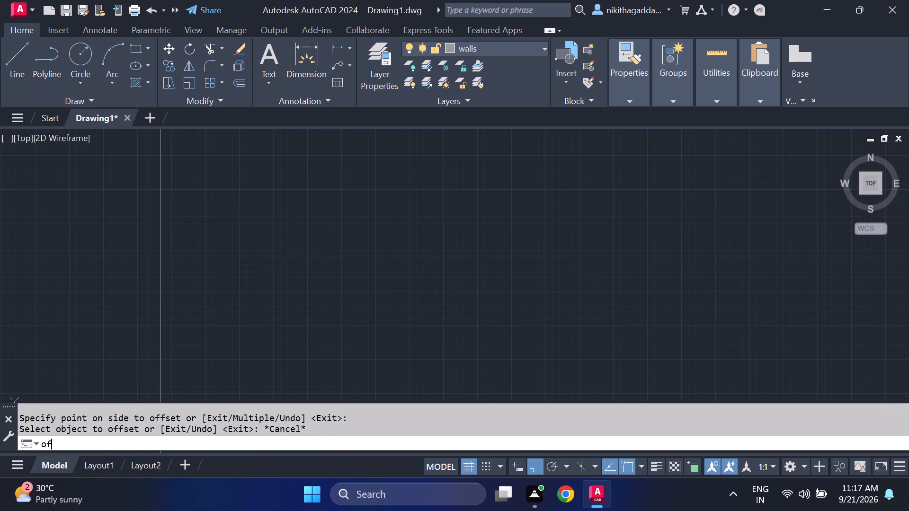
{"action": "scroll", "coordinate": [356, 258], "scroll_direction": "down", "scroll_amount": 1}
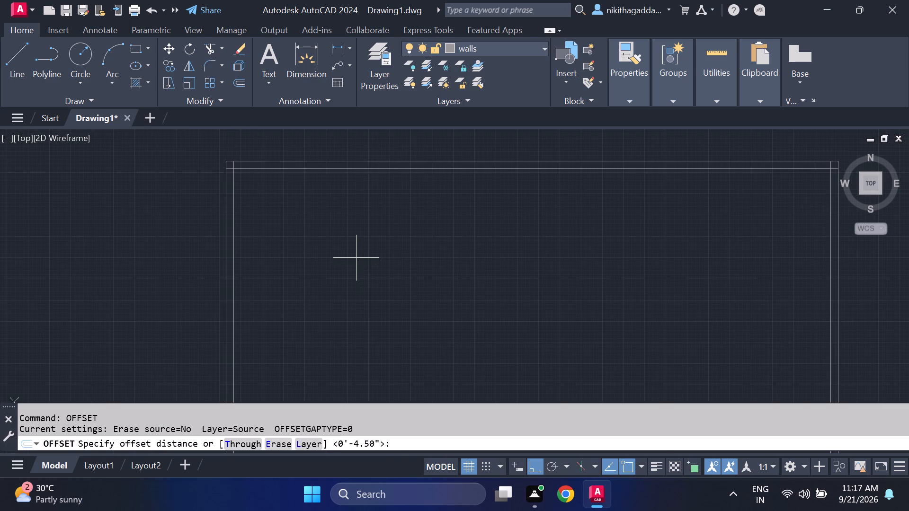
{"action": "key", "text": "7"}
{"action": "type", "text": "'6"}
{"action": "key", "text": "shift+quotedbl"}
{"action": "key", "text": "Return"}
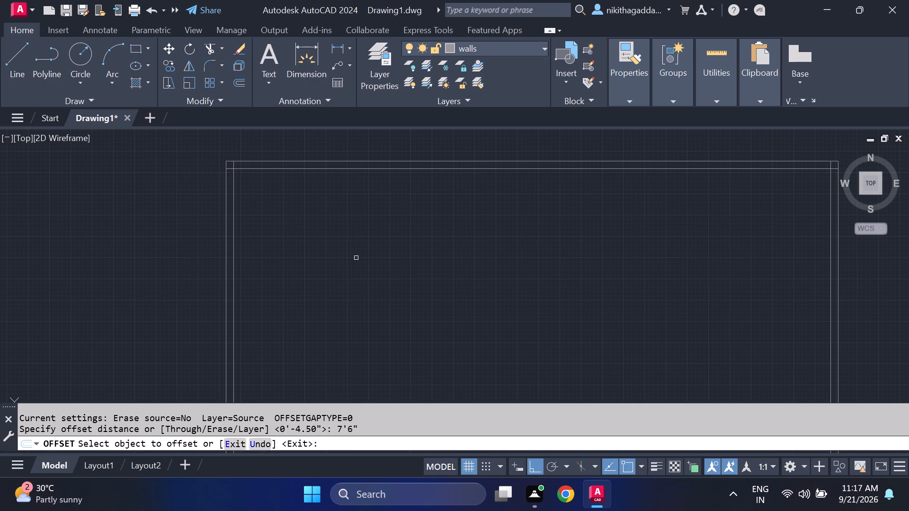
{"action": "left_click", "coordinate": [234, 220]}
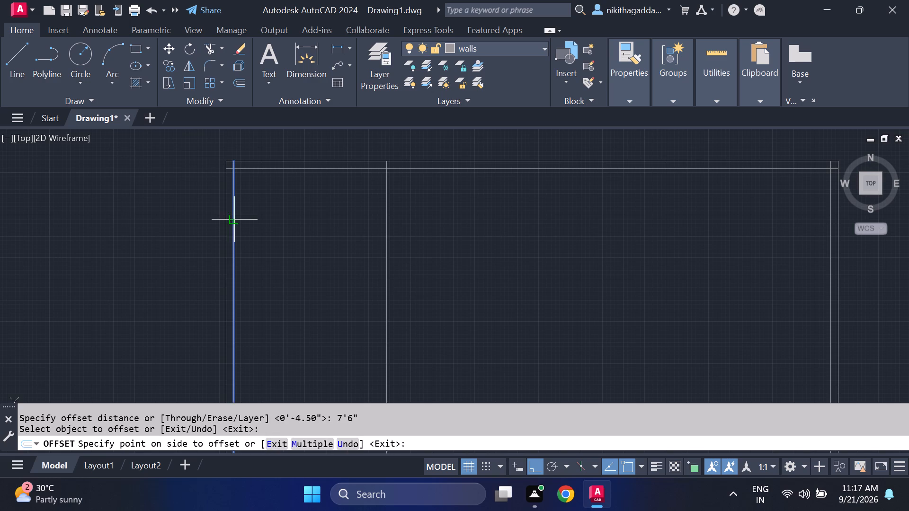
{"action": "left_click", "coordinate": [487, 277]}
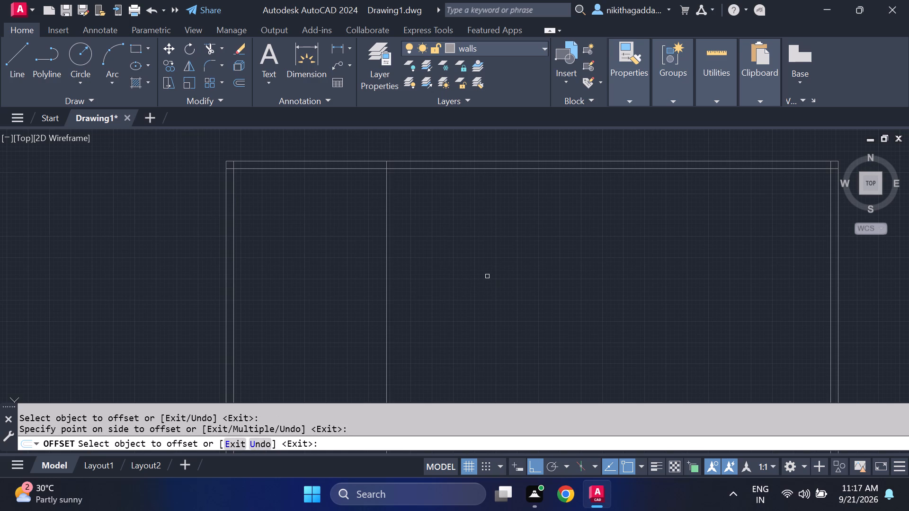
{"action": "key", "text": "Escape"}
Offset the new vertical partition line 4.5" to the right to give the partition its wall thickness.
{"action": "type", "text": "of"}
{"action": "key", "text": "Return"}
{"action": "type", "text": "4.5"}
{"action": "key", "text": "shift+quotedbl"}
{"action": "key", "text": "Return"}
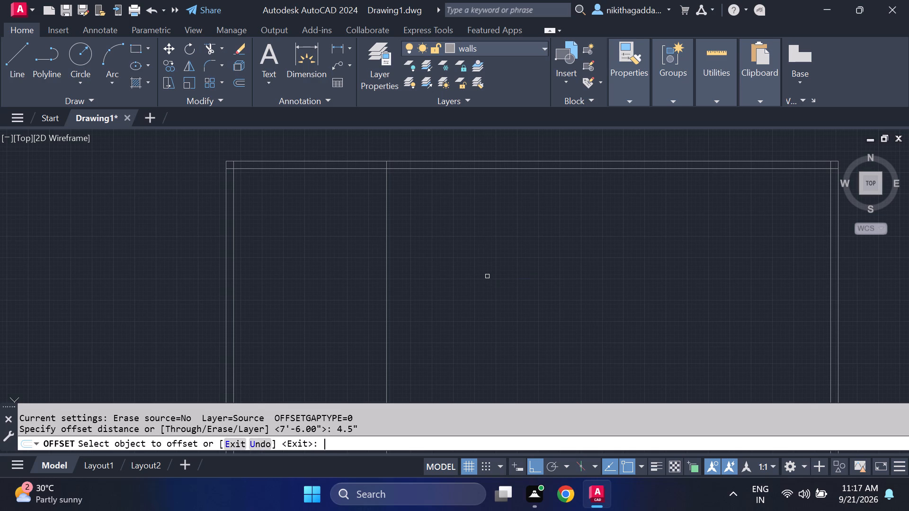
{"action": "left_click", "coordinate": [386, 282]}
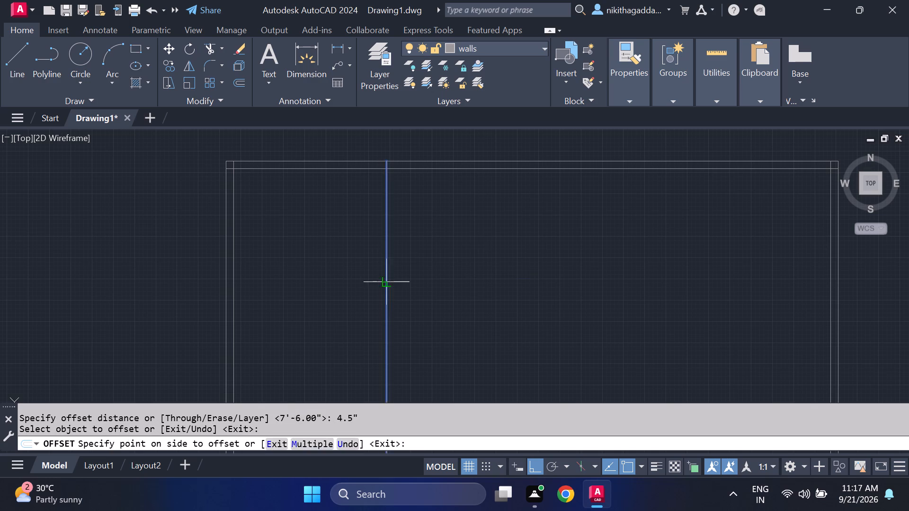
{"action": "left_click", "coordinate": [438, 286]}
{"action": "key", "text": "Escape"}
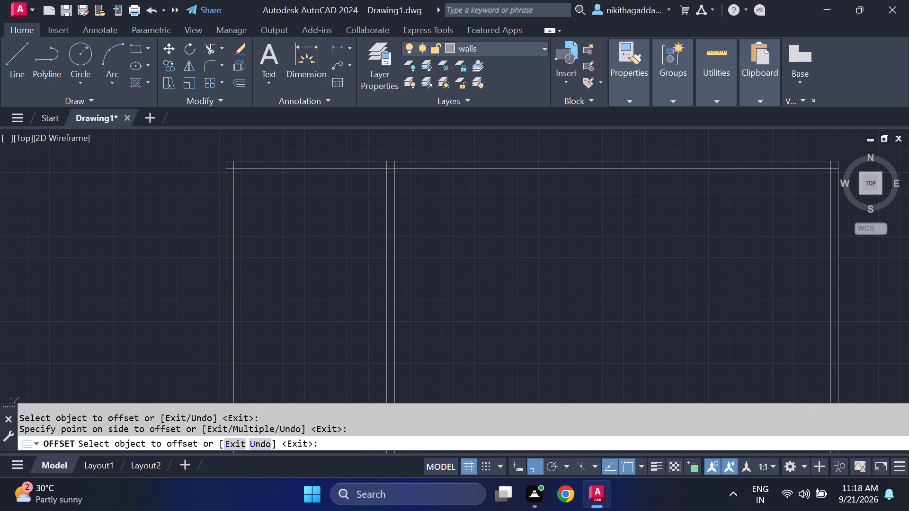
Offset the inner line of the plan's top outer wall 4'6" downward into the plan.
{"action": "type", "text": "of"}
{"action": "key", "text": "Return"}
{"action": "type", "text": "4'6"}
{"action": "key", "text": "shift+quotedbl"}
{"action": "key", "text": "Return"}
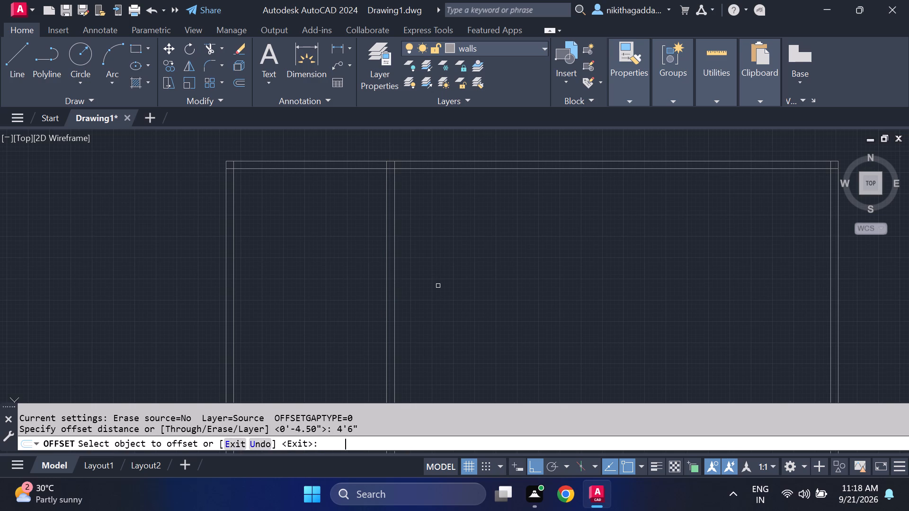
{"action": "left_click", "coordinate": [320, 169]}
{"action": "left_click", "coordinate": [313, 280]}
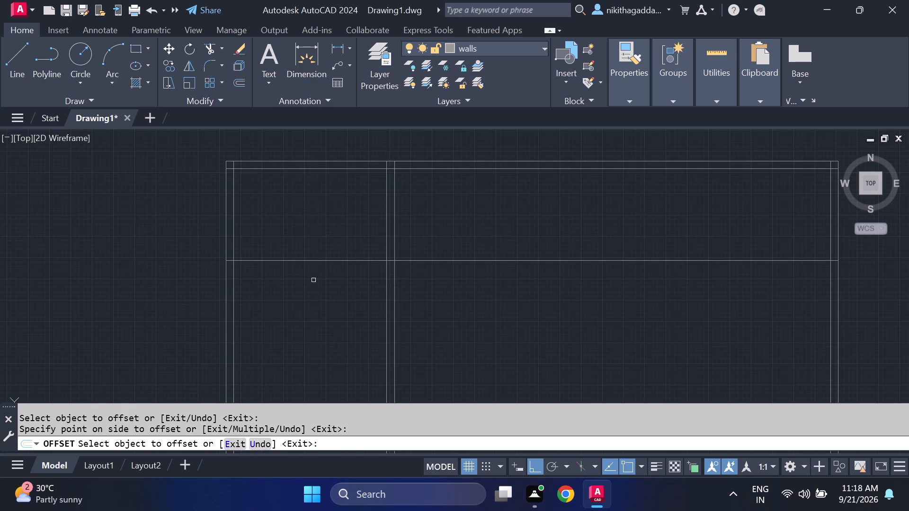
{"action": "key", "text": "Escape"}
Offset the new horizontal partition line 4.5" downward to give the partition its wall thickness.
{"action": "type", "text": "of"}
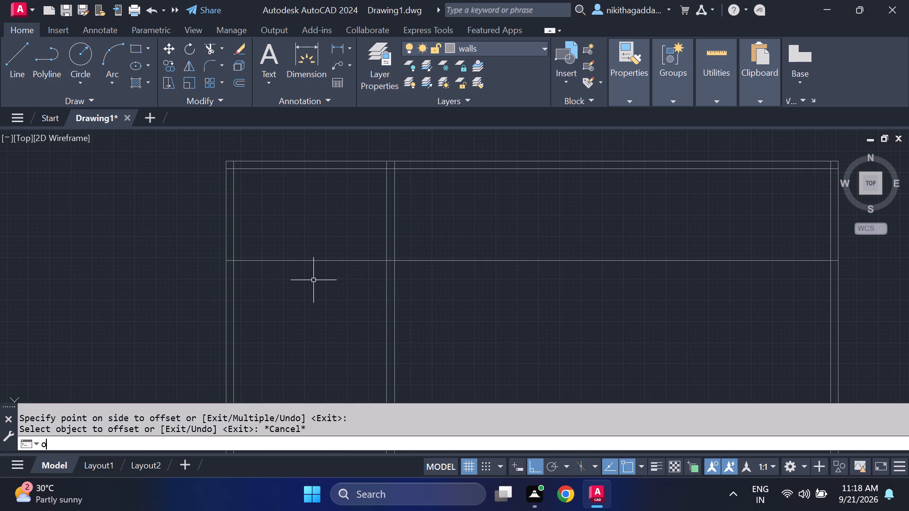
{"action": "key", "text": "Return"}
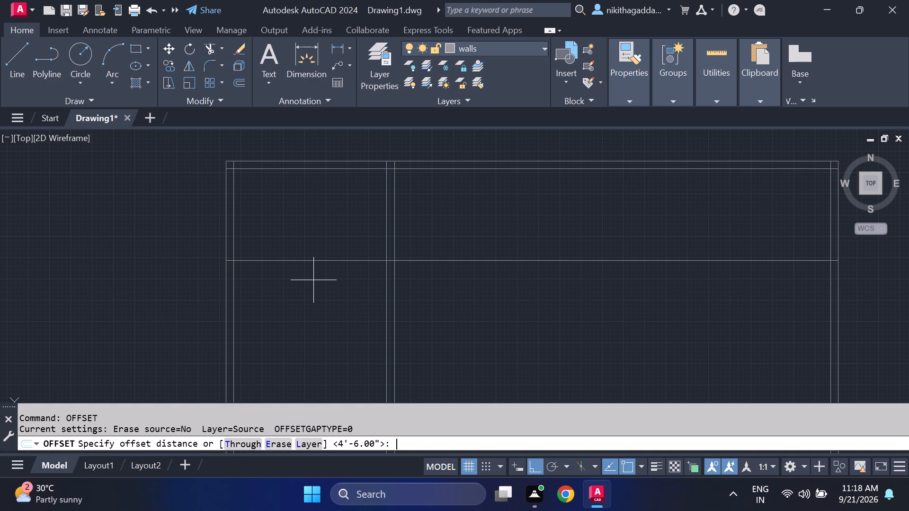
{"action": "key", "text": "4"}
{"action": "type", "text": ".5"}
{"action": "key", "text": "shift+quotedbl"}
{"action": "key", "text": "Return"}
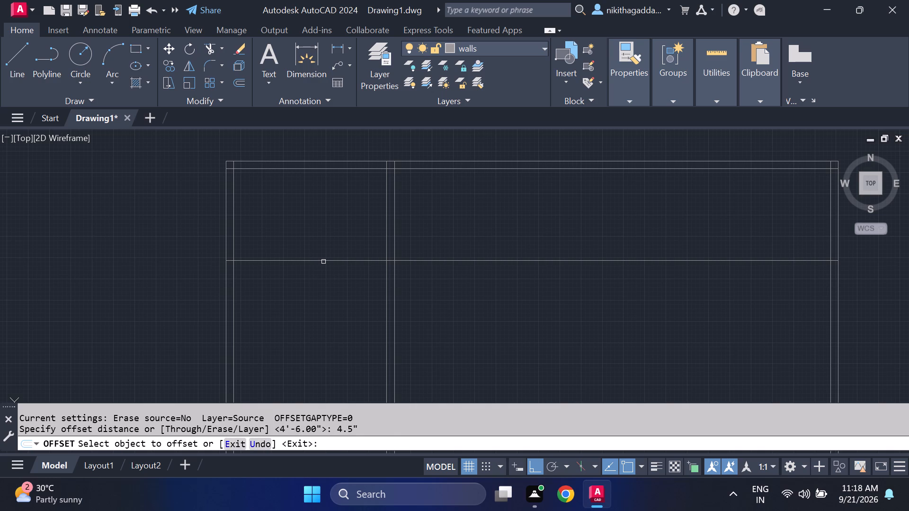
{"action": "left_click", "coordinate": [323, 262]}
{"action": "left_click", "coordinate": [318, 282]}
{"action": "key", "text": "Escape"}
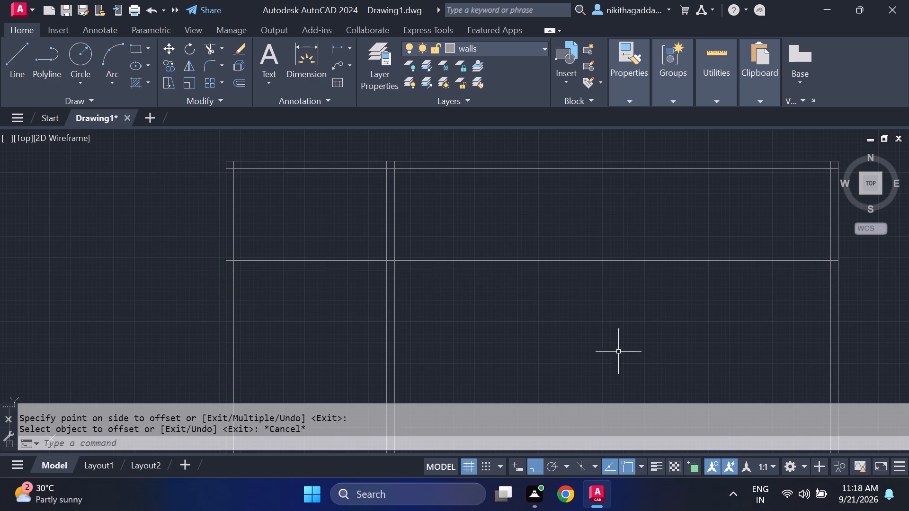
Offset the inner line of the plan's right outer wall 8' toward the interior.
{"action": "type", "text": "of"}
{"action": "key", "text": "Return"}
{"action": "type", "text": "8'"}
{"action": "key", "text": "Return"}
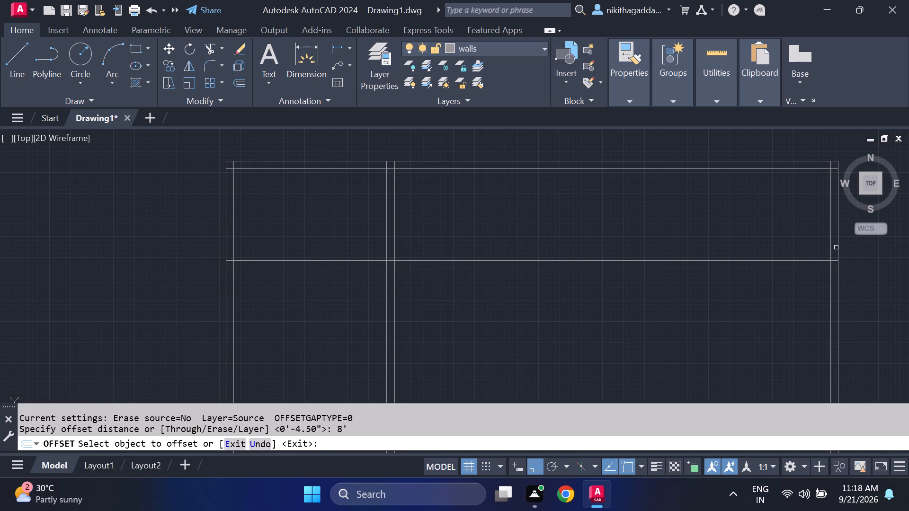
{"action": "left_click", "coordinate": [831, 228]}
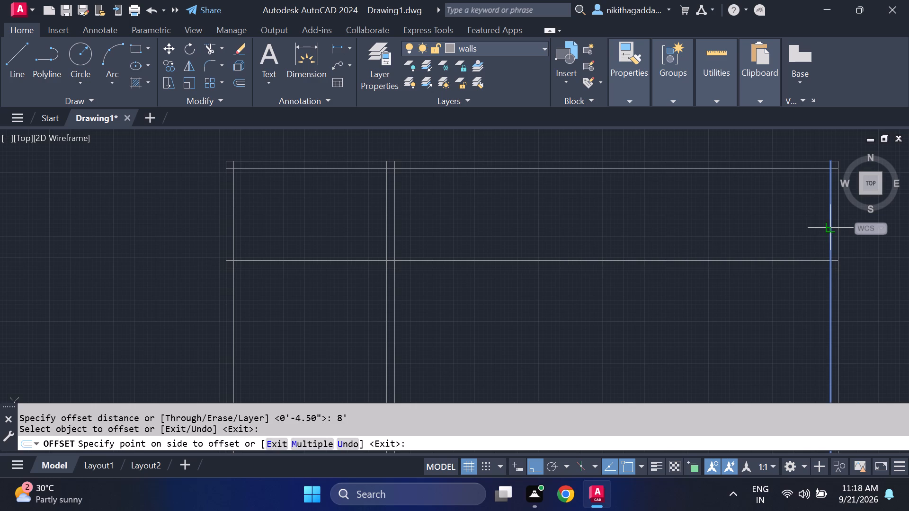
{"action": "left_click", "coordinate": [585, 240]}
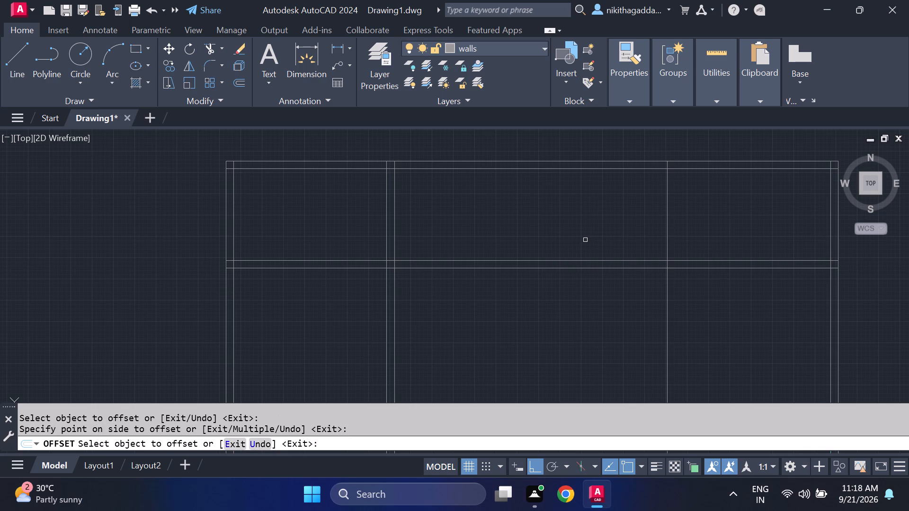
{"action": "key", "text": "Escape"}
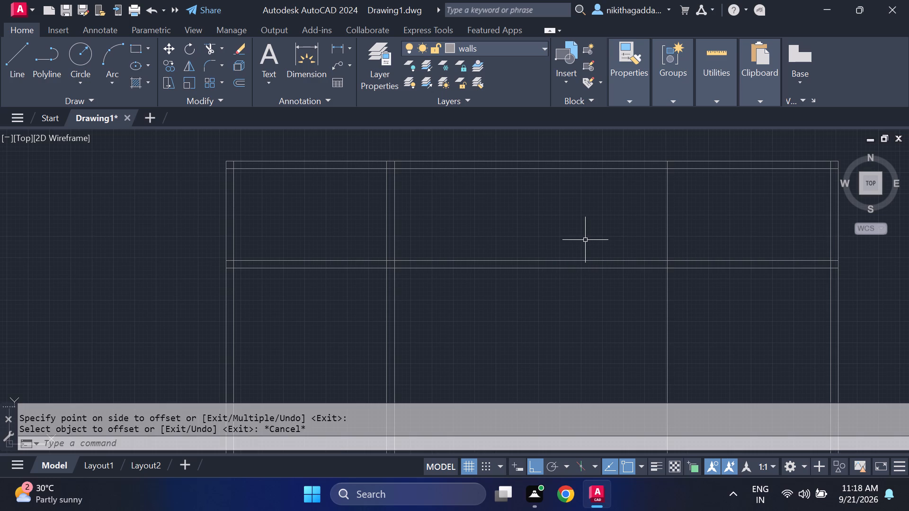
Offset the new right-hand vertical partition line 4.5" to the left to form its wall thickness.
{"action": "type", "text": "of"}
{"action": "key", "text": "Return"}
{"action": "type", "text": "4.5"}
{"action": "key", "text": "shift+quotedbl"}
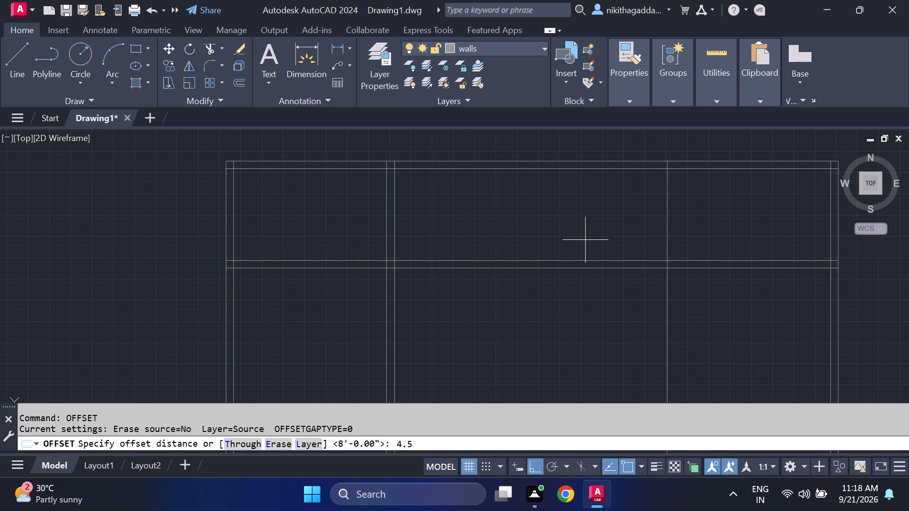
{"action": "key", "text": "Return"}
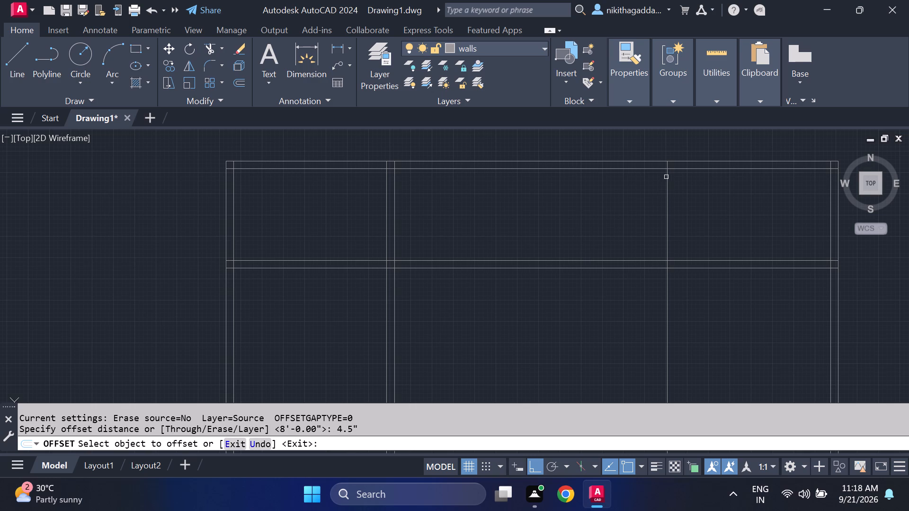
{"action": "left_click", "coordinate": [666, 199]}
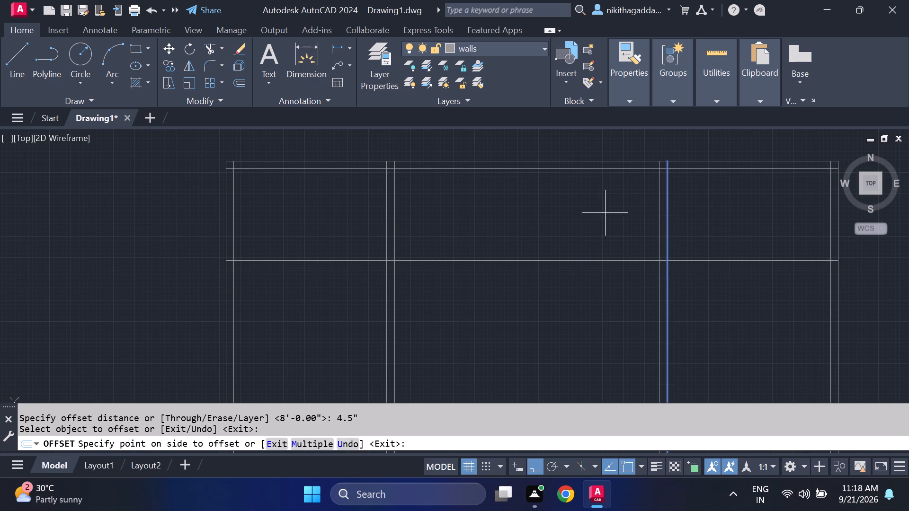
{"action": "left_click", "coordinate": [603, 212]}
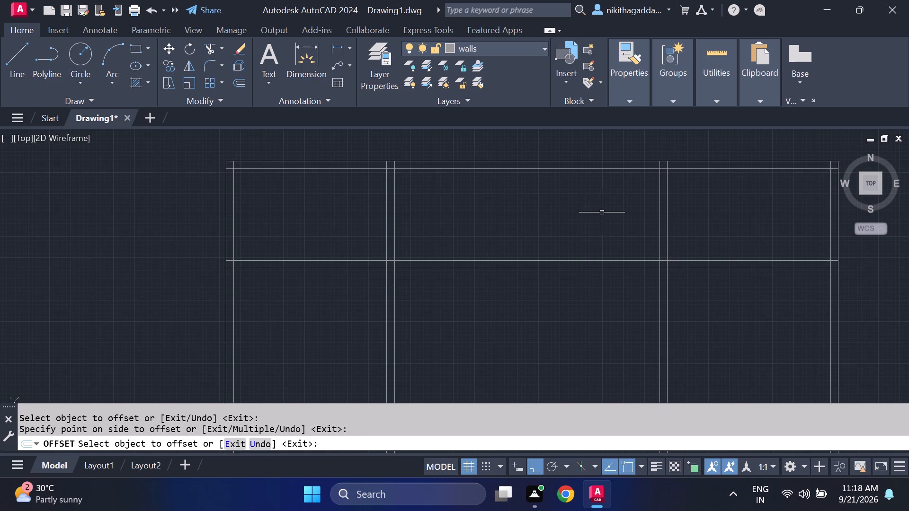
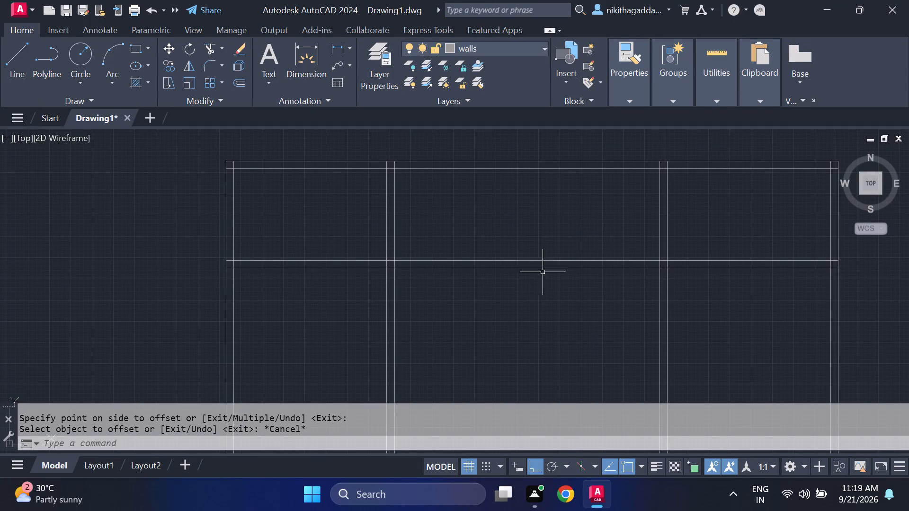
Trim away both vertical partition walls below the horizontal partition near the plan's top.
{"action": "scroll", "coordinate": [401, 334], "scroll_direction": "down", "scroll_amount": 1}
{"action": "middle_click_drag", "start_coordinate": [423, 355], "coordinate": [402, 312]}
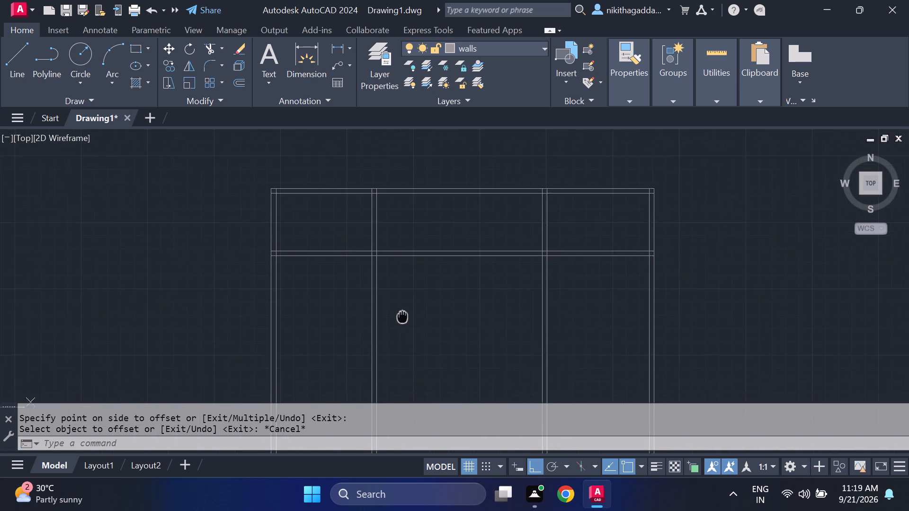
{"action": "middle_click_drag", "start_coordinate": [402, 312], "coordinate": [432, 283]}
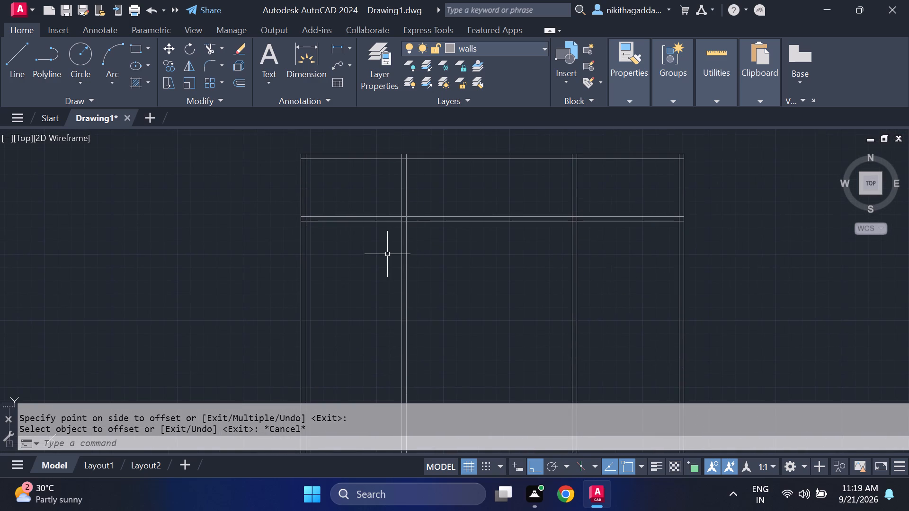
{"action": "scroll", "coordinate": [387, 254], "scroll_direction": "up", "scroll_amount": 1}
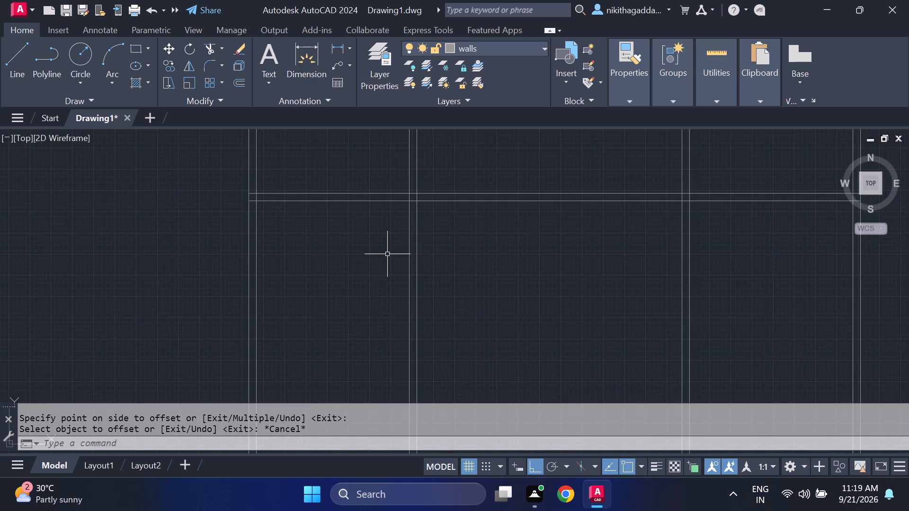
{"action": "scroll", "coordinate": [387, 254], "scroll_direction": "down", "scroll_amount": 2}
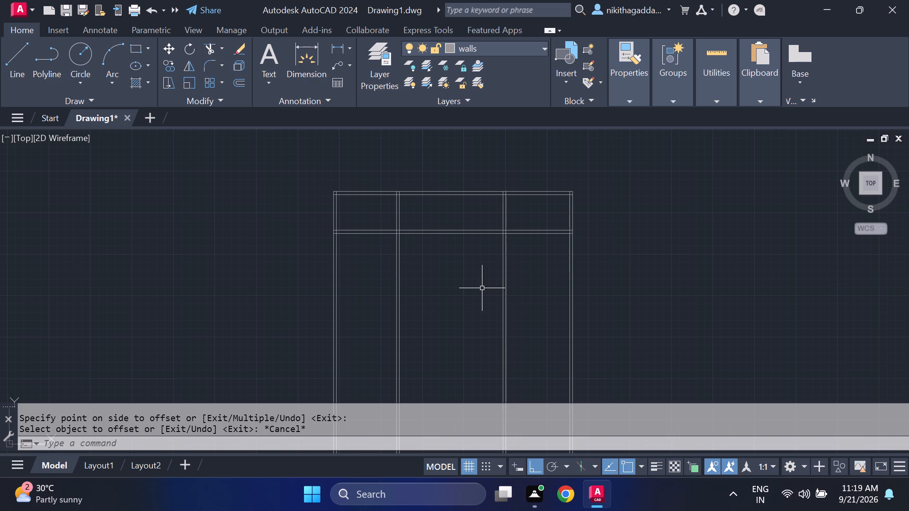
{"action": "type", "text": "tr"}
{"action": "key", "text": "Return"}
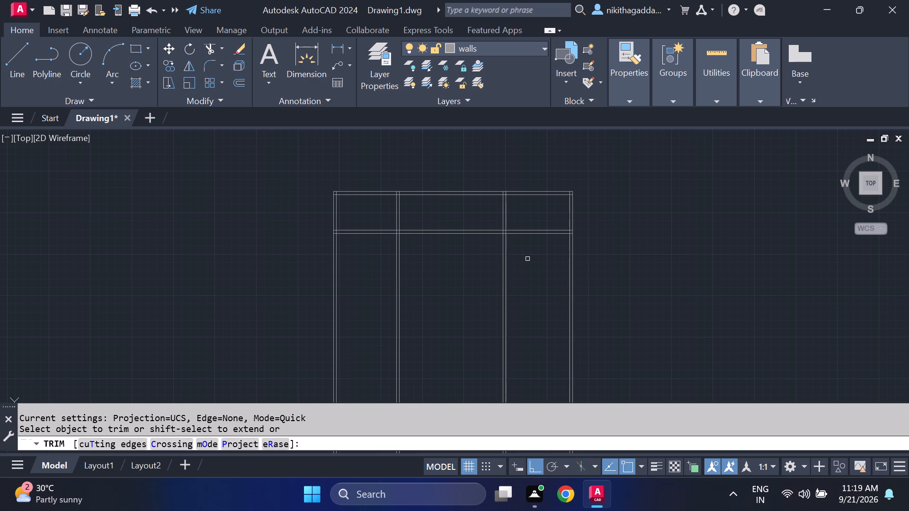
{"action": "left_click_drag", "start_coordinate": [527, 259], "coordinate": [508, 259]}
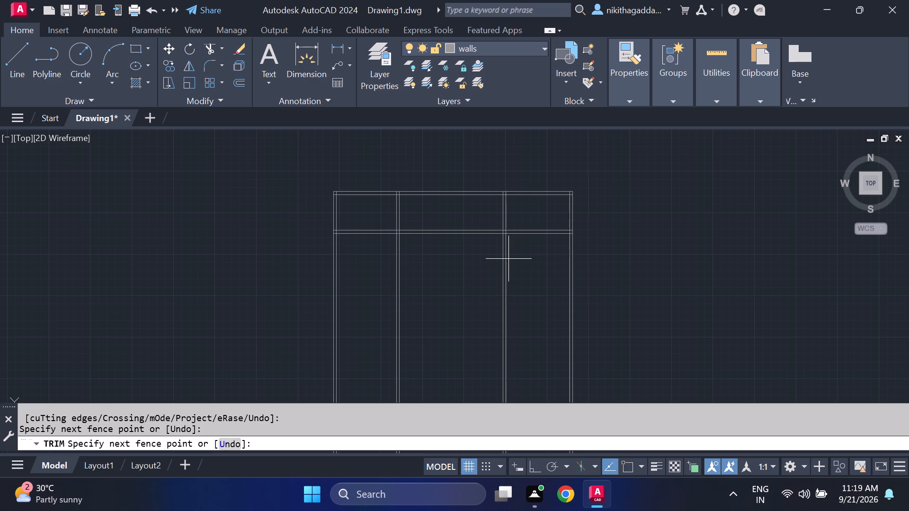
{"action": "left_click_drag", "start_coordinate": [508, 259], "coordinate": [369, 271]}
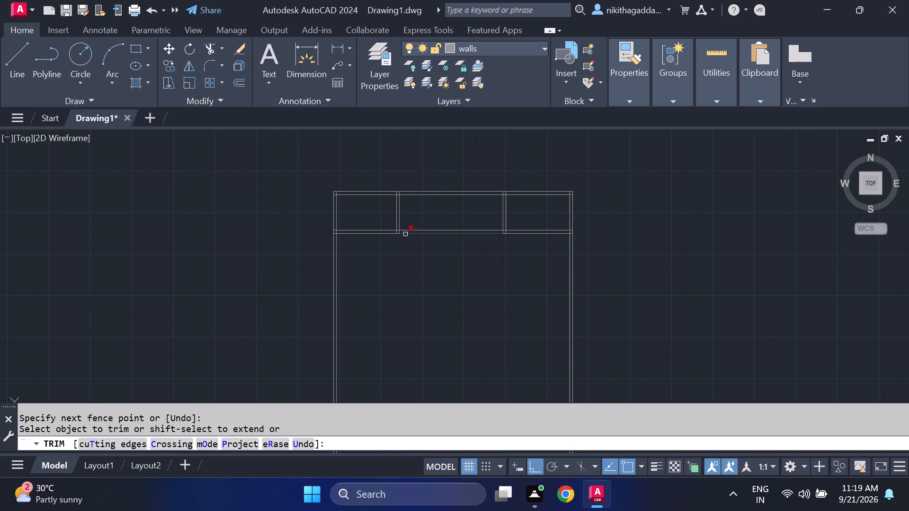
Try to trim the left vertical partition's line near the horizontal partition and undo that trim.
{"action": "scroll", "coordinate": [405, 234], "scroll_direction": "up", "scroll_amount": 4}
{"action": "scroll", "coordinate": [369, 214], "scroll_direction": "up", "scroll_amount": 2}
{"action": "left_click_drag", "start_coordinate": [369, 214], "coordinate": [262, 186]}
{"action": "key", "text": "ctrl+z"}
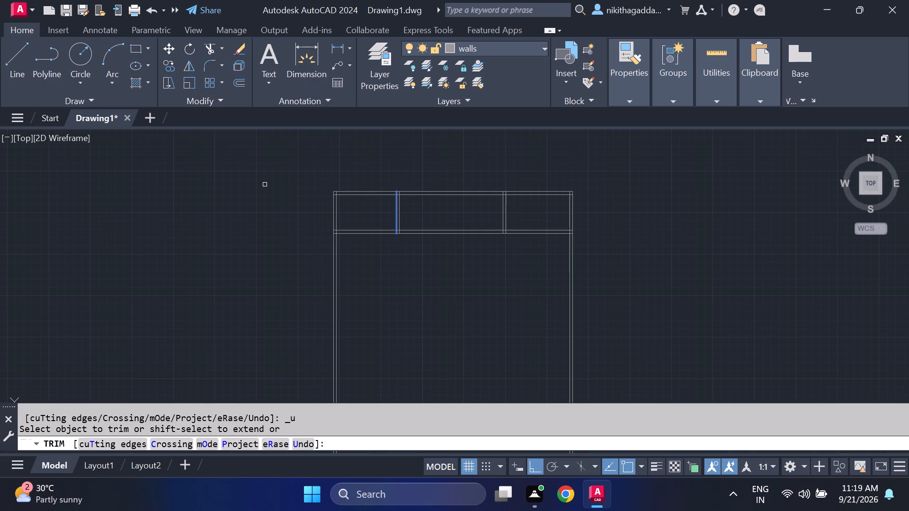
Trim the overlapping lines where the left vertical partition meets the horizontal partition, opening the T-junction.
{"action": "scroll", "coordinate": [350, 203], "scroll_direction": "up", "scroll_amount": 3}
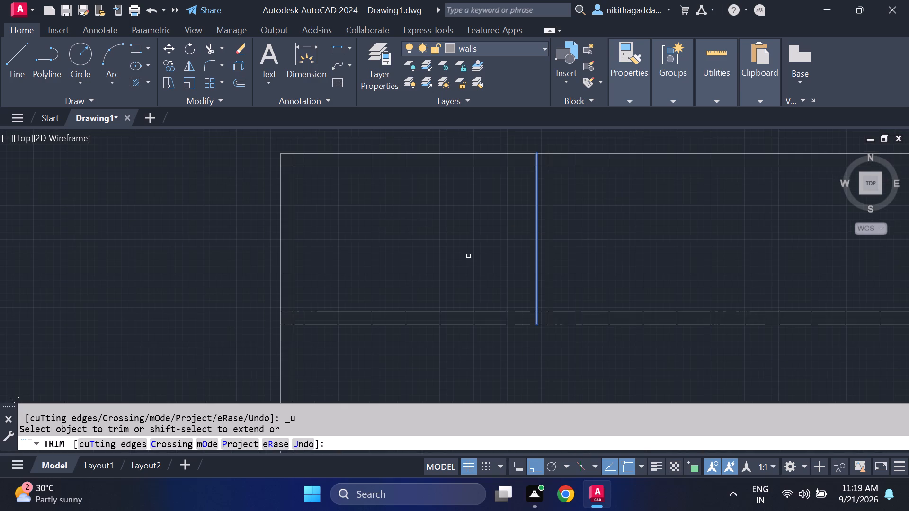
{"action": "scroll", "coordinate": [561, 341], "scroll_direction": "up", "scroll_amount": 4}
{"action": "left_click_drag", "start_coordinate": [502, 210], "coordinate": [357, 215]}
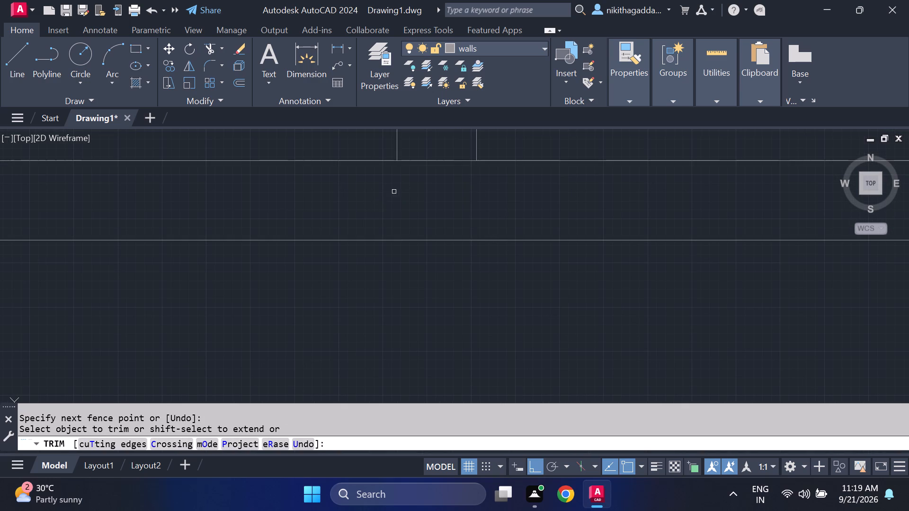
{"action": "left_click", "coordinate": [430, 159]}
Trim the overlapping lines where the right vertical partition meets the horizontal partition, opening the T-junction.
{"action": "scroll", "coordinate": [561, 323], "scroll_direction": "down", "scroll_amount": 5}
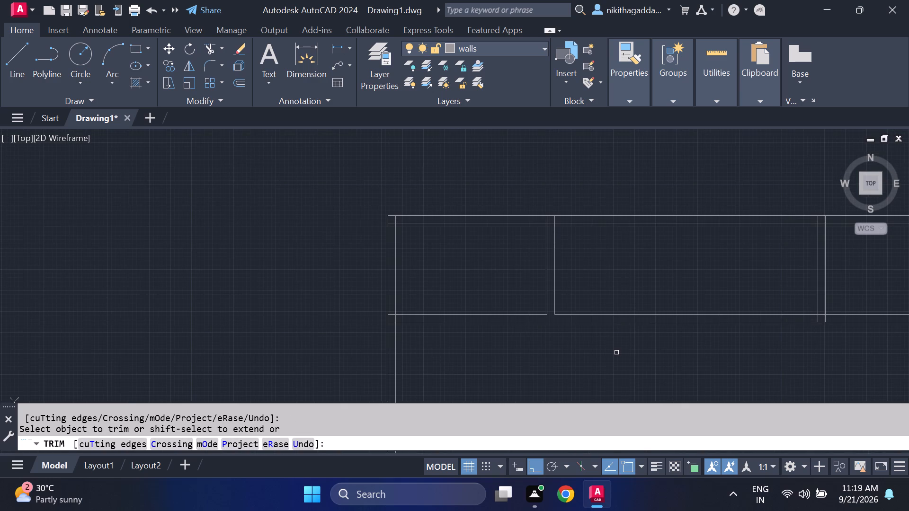
{"action": "middle_click_drag", "start_coordinate": [616, 352], "coordinate": [327, 330]}
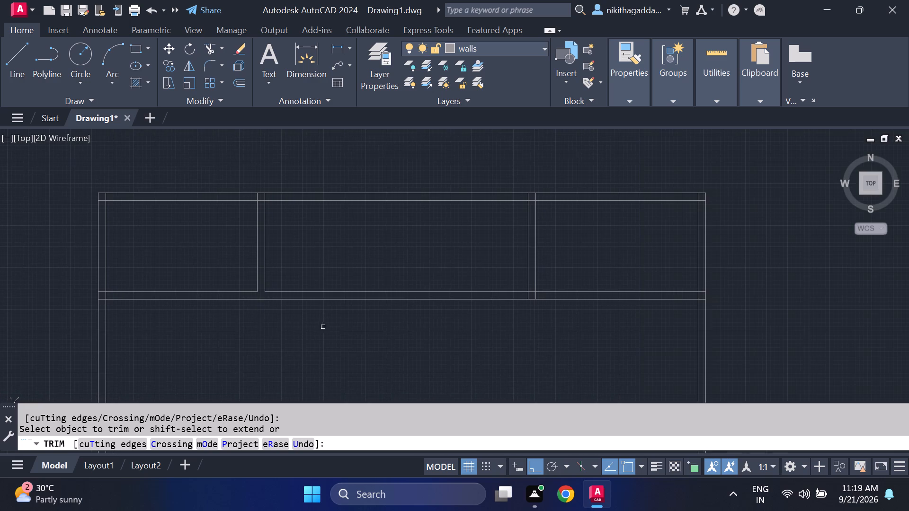
{"action": "scroll", "coordinate": [531, 321], "scroll_direction": "up", "scroll_amount": 1}
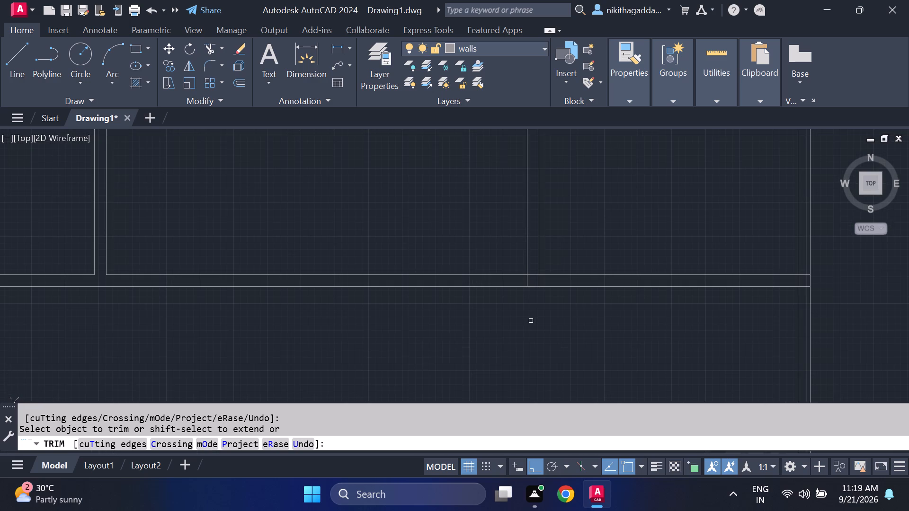
{"action": "scroll", "coordinate": [540, 267], "scroll_direction": "up", "scroll_amount": 3}
{"action": "left_click_drag", "start_coordinate": [546, 316], "coordinate": [455, 321]}
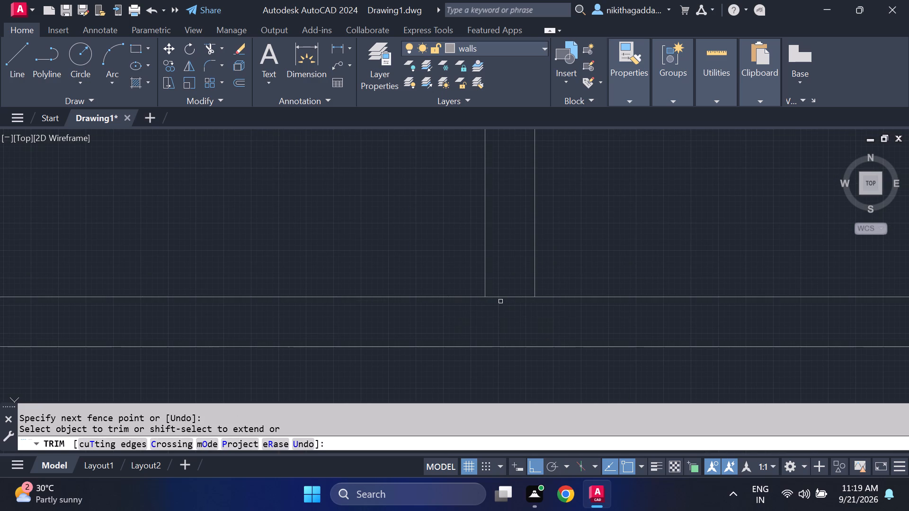
{"action": "left_click", "coordinate": [504, 298]}
Trim the overlapping lines where the right vertical partition meets the plan's top outer wall.
{"action": "scroll", "coordinate": [488, 311], "scroll_direction": "down", "scroll_amount": 5}
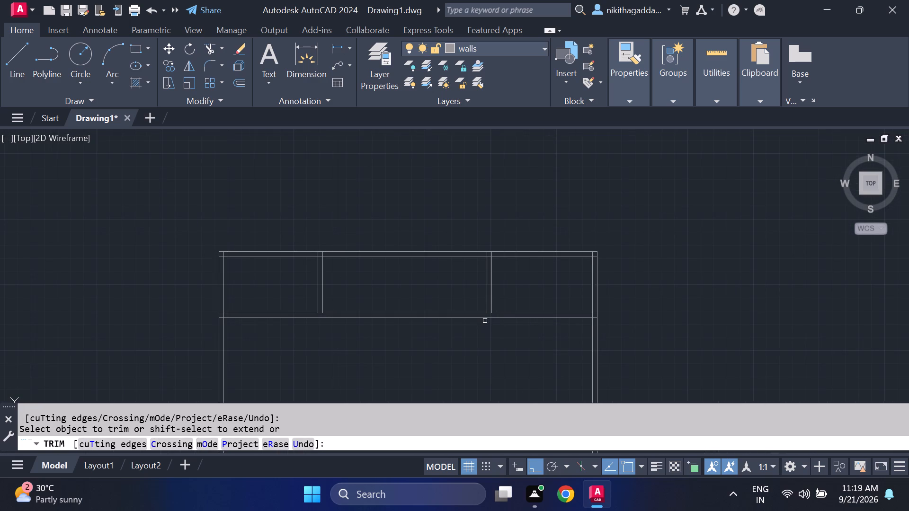
{"action": "scroll", "coordinate": [499, 254], "scroll_direction": "up", "scroll_amount": 6}
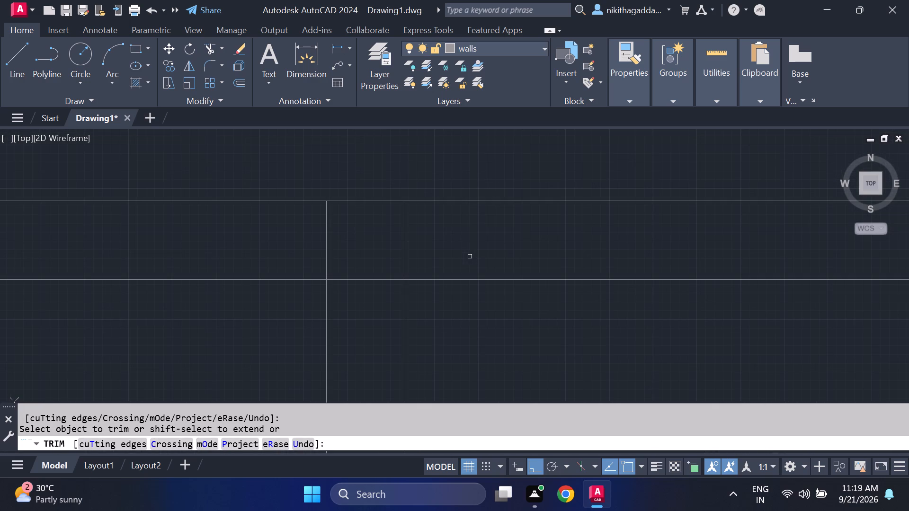
{"action": "left_click_drag", "start_coordinate": [474, 251], "coordinate": [303, 248]}
{"action": "left_click", "coordinate": [350, 278]}
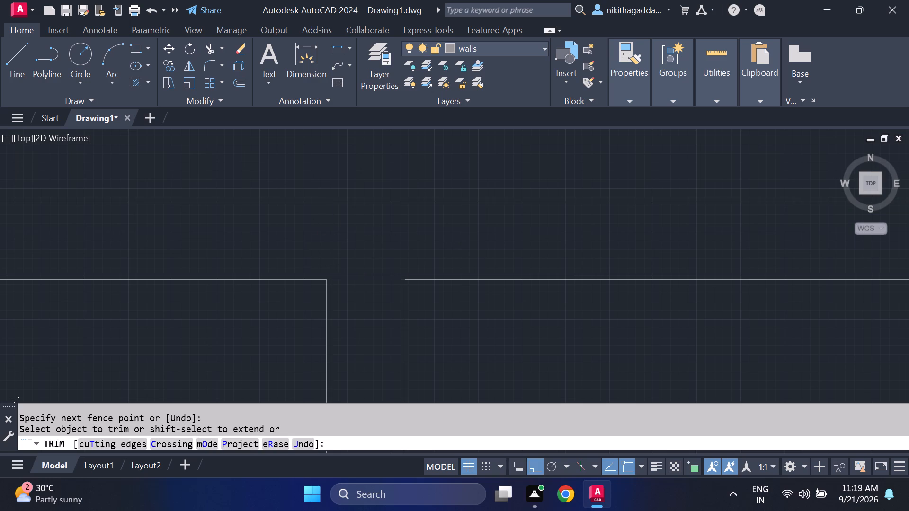
Trim the inner wall lines that run past each other at the plan's top-right outer corner.
{"action": "scroll", "coordinate": [527, 304], "scroll_direction": "down", "scroll_amount": 6}
{"action": "middle_click_drag", "start_coordinate": [563, 326], "coordinate": [489, 291]}
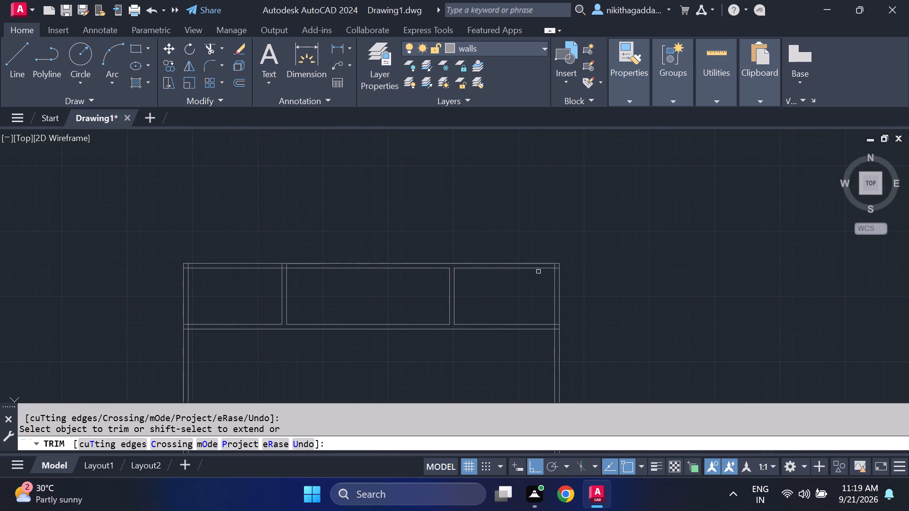
{"action": "scroll", "coordinate": [553, 264], "scroll_direction": "up", "scroll_amount": 7}
{"action": "left_click_drag", "start_coordinate": [575, 276], "coordinate": [700, 371]}
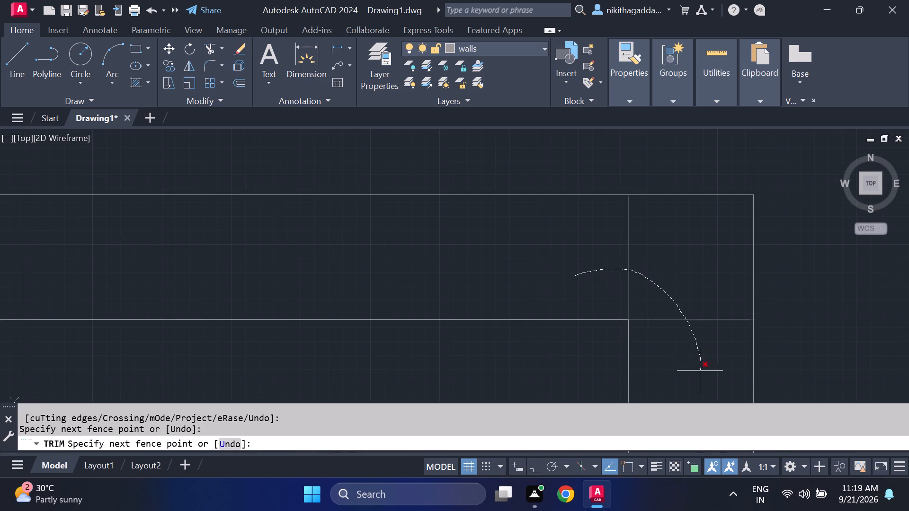
Trim both horizontal partition lines where they run into the thickness of the right outer wall.
{"action": "scroll", "coordinate": [696, 372], "scroll_direction": "down", "scroll_amount": 5}
{"action": "middle_click_drag", "start_coordinate": [689, 356], "coordinate": [627, 227]}
{"action": "middle_click_drag", "start_coordinate": [612, 360], "coordinate": [609, 353]}
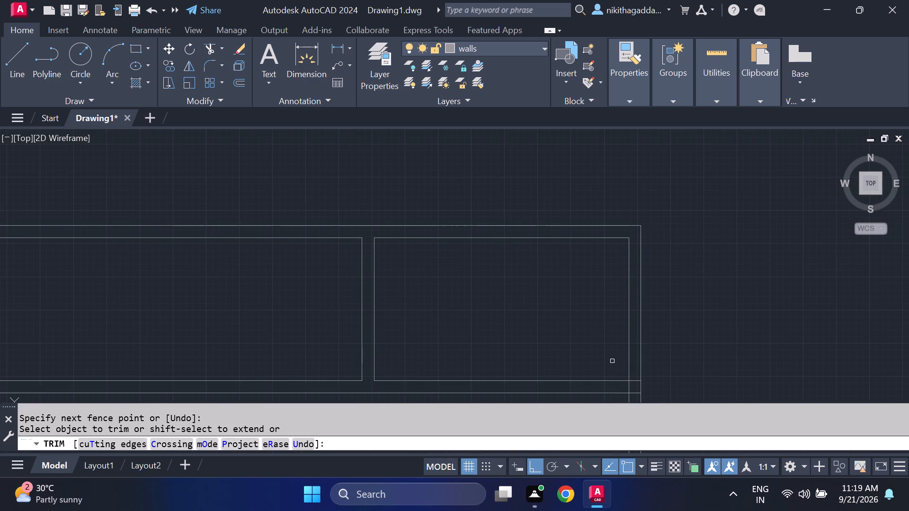
{"action": "middle_click_drag", "start_coordinate": [609, 353], "coordinate": [585, 290]}
{"action": "scroll", "coordinate": [632, 321], "scroll_direction": "up", "scroll_amount": 1}
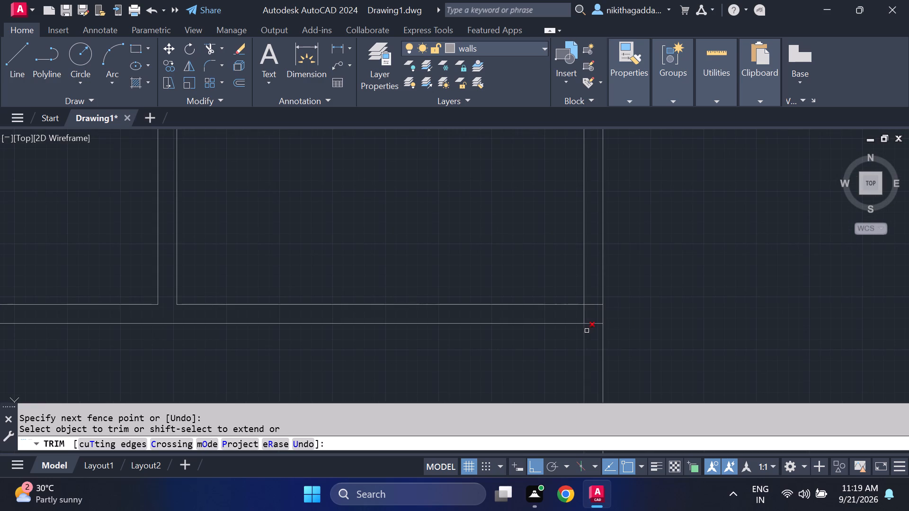
{"action": "scroll", "coordinate": [589, 329], "scroll_direction": "up", "scroll_amount": 2}
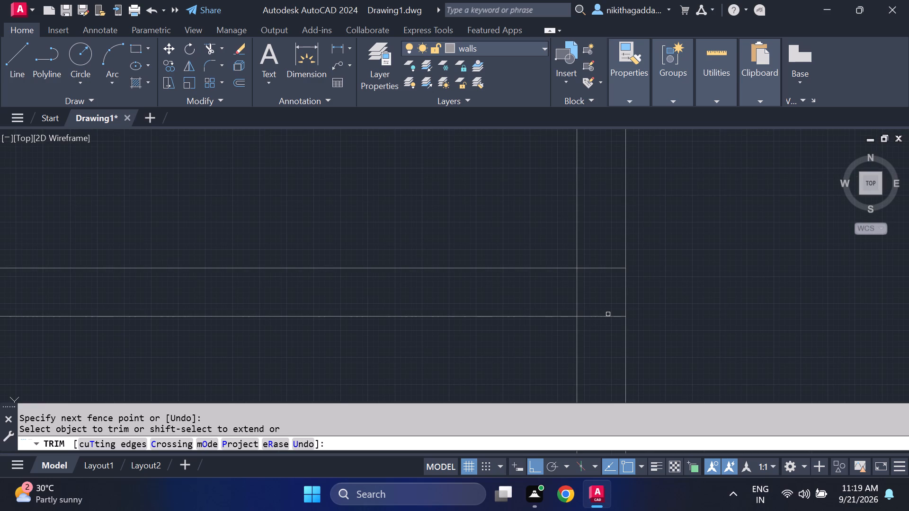
{"action": "left_click_drag", "start_coordinate": [603, 249], "coordinate": [607, 326]}
Trim the overlapping lines where the left vertical partition meets the plan's top outer wall.
{"action": "scroll", "coordinate": [603, 324], "scroll_direction": "down", "scroll_amount": 5}
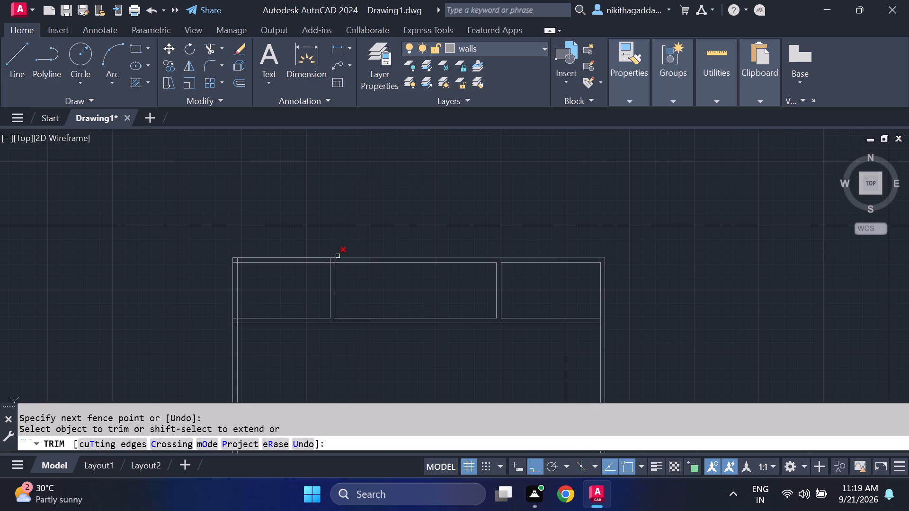
{"action": "scroll", "coordinate": [338, 256], "scroll_direction": "up", "scroll_amount": 4}
{"action": "scroll", "coordinate": [310, 286], "scroll_direction": "up", "scroll_amount": 3}
{"action": "left_click_drag", "start_coordinate": [366, 277], "coordinate": [261, 276]}
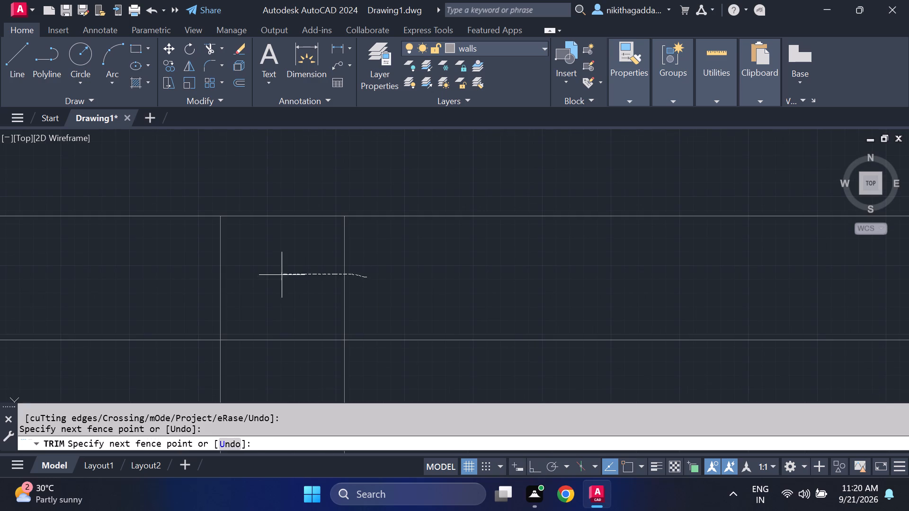
{"action": "left_click_drag", "start_coordinate": [261, 276], "coordinate": [166, 277]}
{"action": "left_click", "coordinate": [270, 338]}
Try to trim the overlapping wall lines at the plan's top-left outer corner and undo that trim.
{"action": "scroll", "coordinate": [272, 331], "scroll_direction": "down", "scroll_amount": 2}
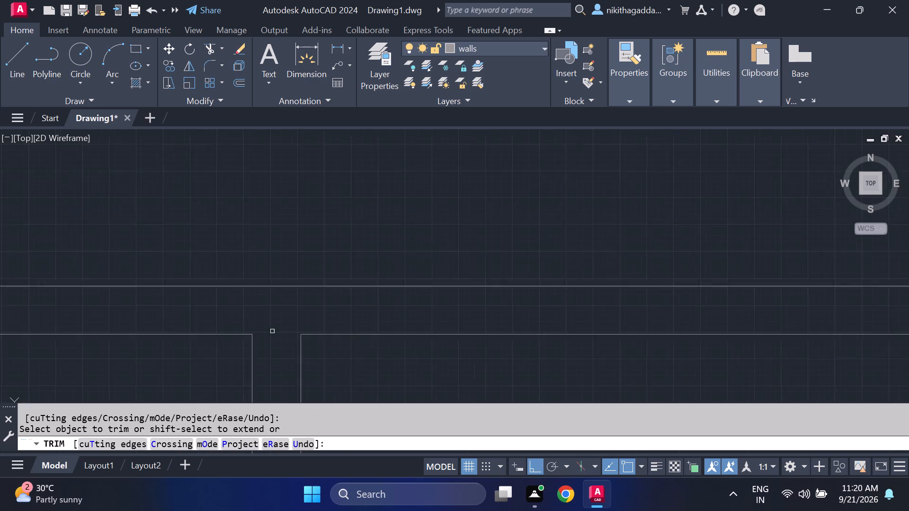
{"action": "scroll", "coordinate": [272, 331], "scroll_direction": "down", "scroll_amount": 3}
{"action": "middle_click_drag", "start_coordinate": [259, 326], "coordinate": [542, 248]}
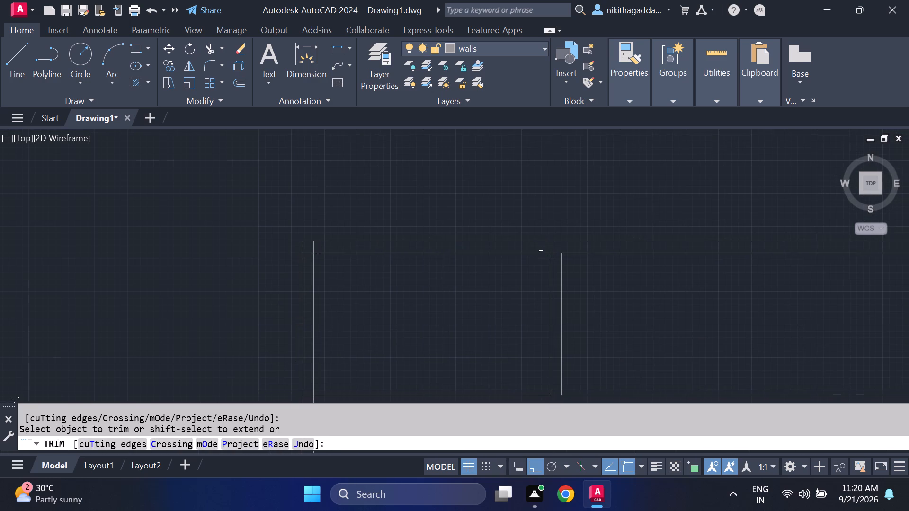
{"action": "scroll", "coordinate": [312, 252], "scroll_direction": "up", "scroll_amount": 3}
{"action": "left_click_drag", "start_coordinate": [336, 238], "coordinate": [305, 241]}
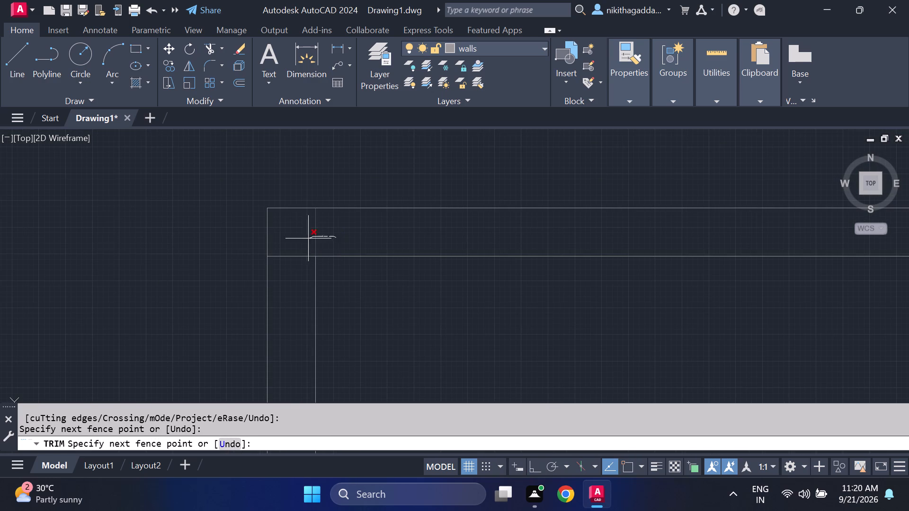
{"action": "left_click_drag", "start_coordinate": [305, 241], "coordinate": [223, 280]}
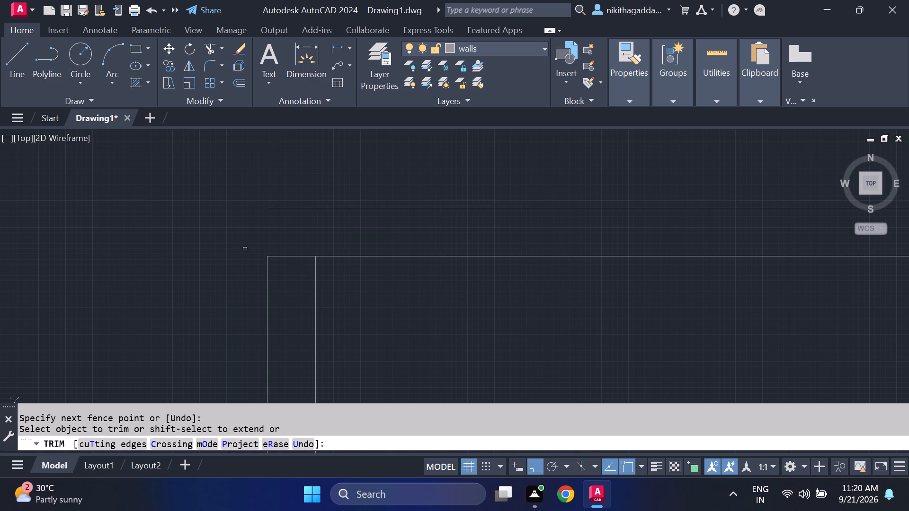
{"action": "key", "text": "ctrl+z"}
Trim only the inner wall lines that run past each other at the plan's top-left outer corner.
{"action": "scroll", "coordinate": [66, 261], "scroll_direction": "down", "scroll_amount": 4}
{"action": "middle_click_drag", "start_coordinate": [67, 266], "coordinate": [105, 266]}
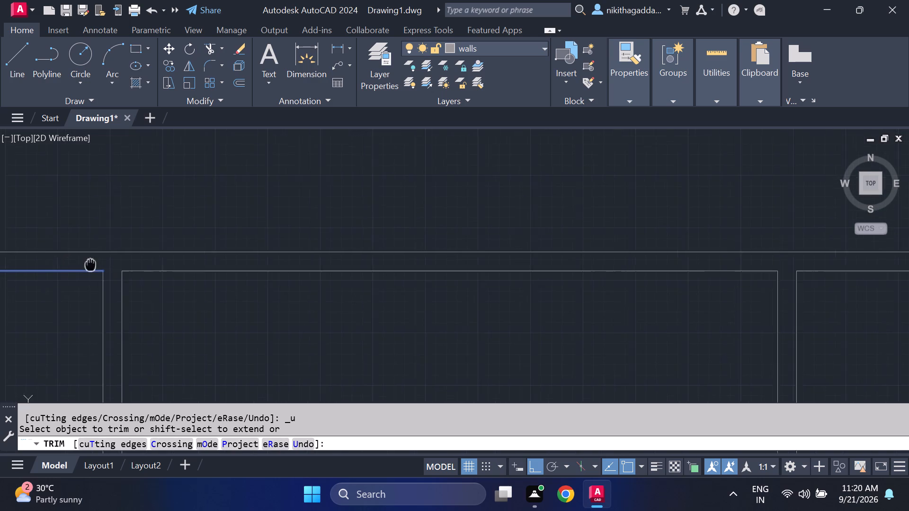
{"action": "middle_click_drag", "start_coordinate": [105, 266], "coordinate": [588, 255]}
{"action": "scroll", "coordinate": [228, 258], "scroll_direction": "up", "scroll_amount": 2}
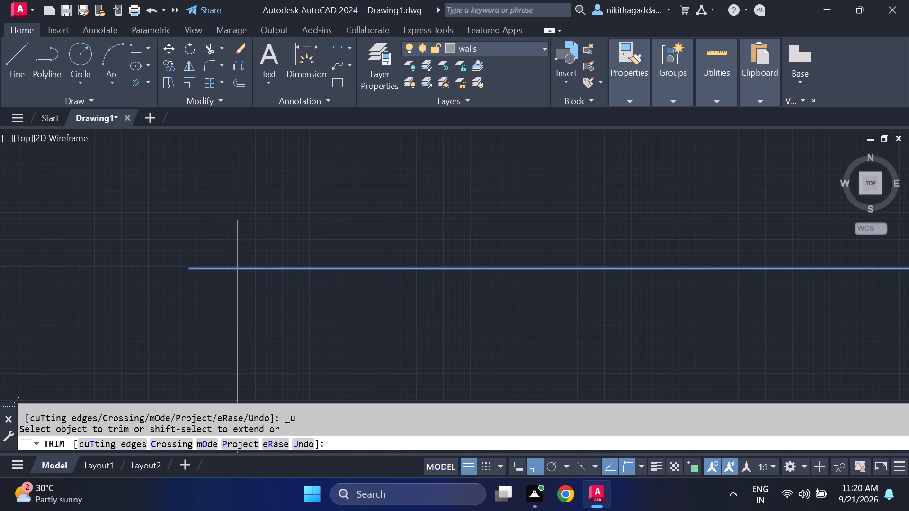
{"action": "left_click_drag", "start_coordinate": [246, 241], "coordinate": [217, 280]}
Trim both horizontal partition lines where they run into the thickness of the left outer wall.
{"action": "scroll", "coordinate": [237, 268], "scroll_direction": "down", "scroll_amount": 4}
{"action": "middle_click_drag", "start_coordinate": [254, 311], "coordinate": [250, 230]}
{"action": "scroll", "coordinate": [245, 305], "scroll_direction": "up", "scroll_amount": 4}
{"action": "middle_click_drag", "start_coordinate": [133, 230], "coordinate": [174, 347]}
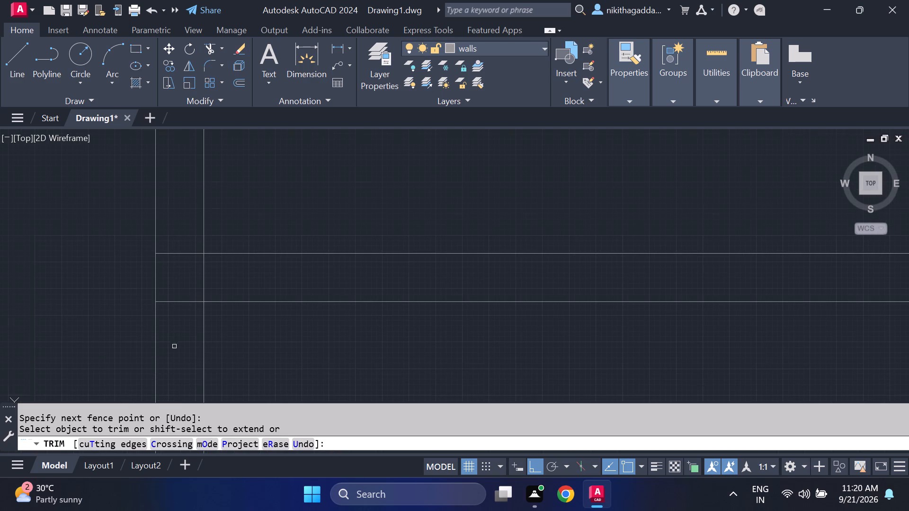
{"action": "scroll", "coordinate": [194, 259], "scroll_direction": "up", "scroll_amount": 2}
{"action": "left_click_drag", "start_coordinate": [185, 237], "coordinate": [165, 383]}
{"action": "scroll", "coordinate": [342, 347], "scroll_direction": "down", "scroll_amount": 6}
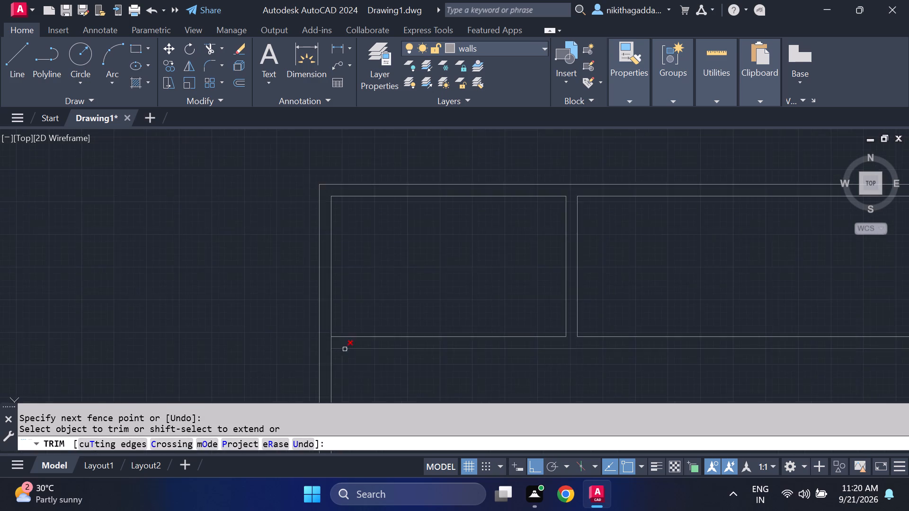
{"action": "middle_click_drag", "start_coordinate": [483, 369], "coordinate": [456, 282]}
{"action": "scroll", "coordinate": [460, 291], "scroll_direction": "down", "scroll_amount": 1}
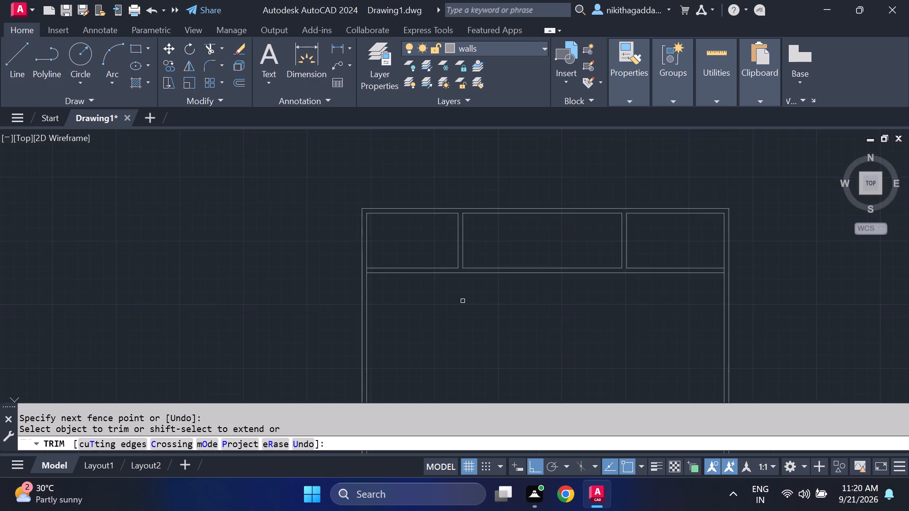
{"action": "scroll", "coordinate": [480, 322], "scroll_direction": "down", "scroll_amount": 1}
{"action": "key", "text": "Escape"}
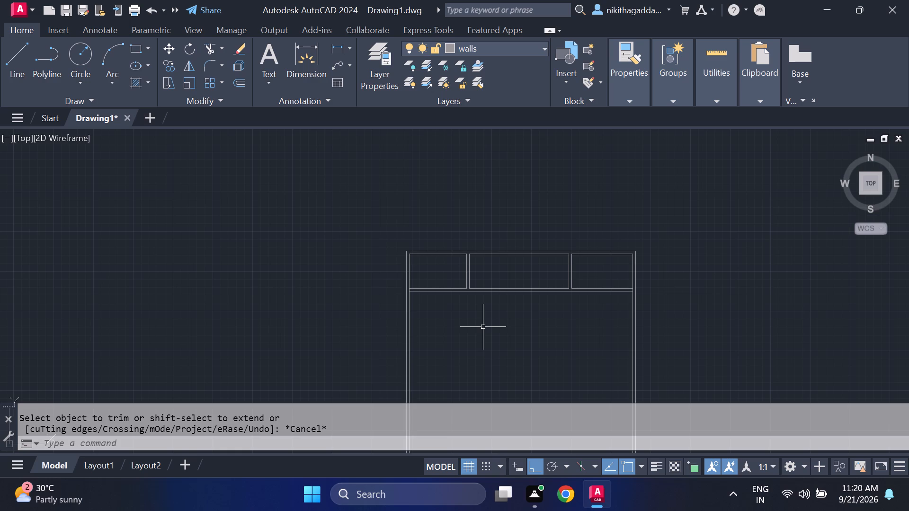
Offset the inner line of the left outer wall 11' into the plan to start a vertical partition.
{"action": "scroll", "coordinate": [492, 328], "scroll_direction": "up", "scroll_amount": 2}
{"action": "scroll", "coordinate": [522, 325], "scroll_direction": "down", "scroll_amount": 1}
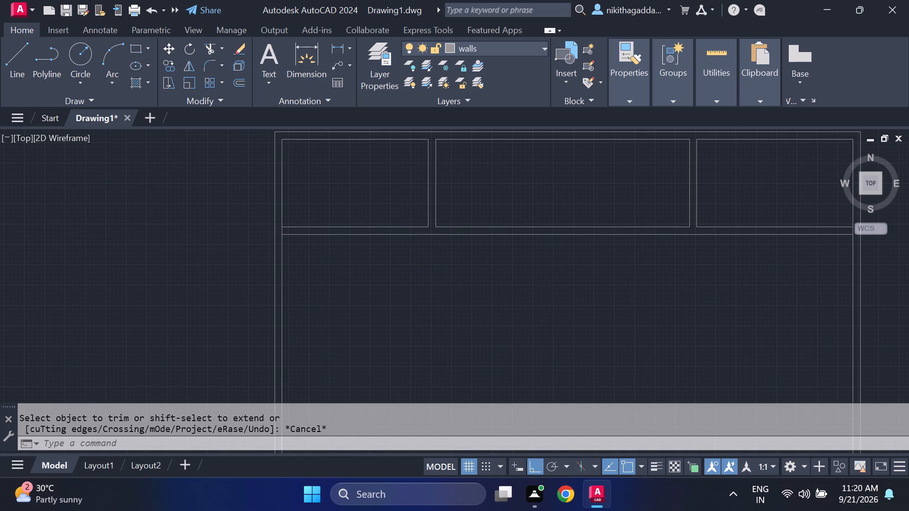
{"action": "type", "text": "of"}
{"action": "key", "text": "Return"}
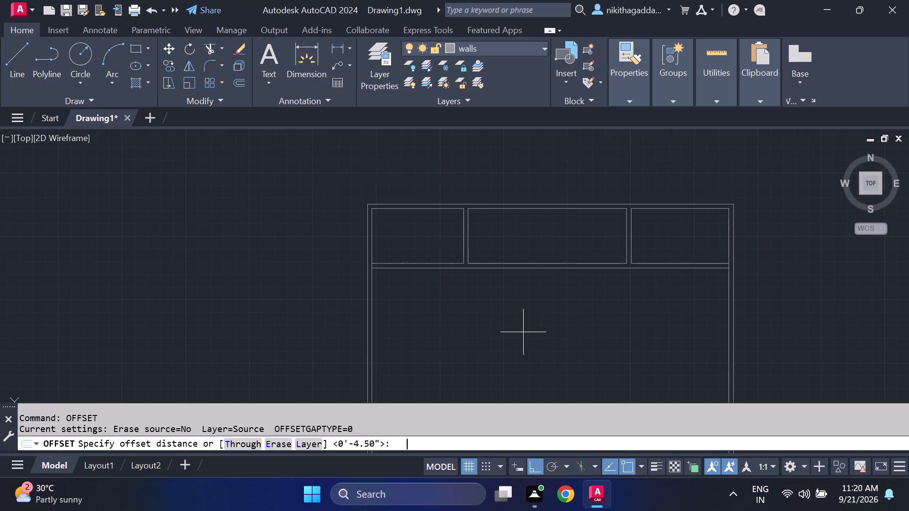
{"action": "type", "text": "11'"}
{"action": "key", "text": "Return"}
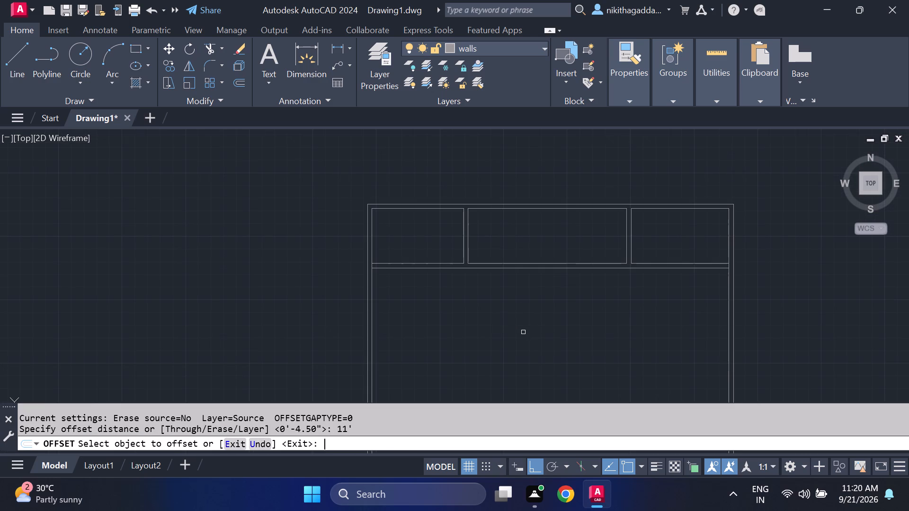
{"action": "left_click", "coordinate": [371, 335]}
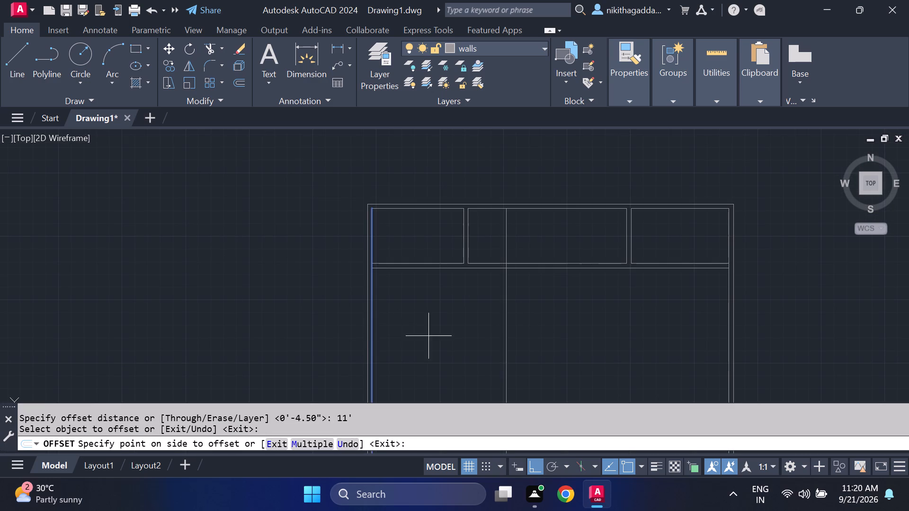
{"action": "left_click", "coordinate": [597, 330]}
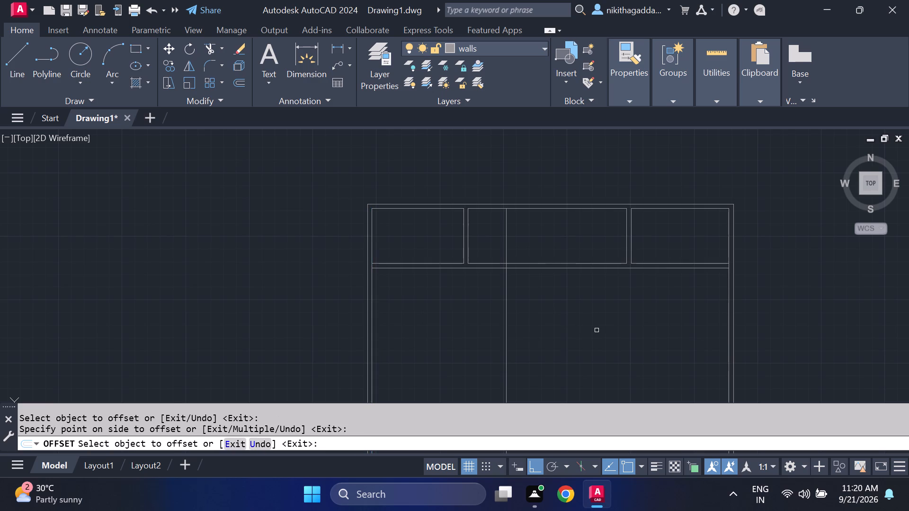
{"action": "key", "text": "Escape"}
Offset the new vertical partition line 4.5" towards the plan's right side to give the partition its thickness.
{"action": "type", "text": "of"}
{"action": "key", "text": "Return"}
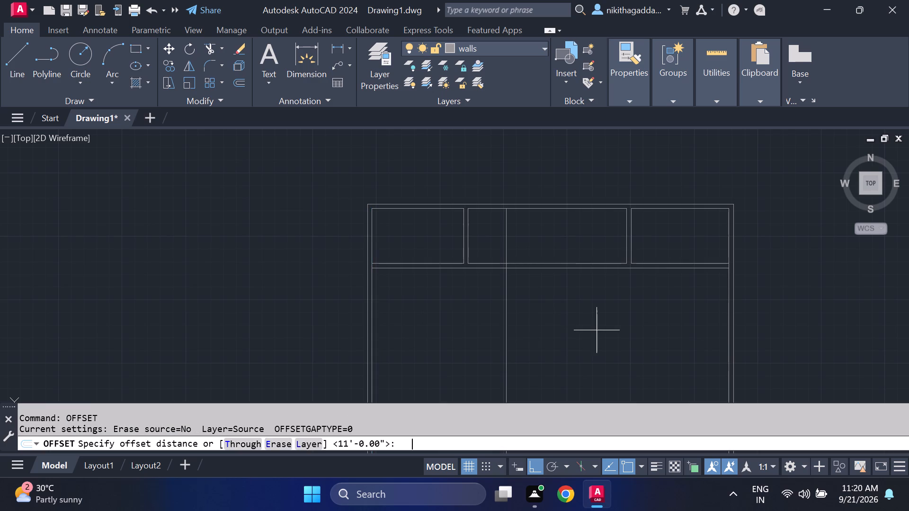
{"action": "type", "text": "4.5"}
{"action": "key", "text": "shift+quotedbl"}
{"action": "key", "text": "Return"}
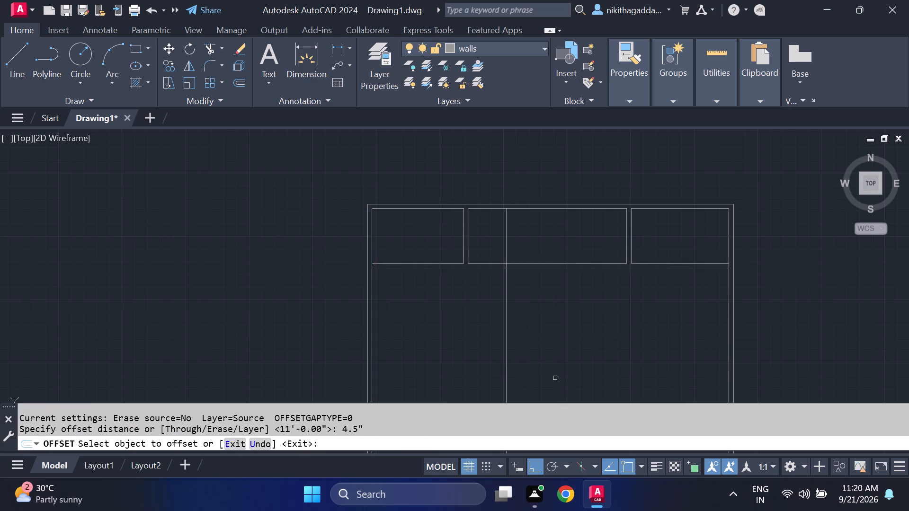
{"action": "left_click", "coordinate": [506, 378]}
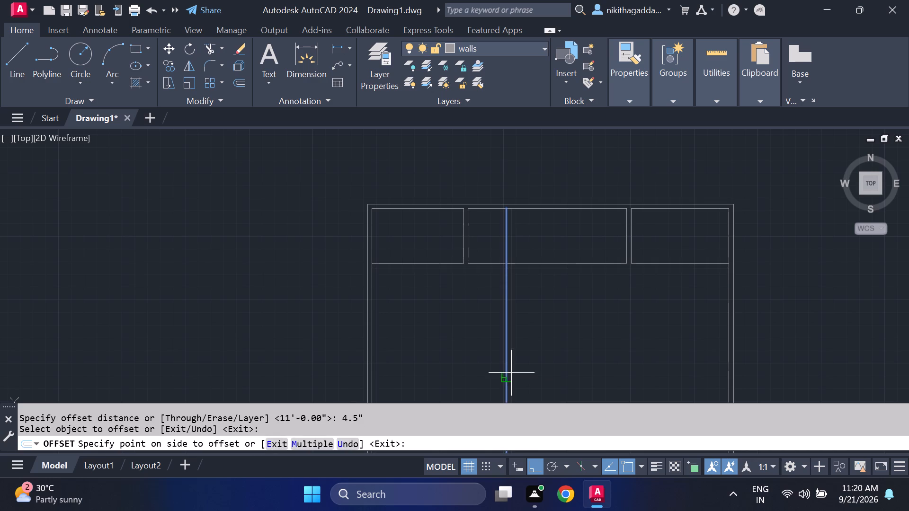
{"action": "left_click", "coordinate": [523, 367]}
{"action": "key", "text": "Escape"}
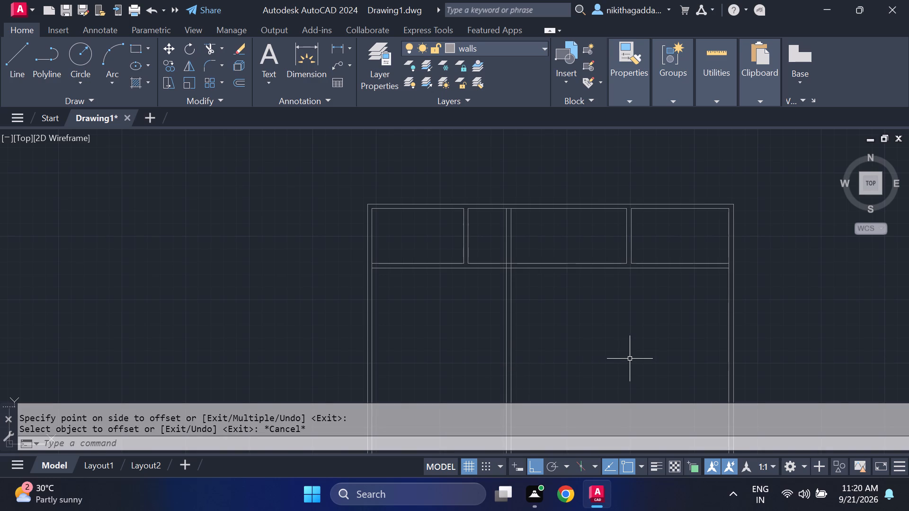
Offset the inner line of the right outer wall 14' into the plan to start a second vertical partition.
{"action": "type", "text": "of"}
{"action": "key", "text": "Return"}
{"action": "type", "text": "14"}
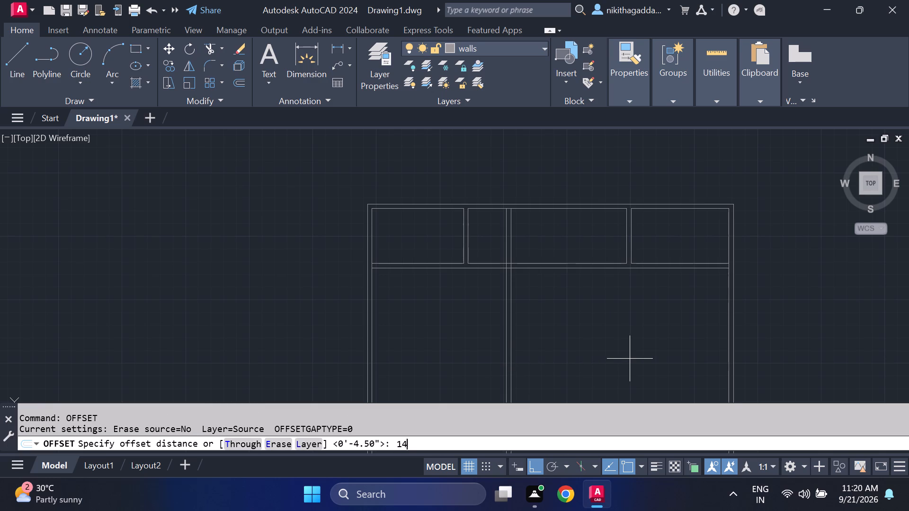
{"action": "key", "text": "apostrophe"}
{"action": "key", "text": "Return"}
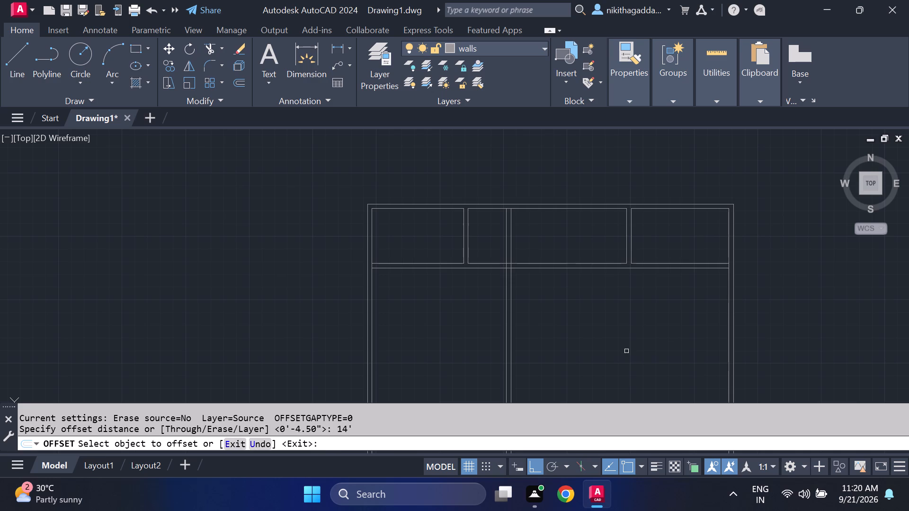
{"action": "left_click", "coordinate": [729, 312]}
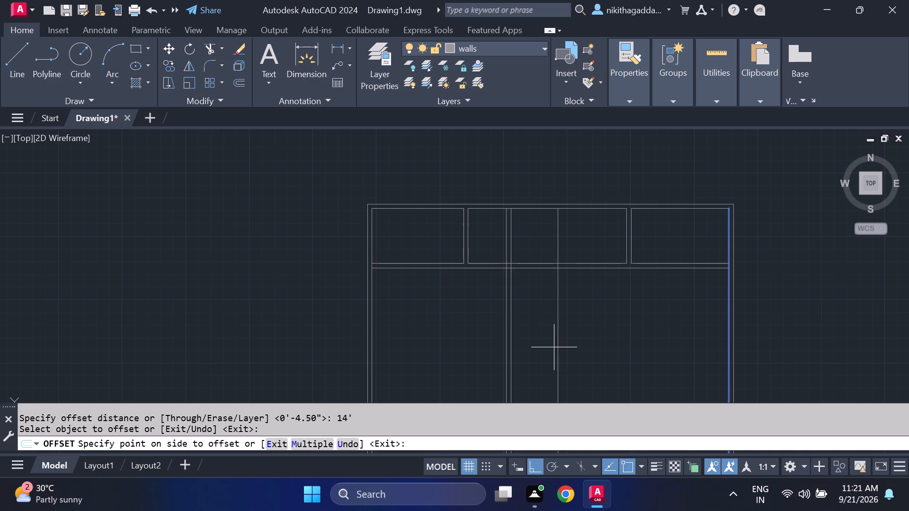
{"action": "left_click", "coordinate": [553, 337]}
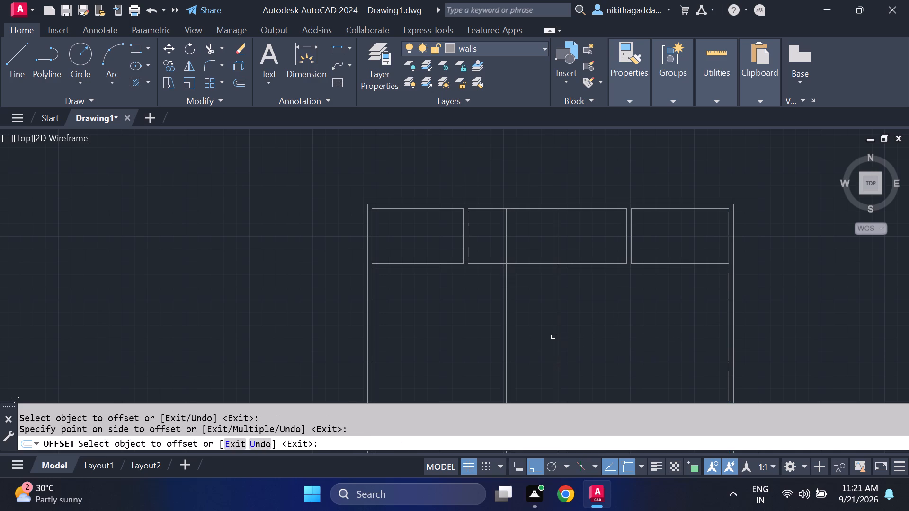
{"action": "key", "text": "Escape"}
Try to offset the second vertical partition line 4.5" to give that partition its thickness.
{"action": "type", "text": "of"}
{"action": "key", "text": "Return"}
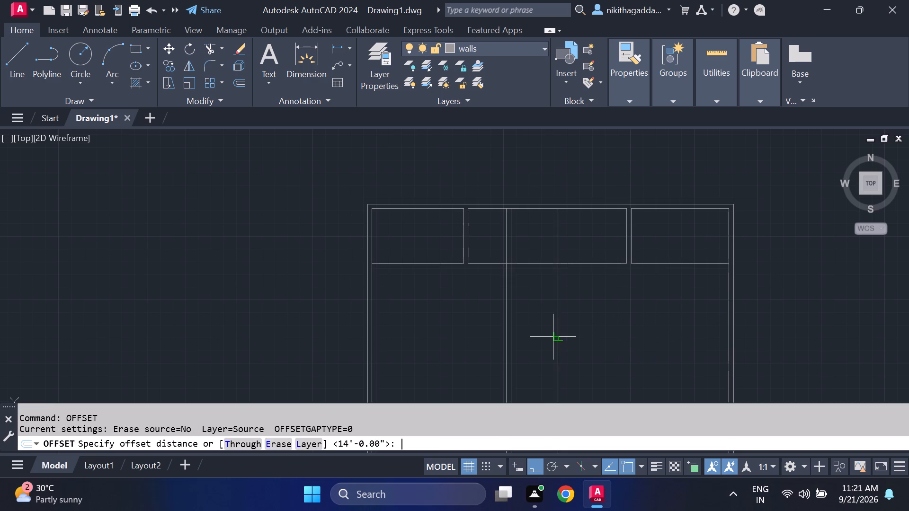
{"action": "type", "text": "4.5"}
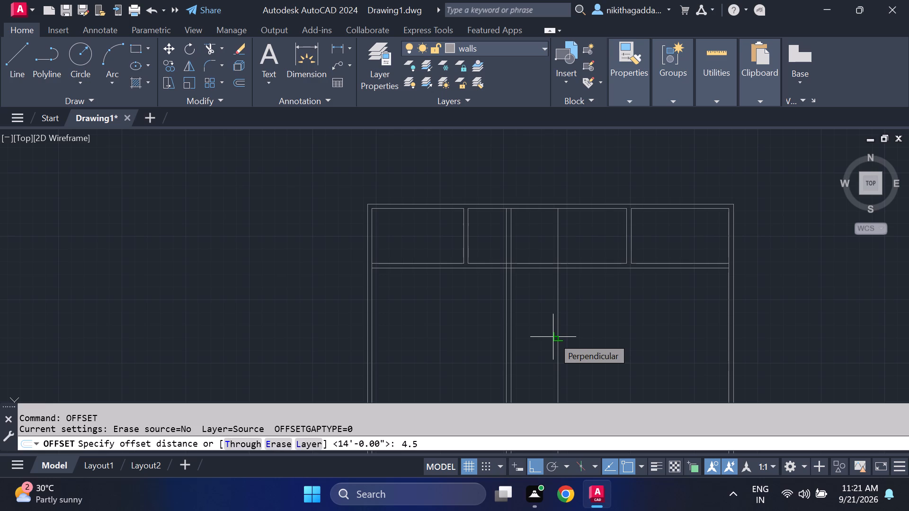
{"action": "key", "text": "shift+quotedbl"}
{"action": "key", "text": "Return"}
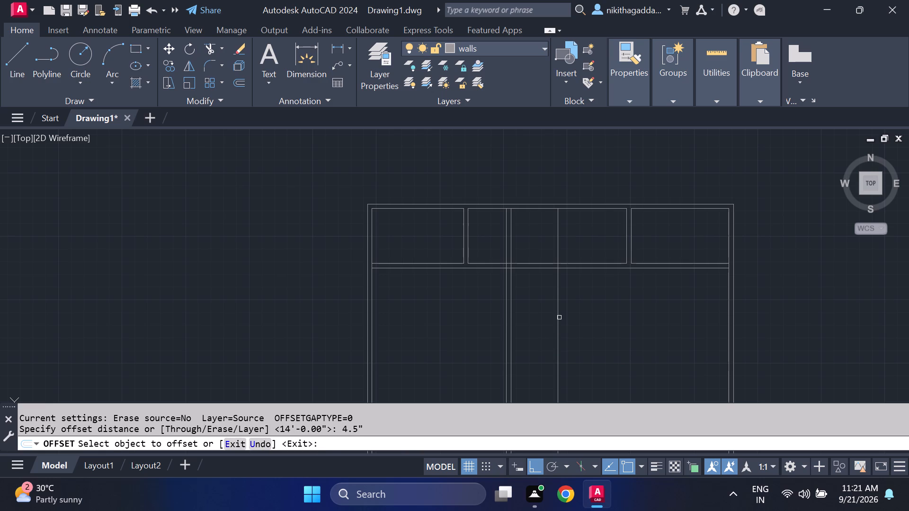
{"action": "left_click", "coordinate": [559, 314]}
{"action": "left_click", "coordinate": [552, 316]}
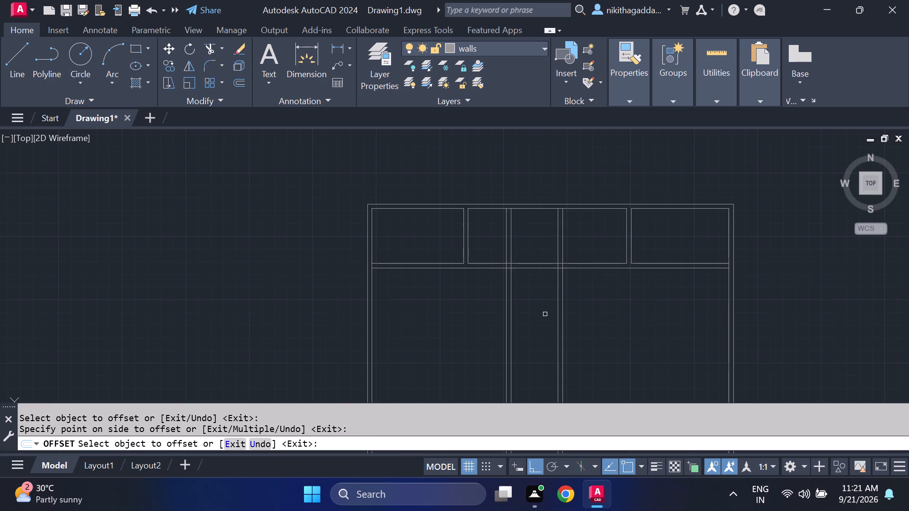
Measure the horizontal gap between the two new vertical partitions with a linear dimension, without placing it.
{"action": "scroll", "coordinate": [624, 314], "scroll_direction": "down", "scroll_amount": 2}
{"action": "scroll", "coordinate": [610, 356], "scroll_direction": "up", "scroll_amount": 3}
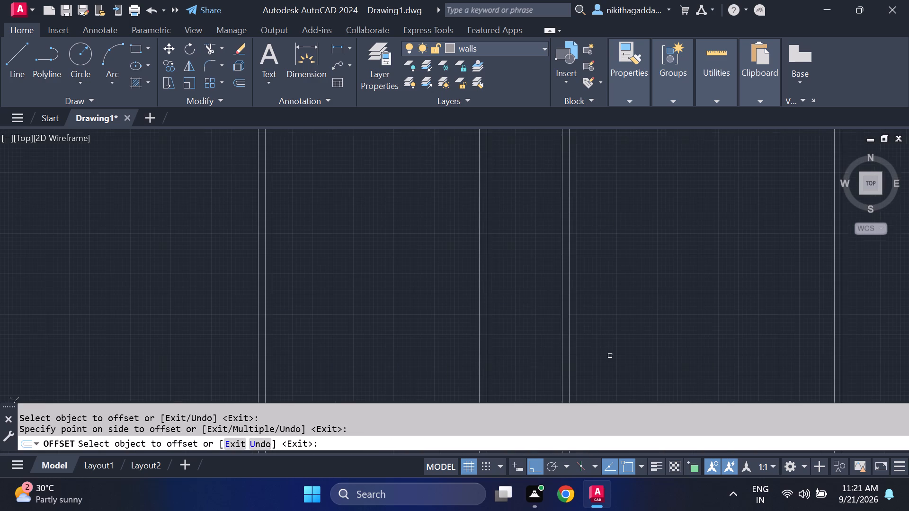
{"action": "left_click_drag", "start_coordinate": [338, 47], "coordinate": [335, 53]}
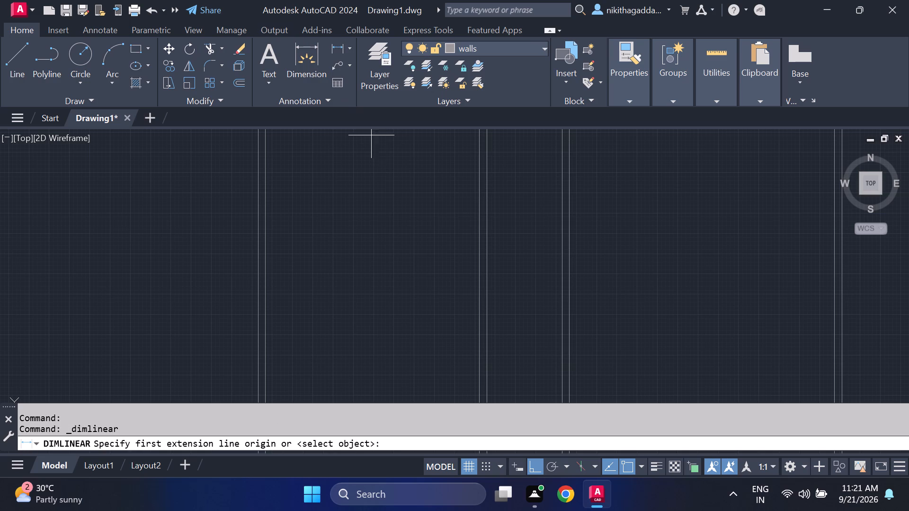
{"action": "left_click", "coordinate": [489, 207]}
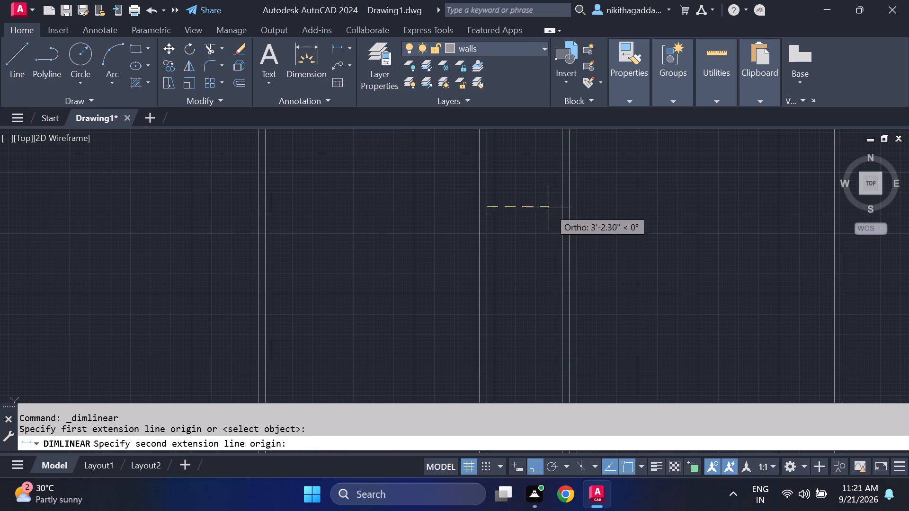
{"action": "left_click", "coordinate": [563, 205]}
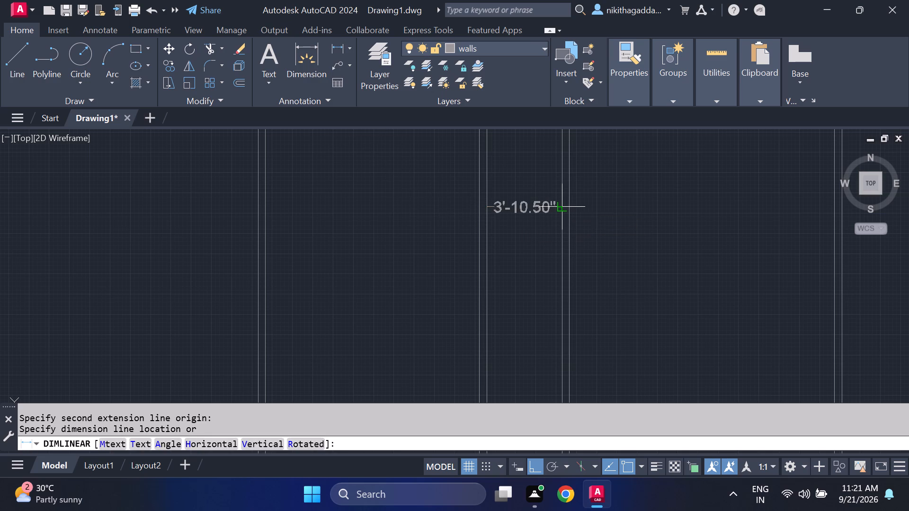
{"action": "key", "text": "Escape"}
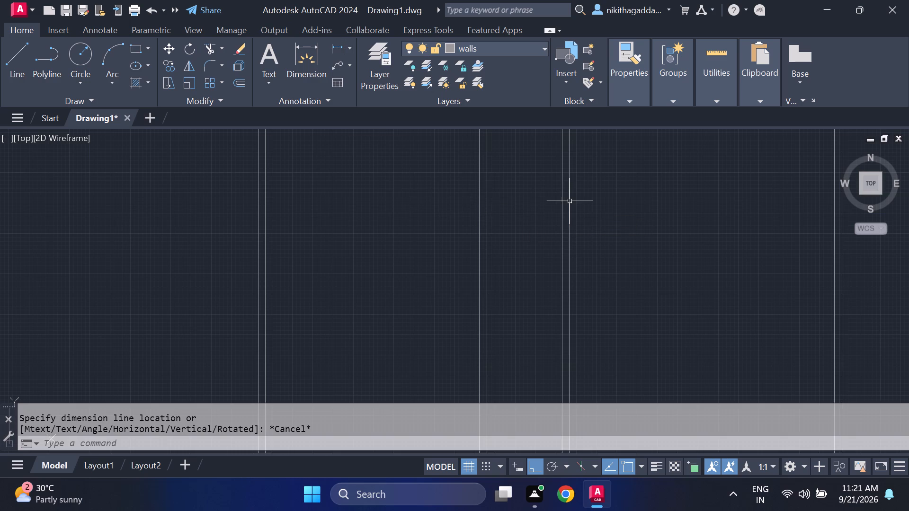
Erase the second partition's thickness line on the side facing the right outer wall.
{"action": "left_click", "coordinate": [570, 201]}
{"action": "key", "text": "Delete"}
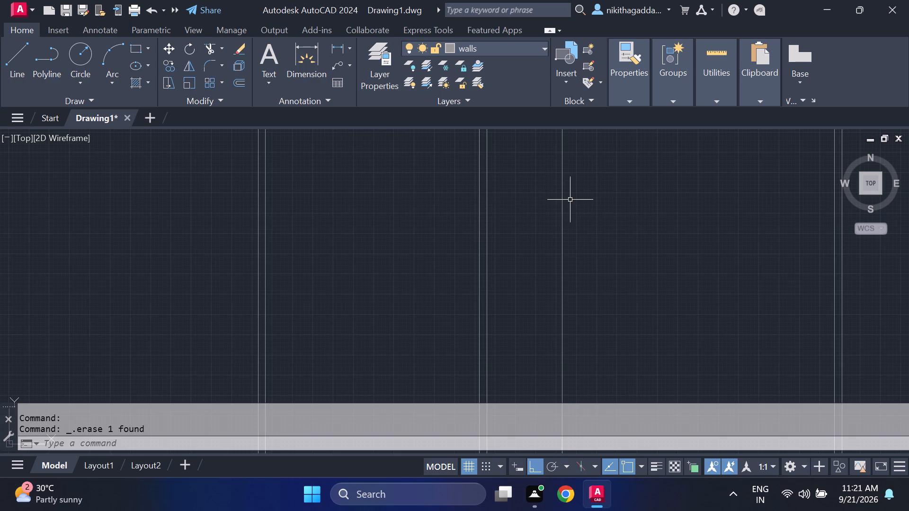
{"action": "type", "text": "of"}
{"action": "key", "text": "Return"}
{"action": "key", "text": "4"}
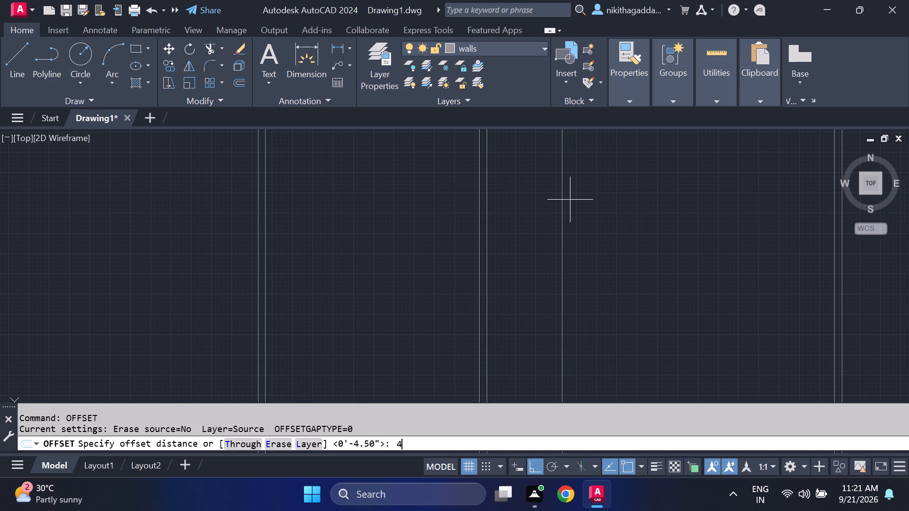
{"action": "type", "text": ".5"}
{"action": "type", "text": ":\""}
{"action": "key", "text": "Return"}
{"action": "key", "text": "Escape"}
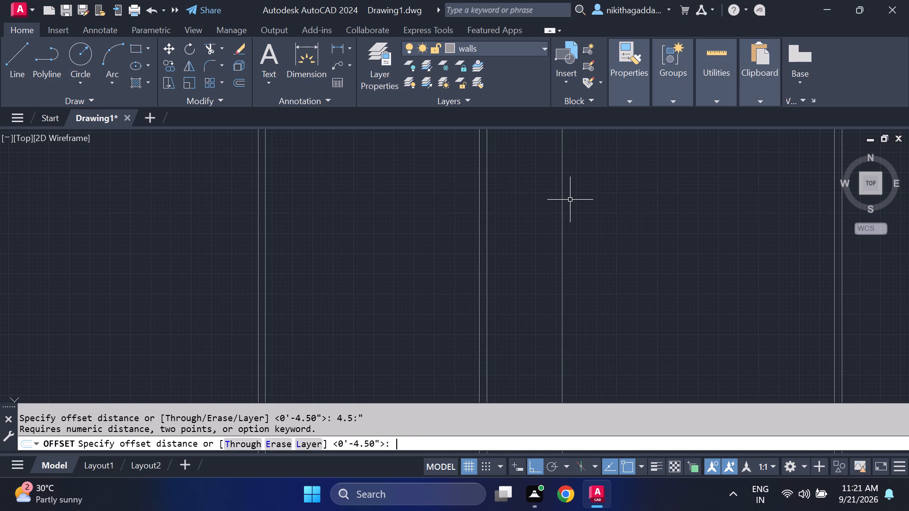
Offset the remaining second partition line 4.5" towards the first new vertical partition.
{"action": "type", "text": "of"}
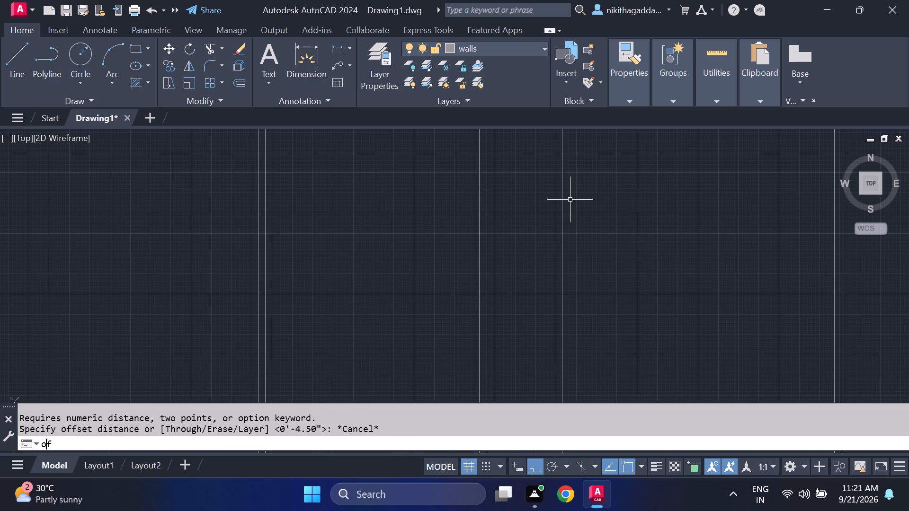
{"action": "key", "text": "Return"}
{"action": "key", "text": "4"}
{"action": "type", "text": ".5"}
{"action": "key", "text": "shift+quotedbl"}
{"action": "key", "text": "Return"}
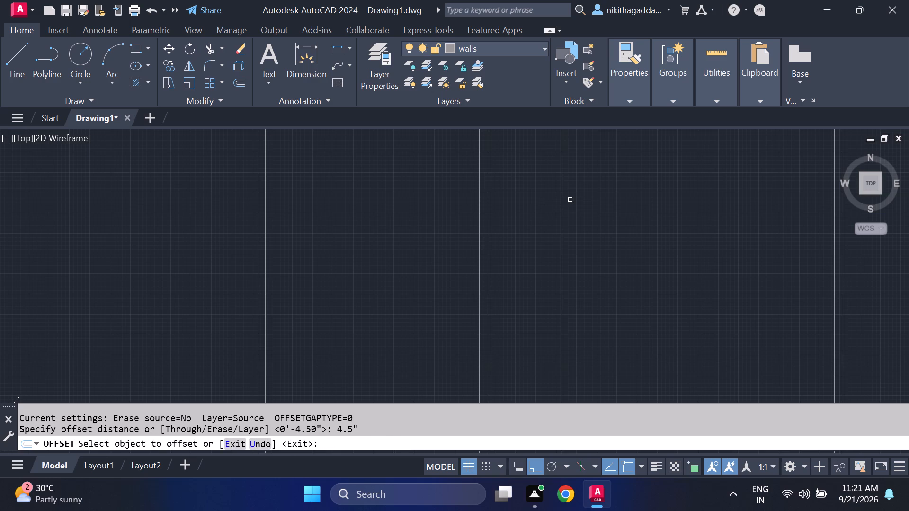
{"action": "left_click", "coordinate": [561, 203]}
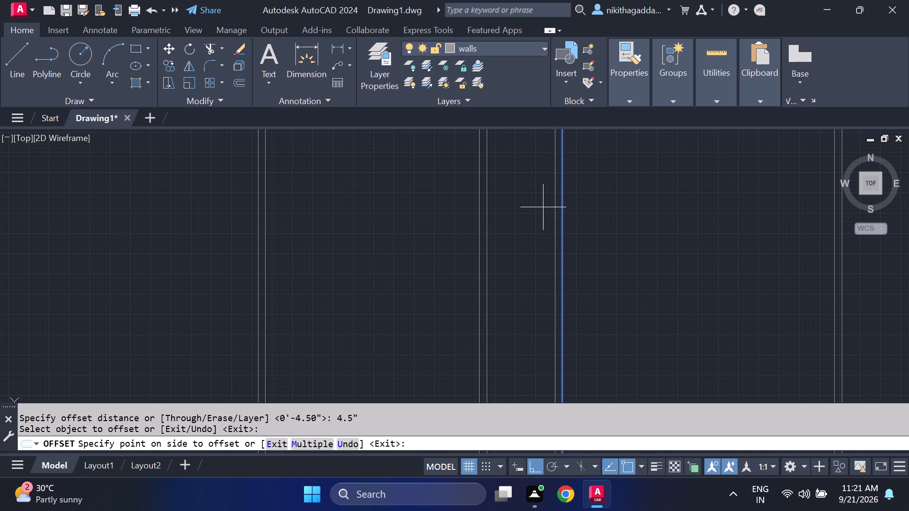
{"action": "left_click", "coordinate": [543, 207]}
{"action": "scroll", "coordinate": [544, 206], "scroll_direction": "down", "scroll_amount": 4}
{"action": "scroll", "coordinate": [552, 213], "scroll_direction": "up", "scroll_amount": 2}
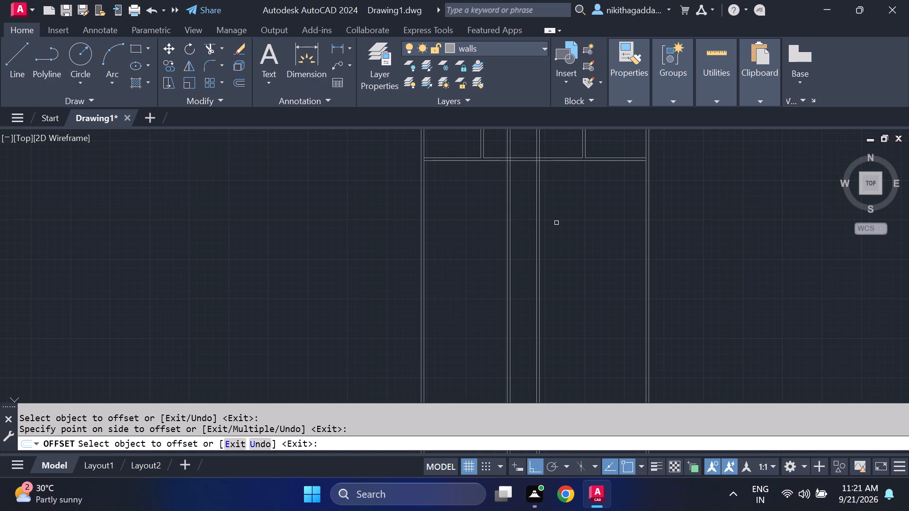
{"action": "key", "text": "Escape"}
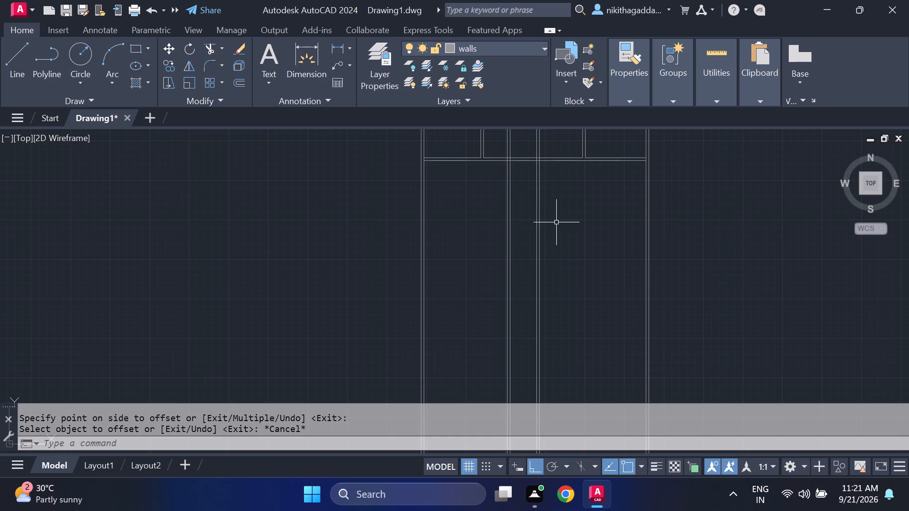
Trim both new vertical partitions' lines out of the top middle room, above the horizontal partition.
{"action": "middle_click_drag", "start_coordinate": [556, 222], "coordinate": [574, 321]}
{"action": "type", "text": "tr"}
{"action": "key", "text": "Return"}
{"action": "scroll", "coordinate": [561, 243], "scroll_direction": "up", "scroll_amount": 3}
{"action": "left_click_drag", "start_coordinate": [562, 228], "coordinate": [409, 247]}
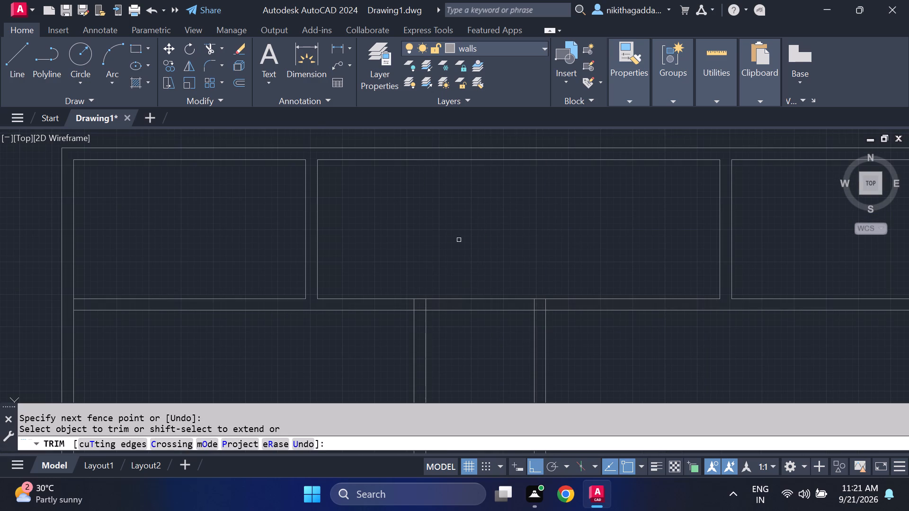
Trim the horizontal partition's lower line where it crosses the thickness of each of the two new vertical partitions.
{"action": "middle_click_drag", "start_coordinate": [456, 238], "coordinate": [447, 201]}
{"action": "scroll", "coordinate": [418, 281], "scroll_direction": "up", "scroll_amount": 1}
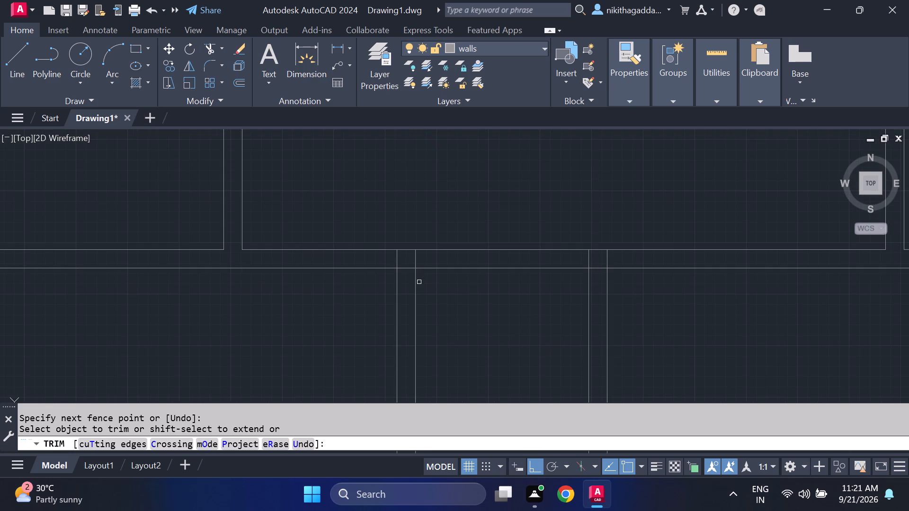
{"action": "scroll", "coordinate": [412, 270], "scroll_direction": "up", "scroll_amount": 2}
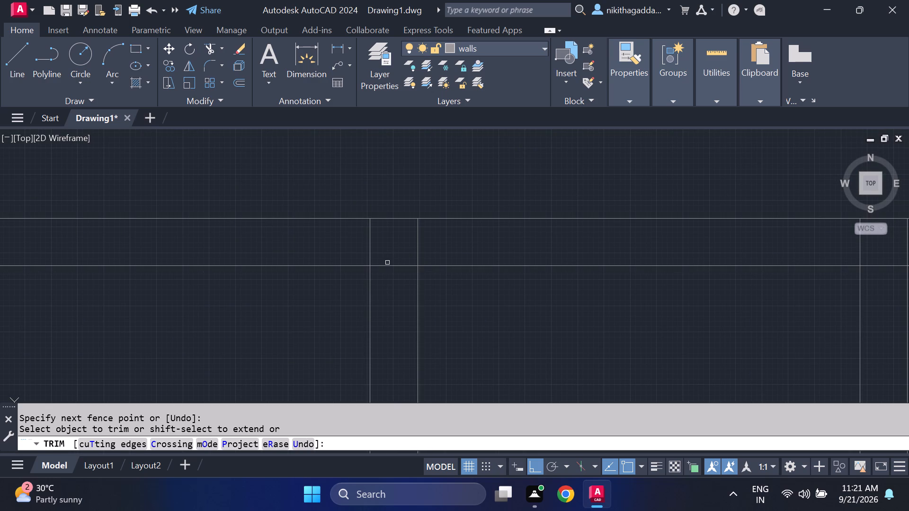
{"action": "left_click", "coordinate": [387, 266]}
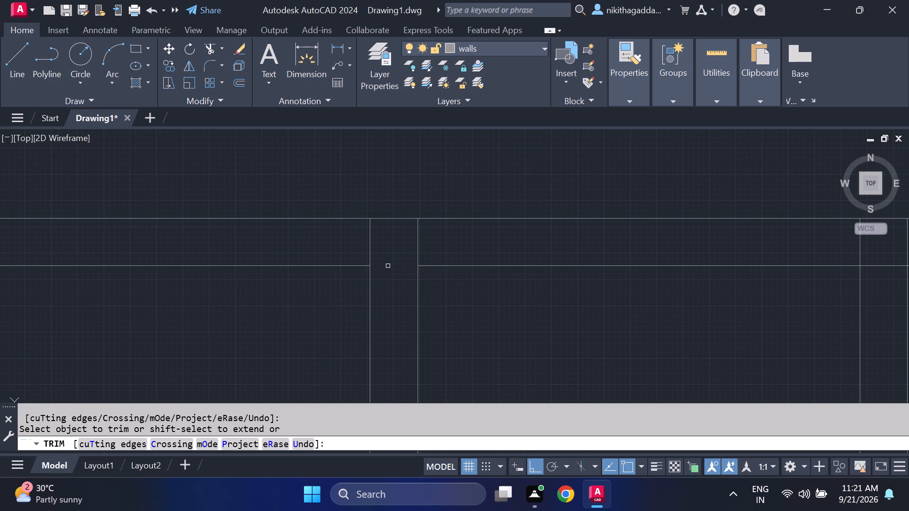
{"action": "scroll", "coordinate": [741, 282], "scroll_direction": "down", "scroll_amount": 2}
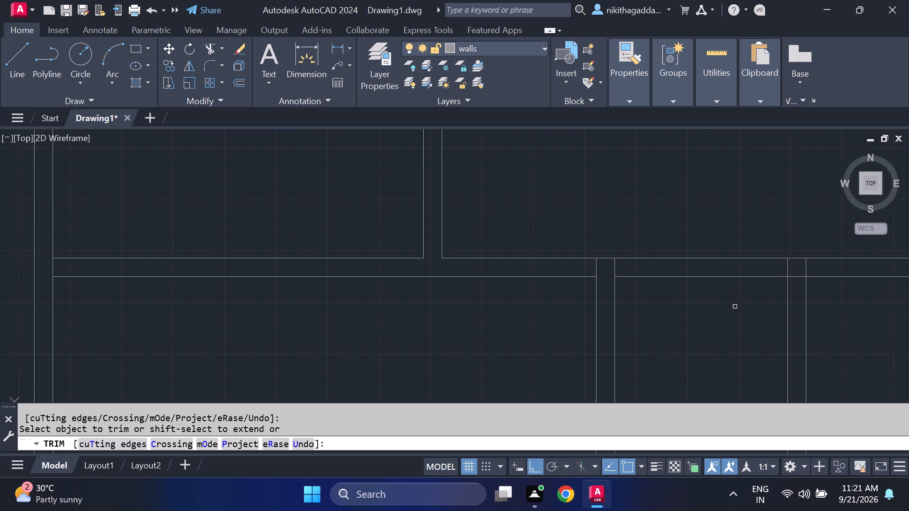
{"action": "middle_click_drag", "start_coordinate": [695, 308], "coordinate": [613, 310]}
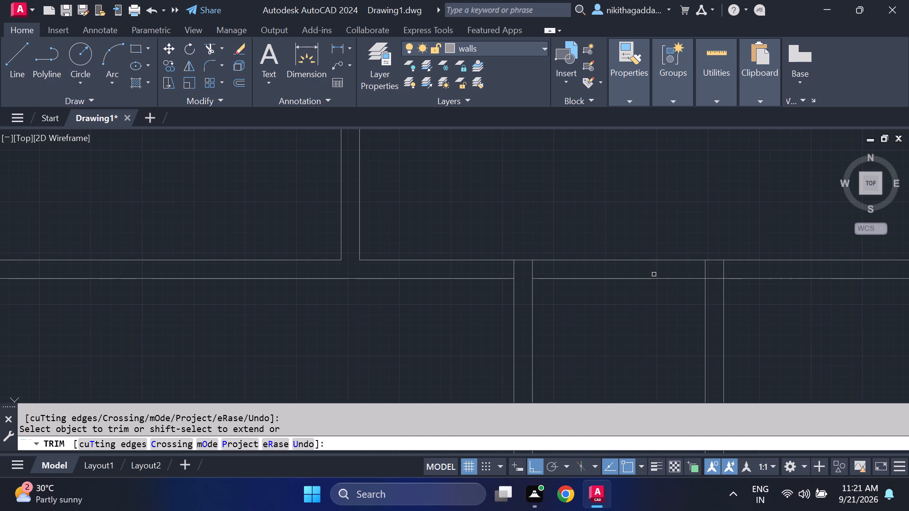
{"action": "middle_click_drag", "start_coordinate": [615, 300], "coordinate": [425, 259]}
{"action": "scroll", "coordinate": [525, 229], "scroll_direction": "up", "scroll_amount": 1}
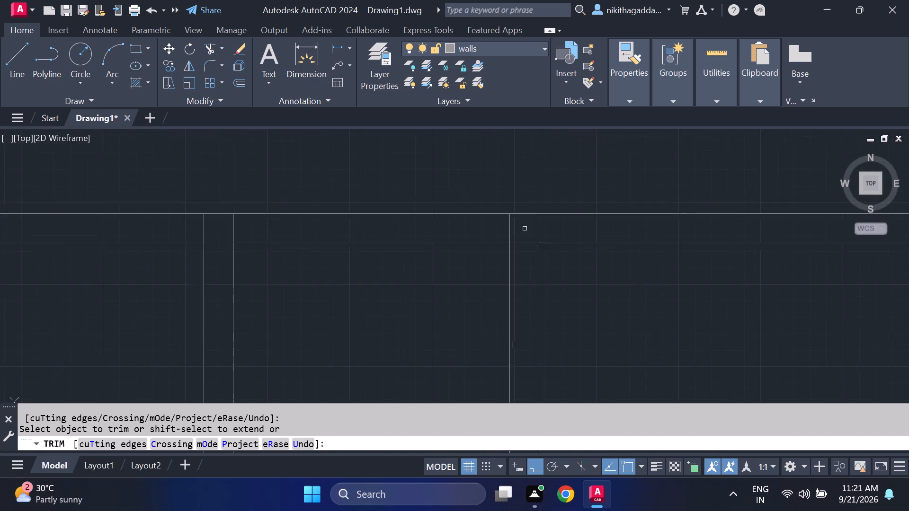
{"action": "scroll", "coordinate": [525, 229], "scroll_direction": "up", "scroll_amount": 1}
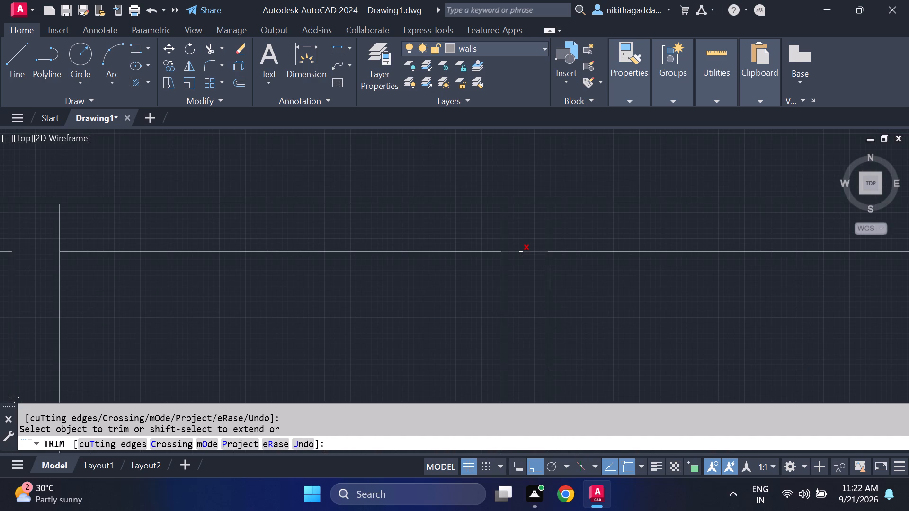
{"action": "left_click", "coordinate": [521, 254]}
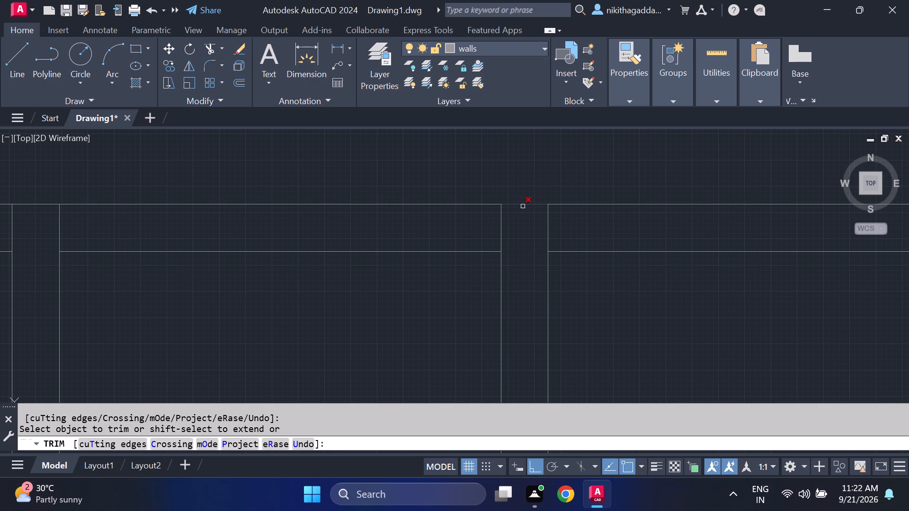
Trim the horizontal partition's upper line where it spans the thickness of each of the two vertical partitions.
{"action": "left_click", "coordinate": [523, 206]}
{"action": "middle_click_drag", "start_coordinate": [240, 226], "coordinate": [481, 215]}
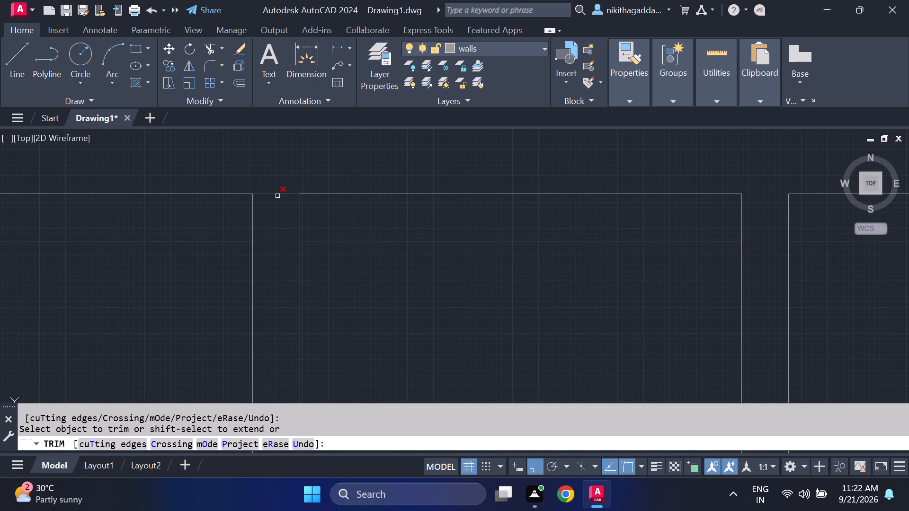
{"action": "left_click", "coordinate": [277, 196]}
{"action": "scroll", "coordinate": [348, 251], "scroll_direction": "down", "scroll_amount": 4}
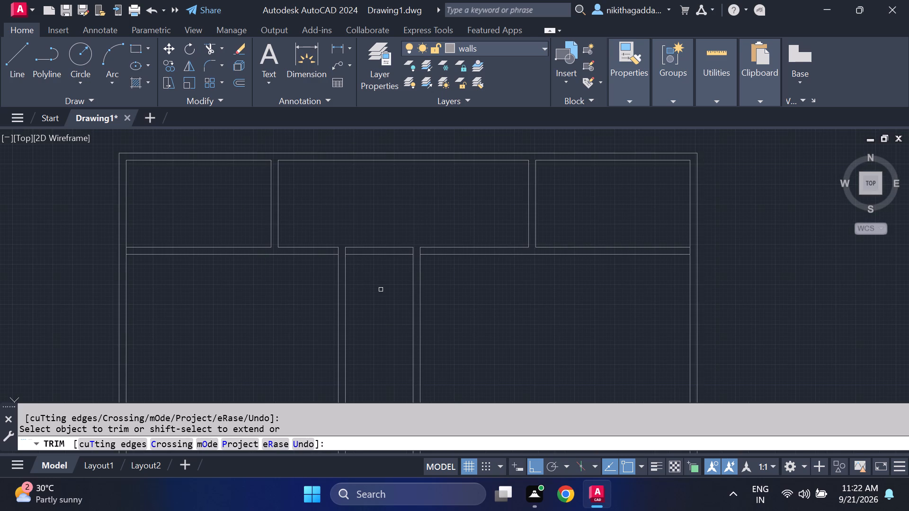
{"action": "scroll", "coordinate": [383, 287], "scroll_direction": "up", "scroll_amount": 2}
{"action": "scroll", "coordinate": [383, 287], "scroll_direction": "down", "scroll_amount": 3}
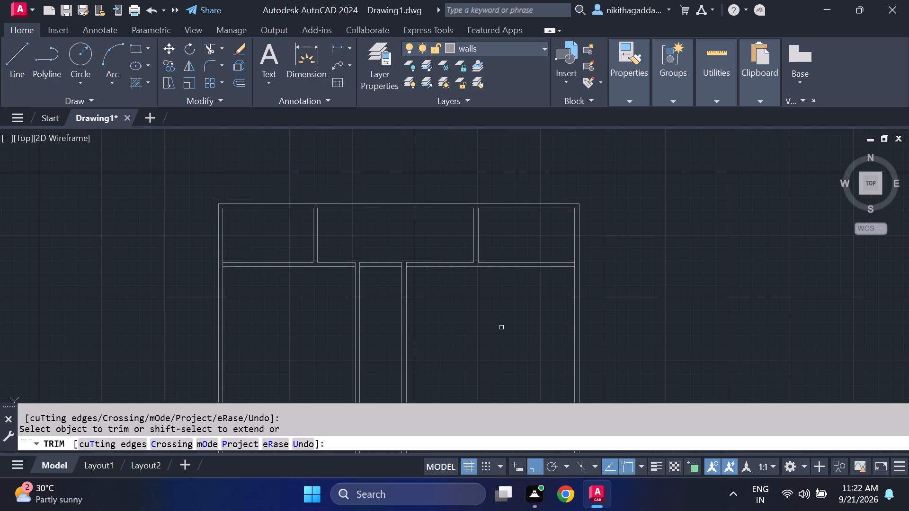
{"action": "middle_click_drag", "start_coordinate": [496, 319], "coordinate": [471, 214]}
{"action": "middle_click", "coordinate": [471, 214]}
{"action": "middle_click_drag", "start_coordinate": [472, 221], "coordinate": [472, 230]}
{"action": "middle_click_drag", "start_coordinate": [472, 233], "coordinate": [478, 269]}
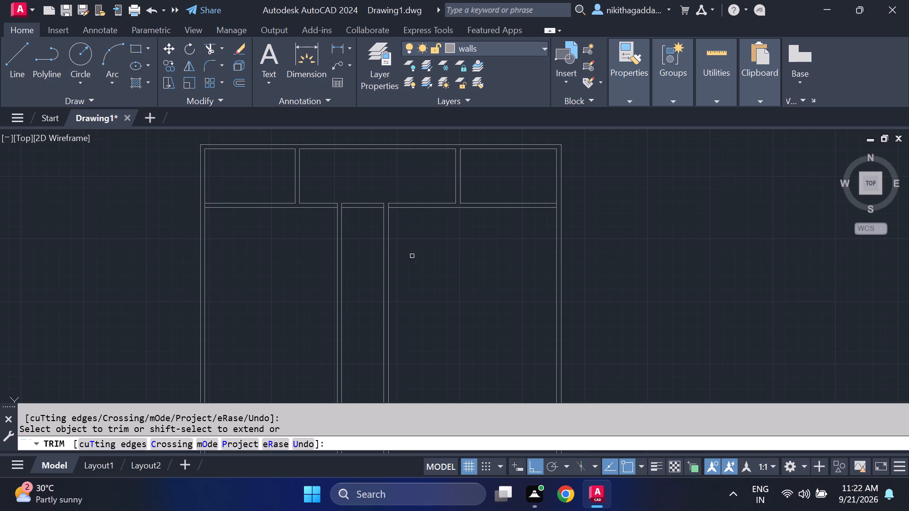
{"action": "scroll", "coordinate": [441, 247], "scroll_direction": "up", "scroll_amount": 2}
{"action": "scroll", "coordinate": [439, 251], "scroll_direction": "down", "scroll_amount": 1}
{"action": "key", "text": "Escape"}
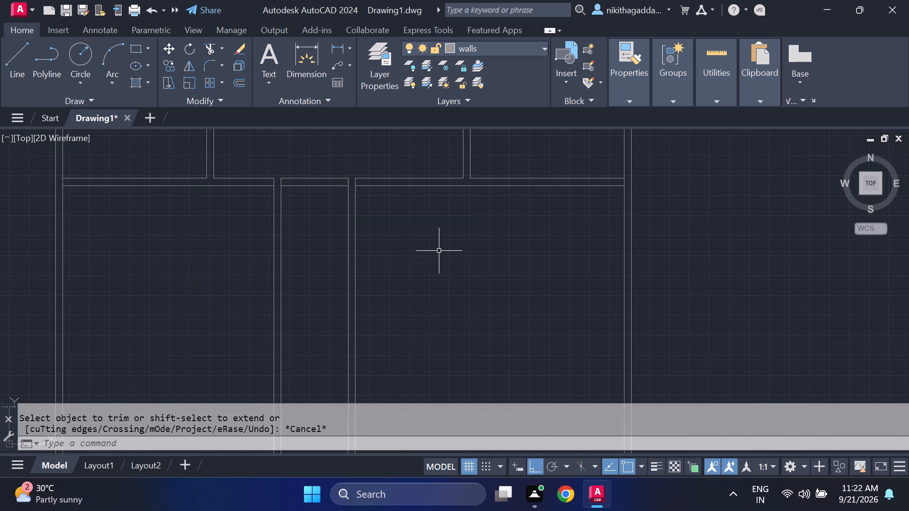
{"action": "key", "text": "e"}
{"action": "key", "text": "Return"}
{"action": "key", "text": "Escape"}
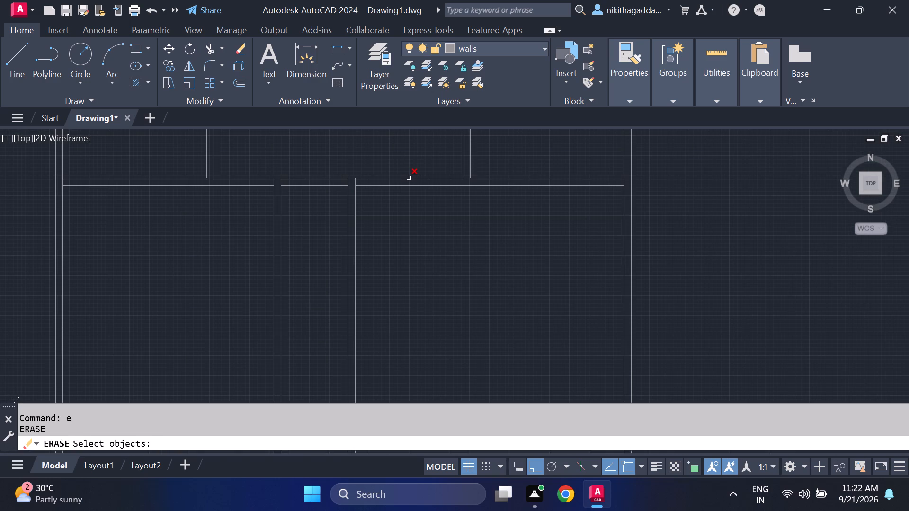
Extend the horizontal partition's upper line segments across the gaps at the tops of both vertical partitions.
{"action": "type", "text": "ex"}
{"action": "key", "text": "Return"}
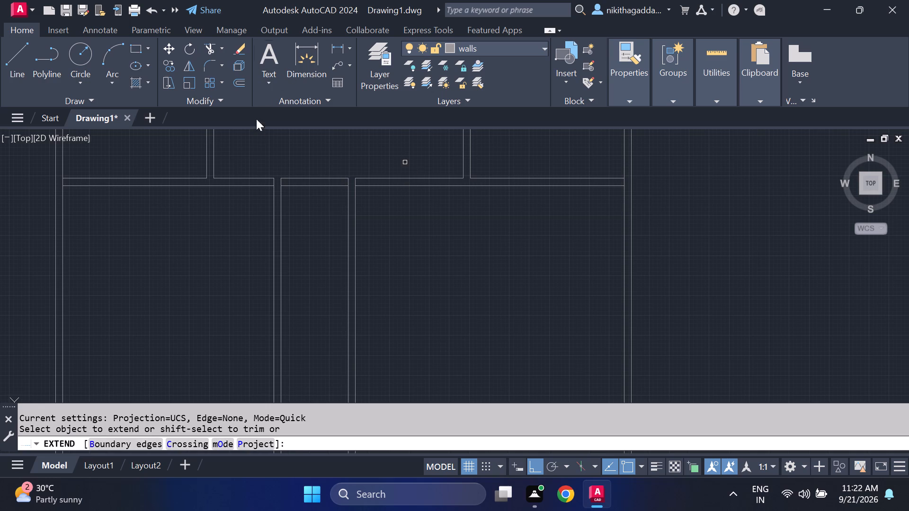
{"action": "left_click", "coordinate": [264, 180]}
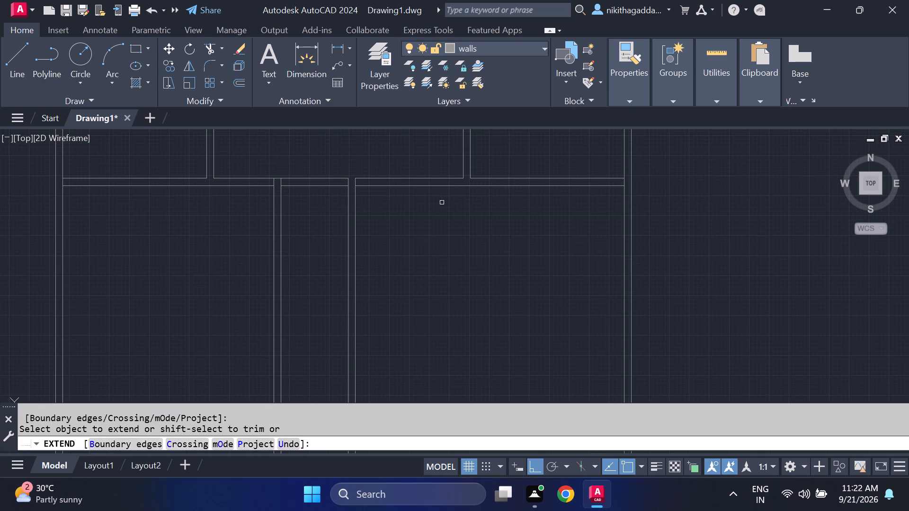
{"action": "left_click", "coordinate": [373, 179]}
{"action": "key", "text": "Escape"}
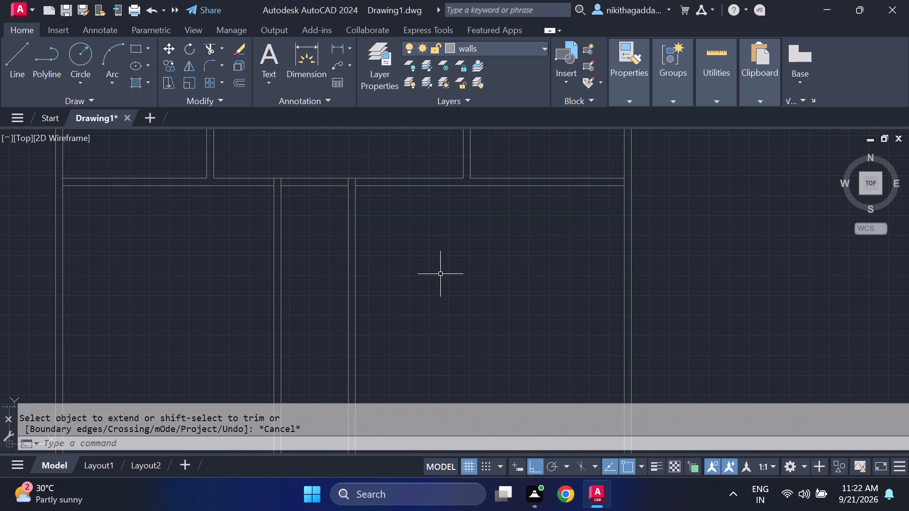
Offset the horizontal partition's lower line in the left room 14' downward.
{"action": "scroll", "coordinate": [443, 287], "scroll_direction": "down", "scroll_amount": 3}
{"action": "scroll", "coordinate": [380, 315], "scroll_direction": "up", "scroll_amount": 2}
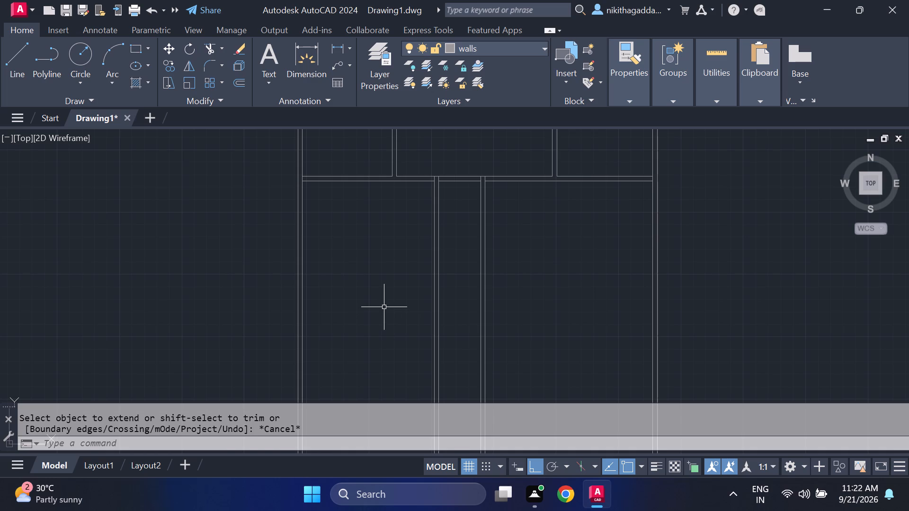
{"action": "type", "text": "of"}
{"action": "key", "text": "Return"}
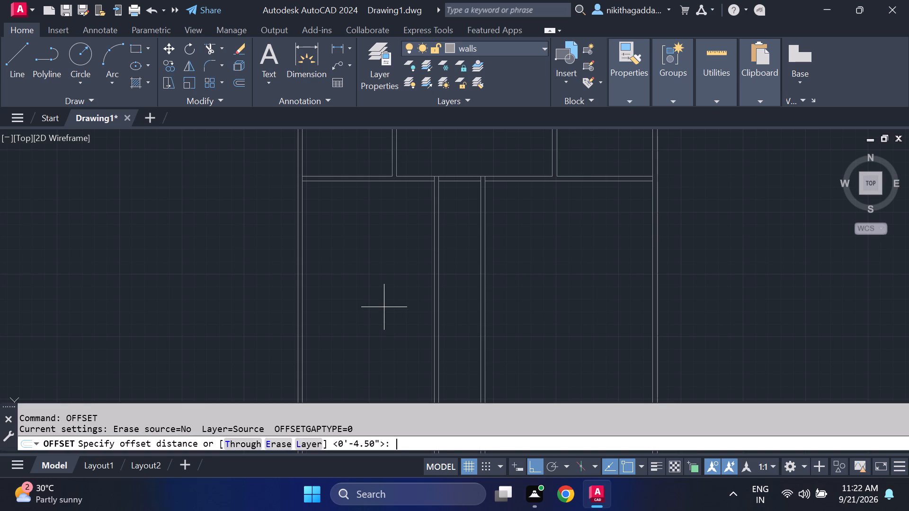
{"action": "type", "text": "14'"}
{"action": "key", "text": "Return"}
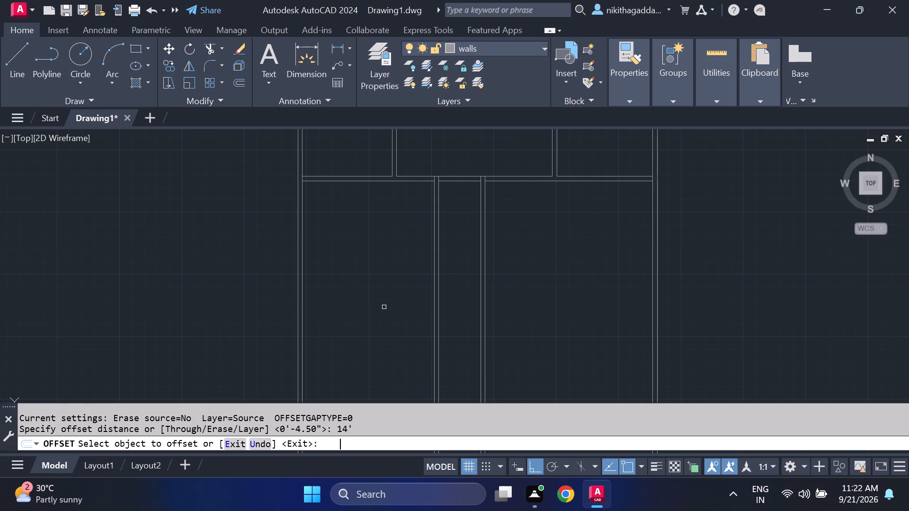
{"action": "left_click", "coordinate": [354, 182]}
{"action": "left_click", "coordinate": [357, 339]}
{"action": "key", "text": "Escape"}
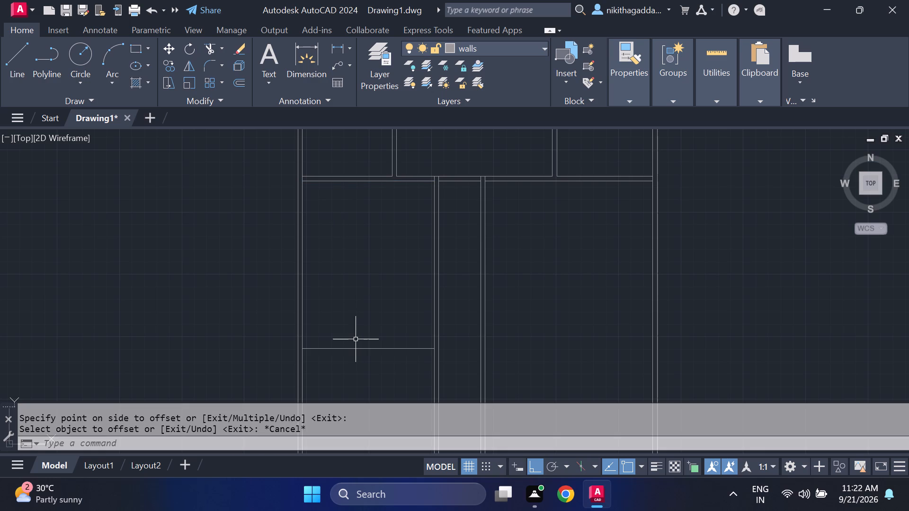
Offset the left room's new horizontal line 4.5" downward to give the partition its thickness.
{"action": "type", "text": "of"}
{"action": "key", "text": "Return"}
{"action": "type", "text": "4.5"}
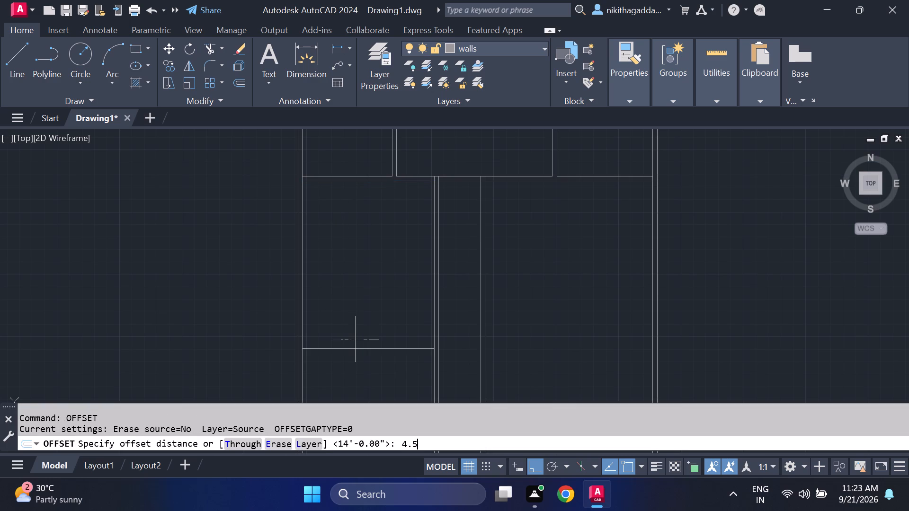
{"action": "key", "text": "shift+quotedbl"}
{"action": "key", "text": "Return"}
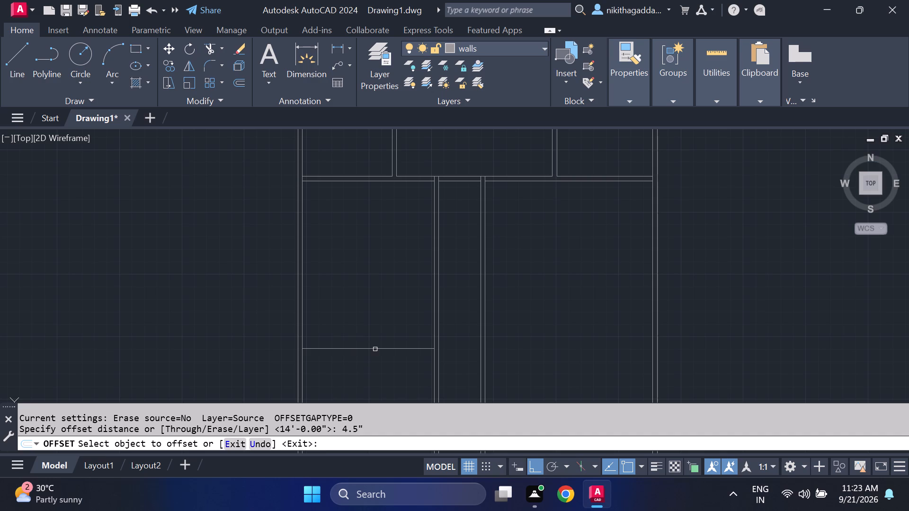
{"action": "left_click", "coordinate": [375, 349]}
{"action": "left_click", "coordinate": [364, 375]}
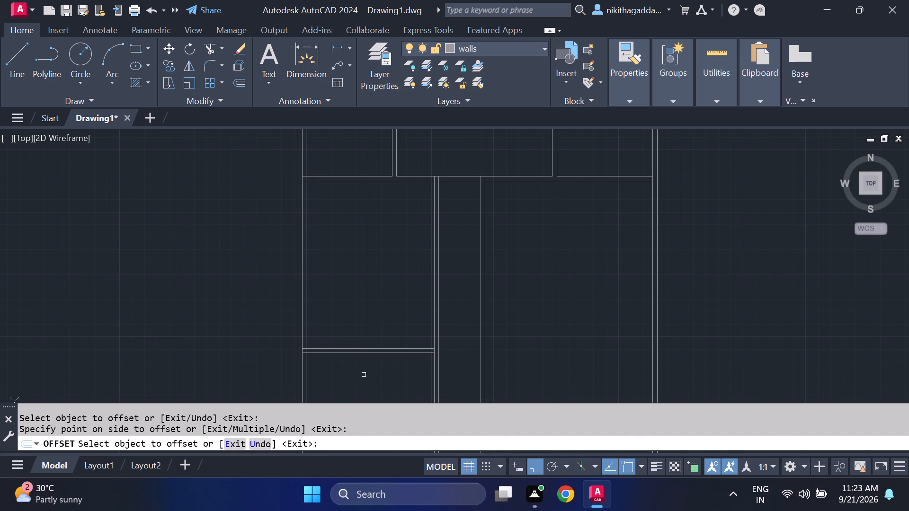
{"action": "key", "text": "Escape"}
Offset the left outer wall's inner line 5'6" towards the first vertical partition.
{"action": "middle_click_drag", "start_coordinate": [364, 375], "coordinate": [360, 371]}
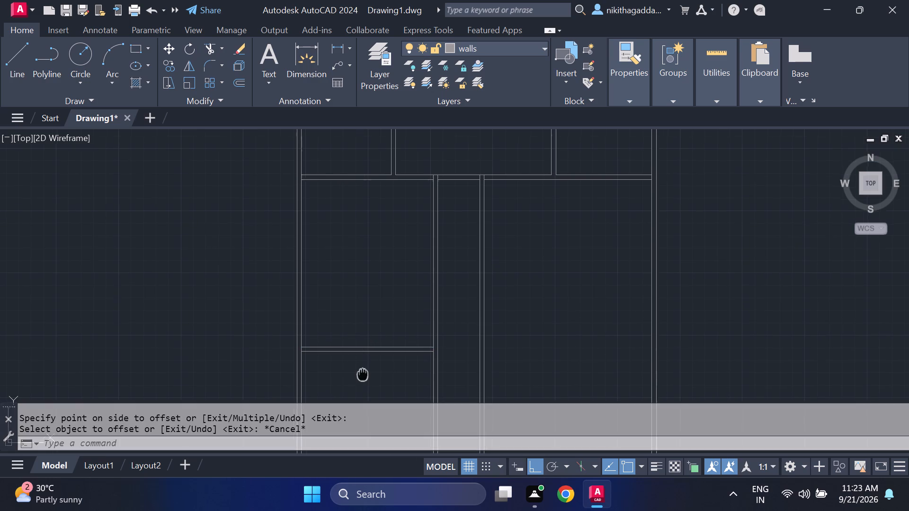
{"action": "middle_click_drag", "start_coordinate": [360, 371], "coordinate": [349, 313]}
{"action": "scroll", "coordinate": [359, 335], "scroll_direction": "up", "scroll_amount": 1}
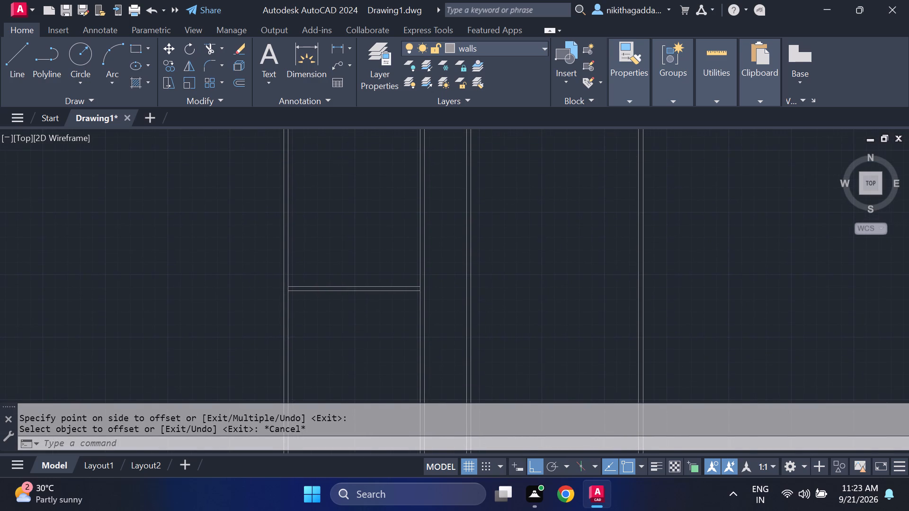
{"action": "key", "text": "Escape"}
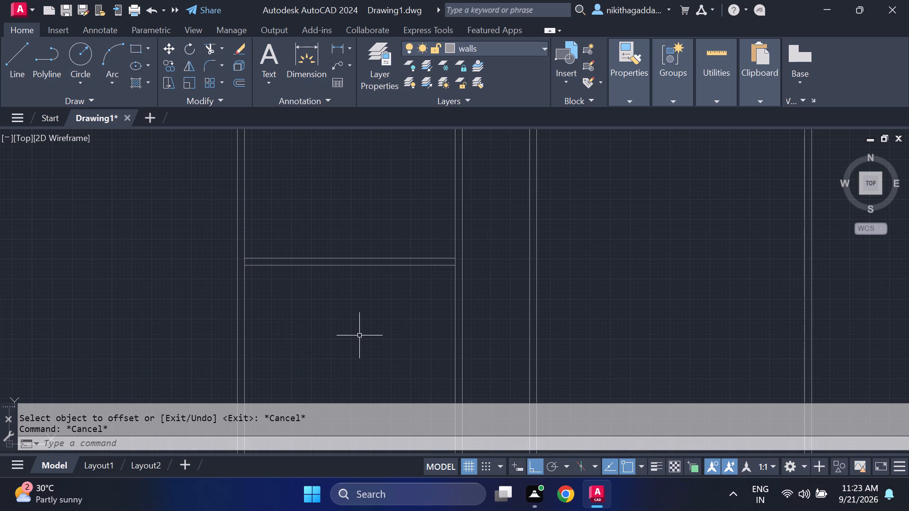
{"action": "type", "text": "of"}
{"action": "key", "text": "Return"}
{"action": "key", "text": "5"}
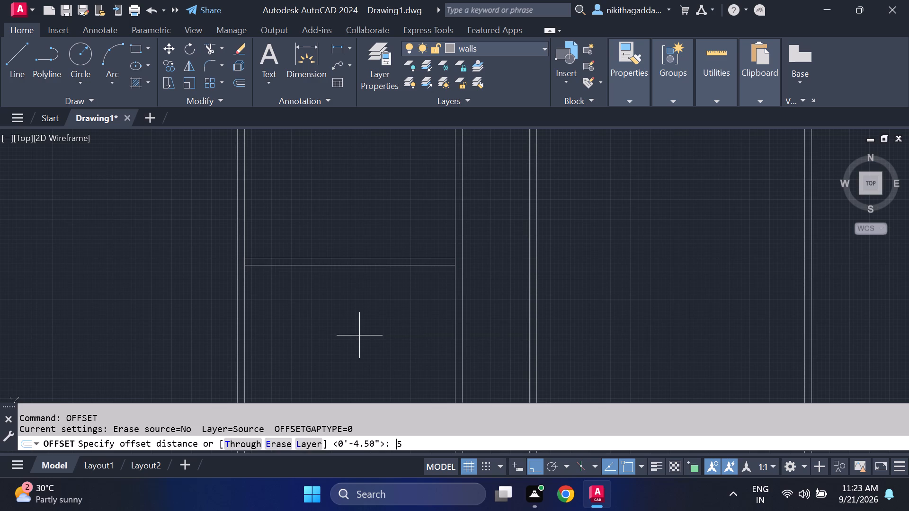
{"action": "key", "text": "apostrophe"}
{"action": "key", "text": "6"}
{"action": "key", "text": "shift+quotedbl"}
{"action": "key", "text": "Return"}
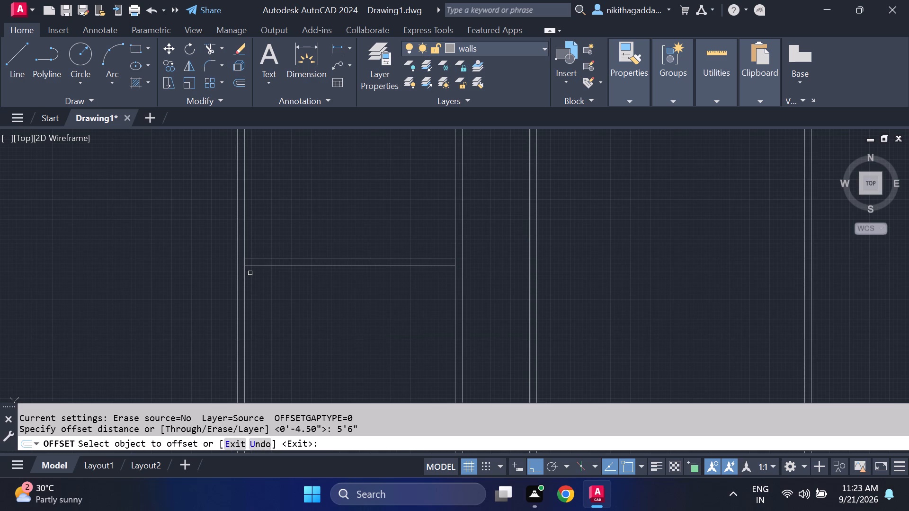
{"action": "left_click", "coordinate": [246, 333]}
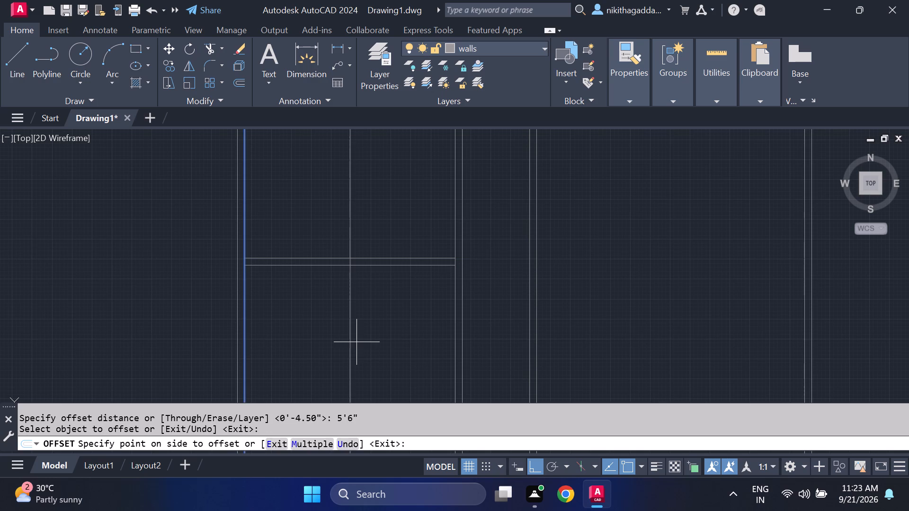
{"action": "left_click", "coordinate": [359, 341]}
{"action": "key", "text": "Escape"}
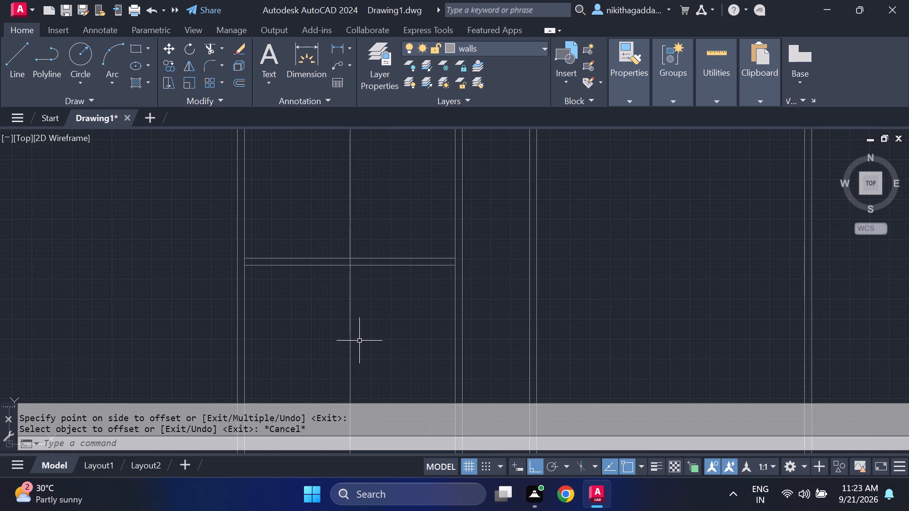
Offset the new vertical line in the left room 4.5" towards the first vertical partition to give it wall thickness.
{"action": "type", "text": "of"}
{"action": "key", "text": "Return"}
{"action": "type", "text": "4.5\""}
{"action": "key", "text": "Return"}
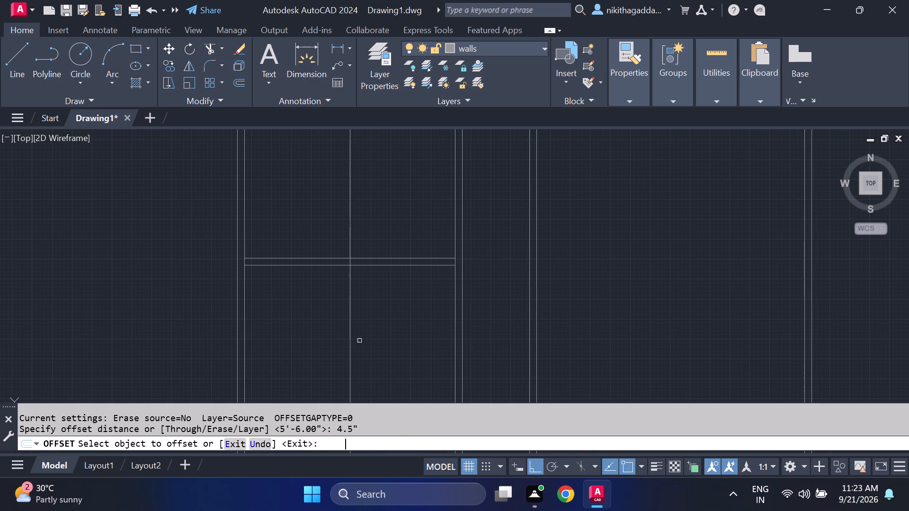
{"action": "left_click", "coordinate": [349, 319]}
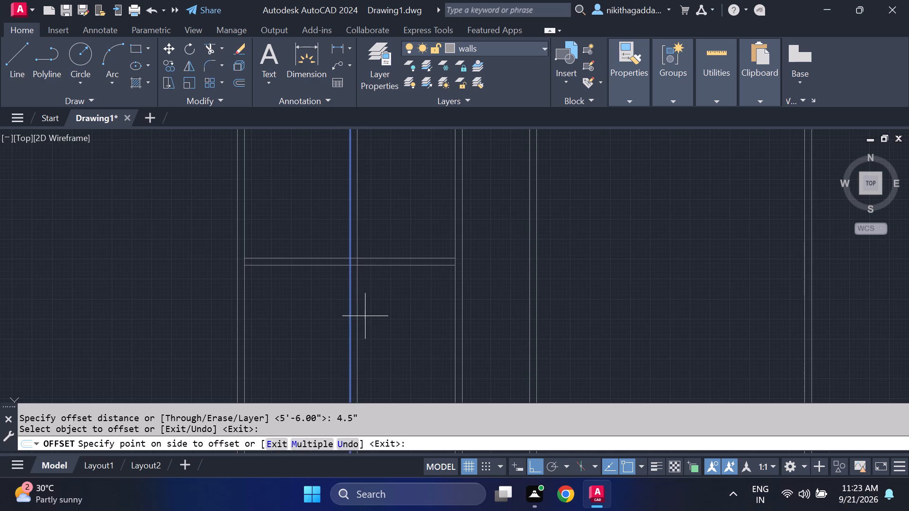
{"action": "left_click", "coordinate": [365, 316]}
{"action": "key", "text": "Escape"}
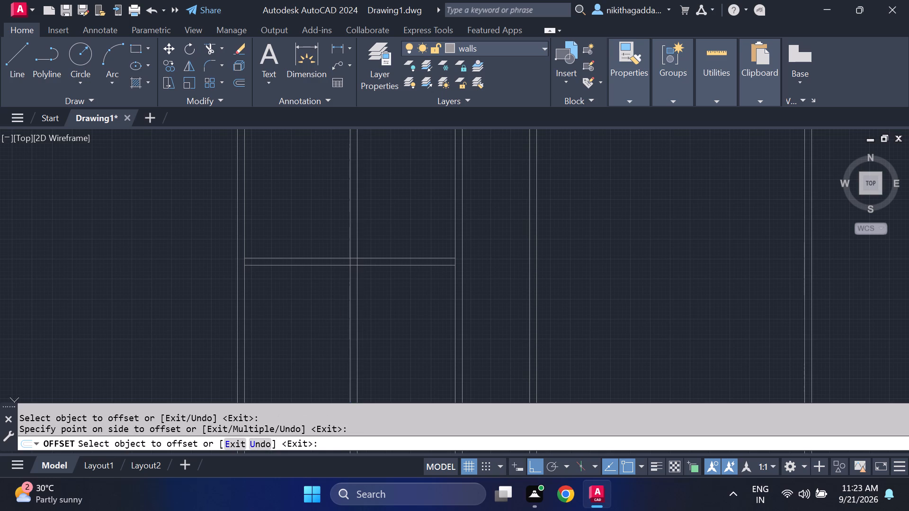
Offset the lower line of the left room's bottom horizontal partition 3'6" downward.
{"action": "key", "text": "p"}
{"action": "key", "text": "BackSpace"}
{"action": "type", "text": "of"}
{"action": "key", "text": "Return"}
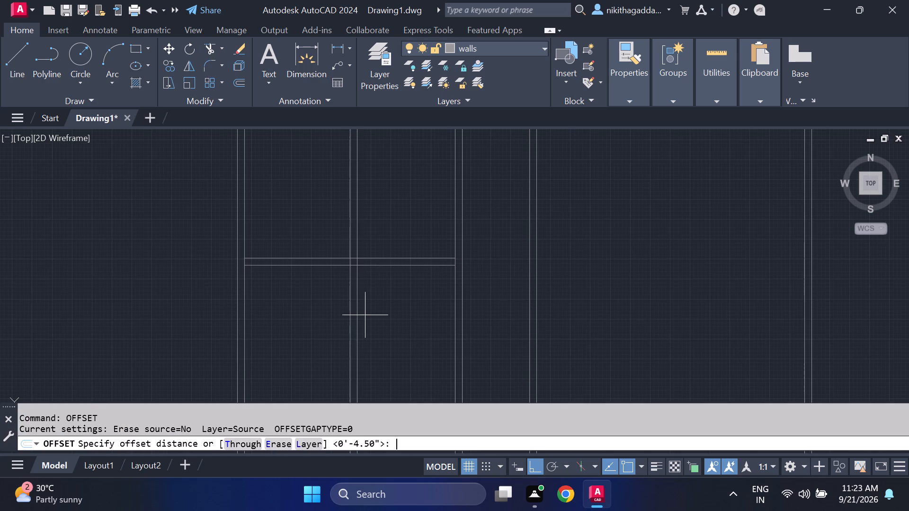
{"action": "type", "text": "3'6"}
{"action": "key", "text": "shift+quotedbl"}
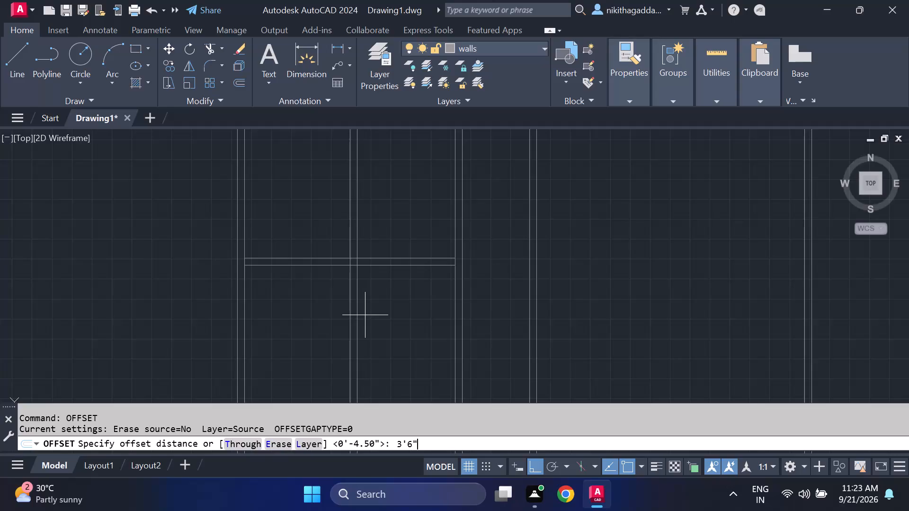
{"action": "key", "text": "Return"}
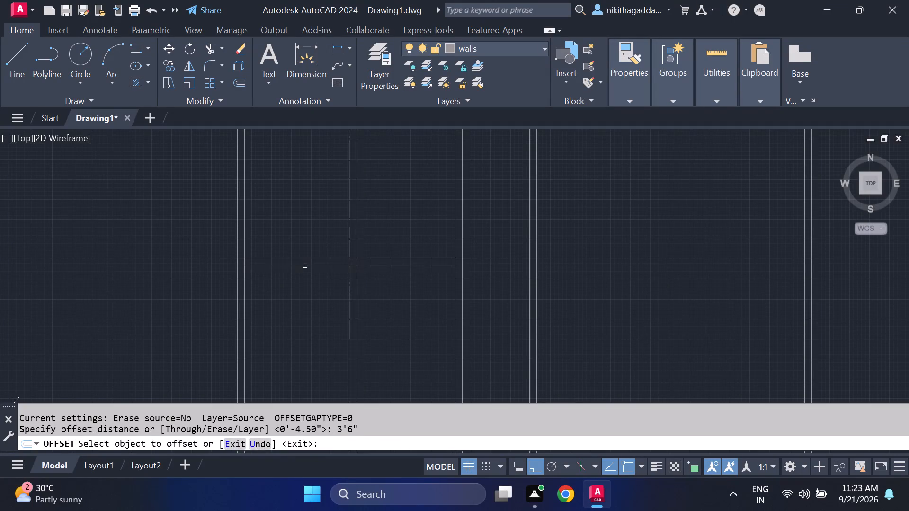
{"action": "left_click", "coordinate": [305, 265]}
{"action": "left_click", "coordinate": [290, 354]}
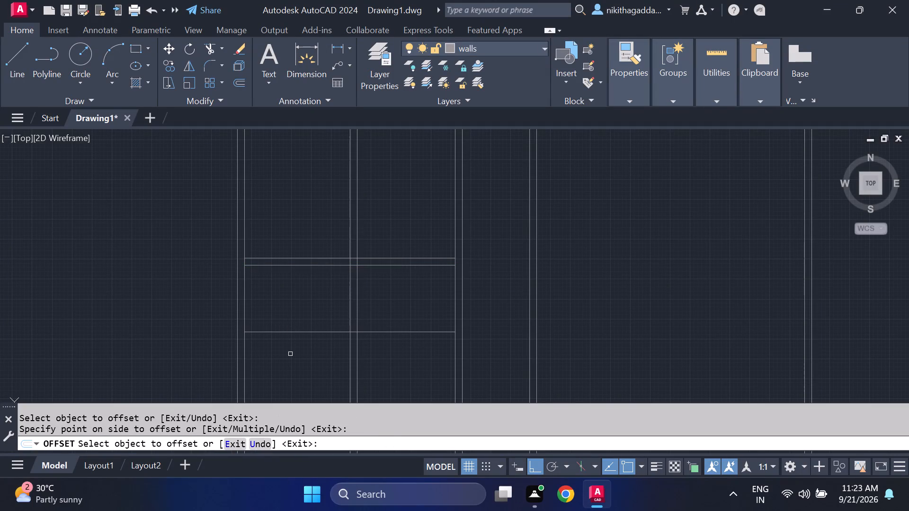
{"action": "key", "text": "Escape"}
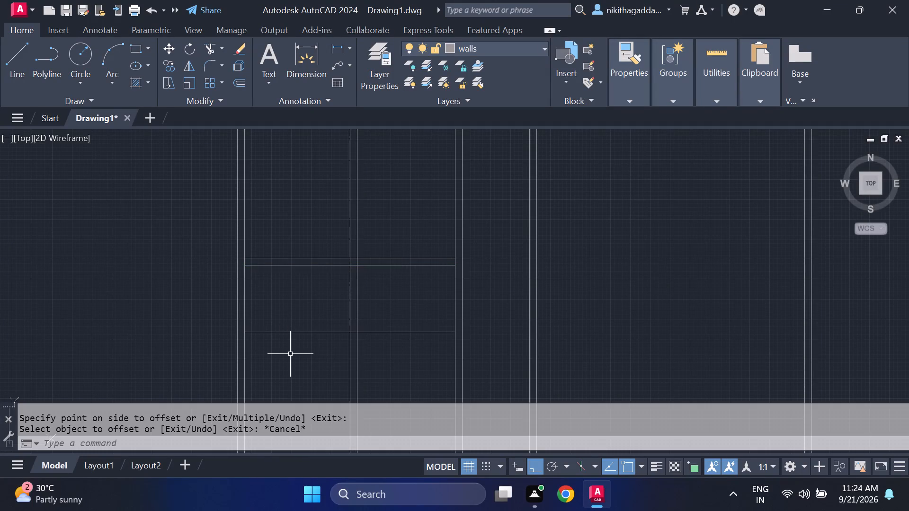
Offset the newest horizontal line 4.5" downward to give the lower partition its thickness.
{"action": "type", "text": "of"}
{"action": "key", "text": "Return"}
{"action": "key", "text": "4"}
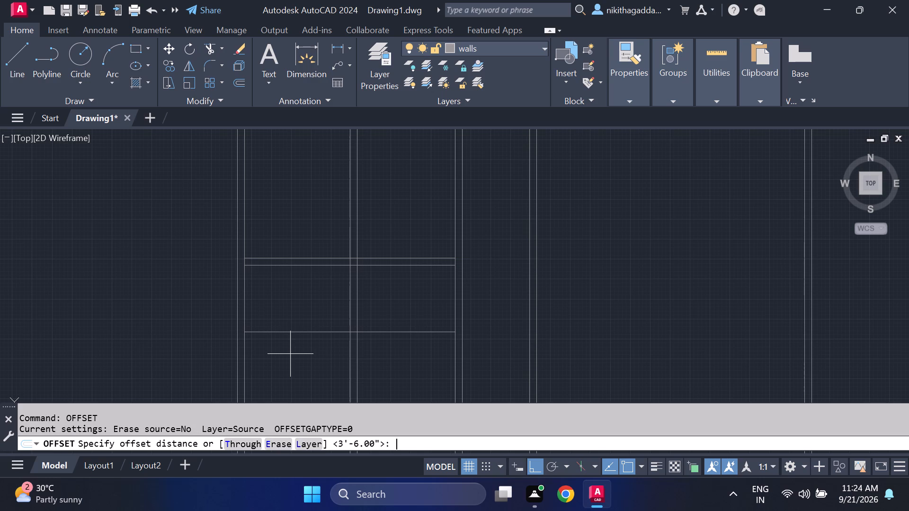
{"action": "type", "text": ".5"}
{"action": "key", "text": "shift+quotedbl"}
{"action": "key", "text": "Return"}
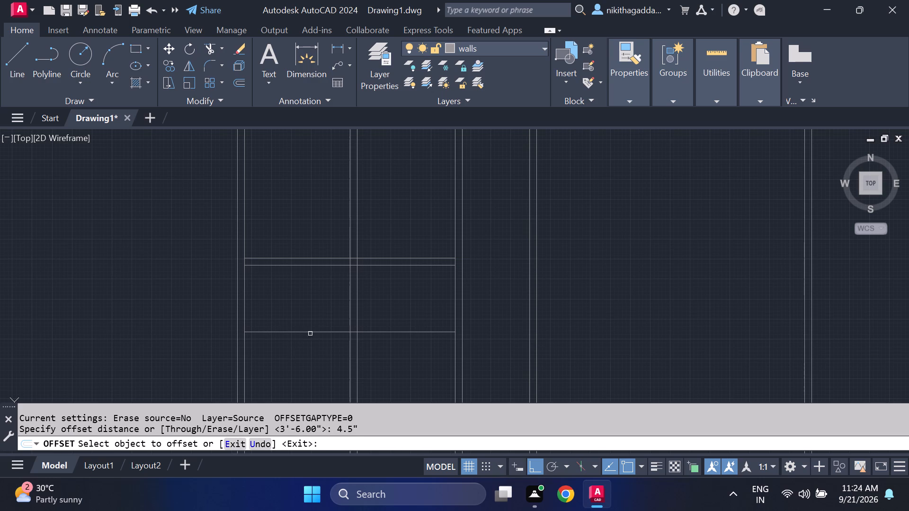
{"action": "left_click", "coordinate": [311, 333]}
{"action": "left_click", "coordinate": [310, 362]}
{"action": "key", "text": "Escape"}
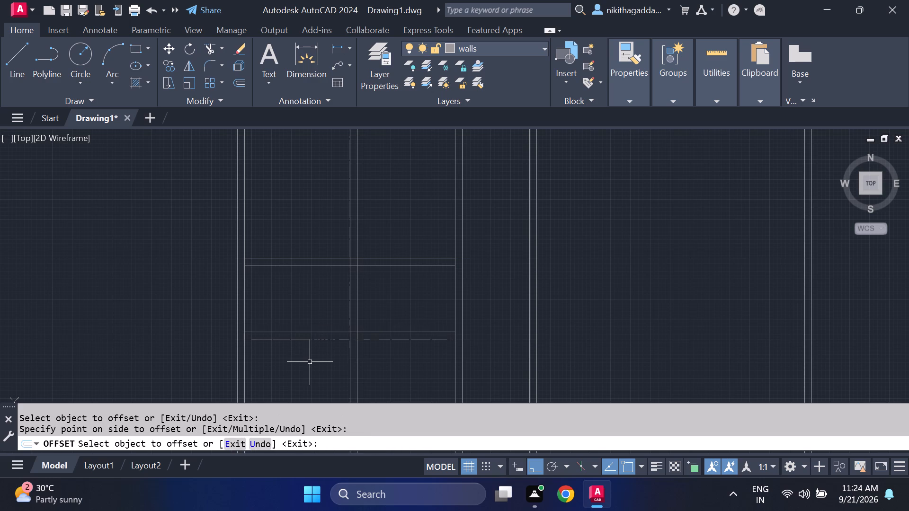
Trim the lower horizontal partition and the new vertical partition where they run past their shared corner below the left room.
{"action": "type", "text": "tr"}
{"action": "key", "text": "Return"}
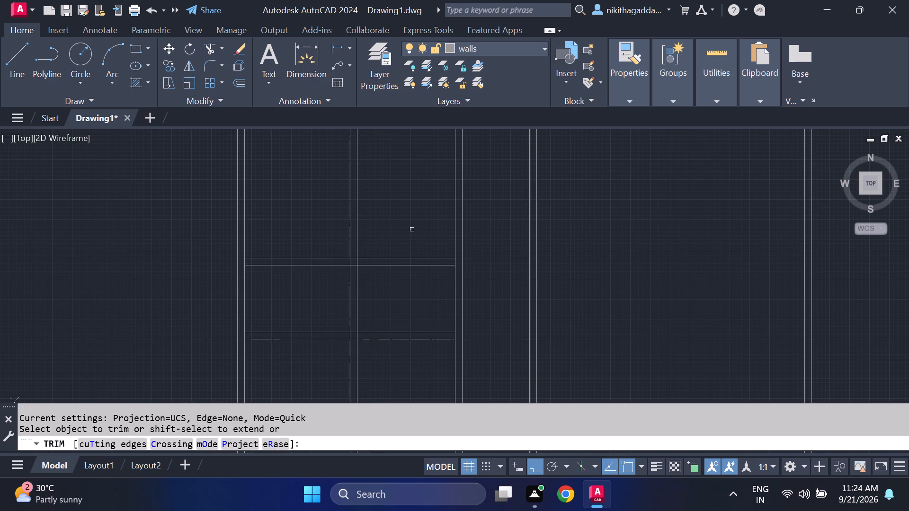
{"action": "left_click_drag", "start_coordinate": [422, 301], "coordinate": [415, 357]}
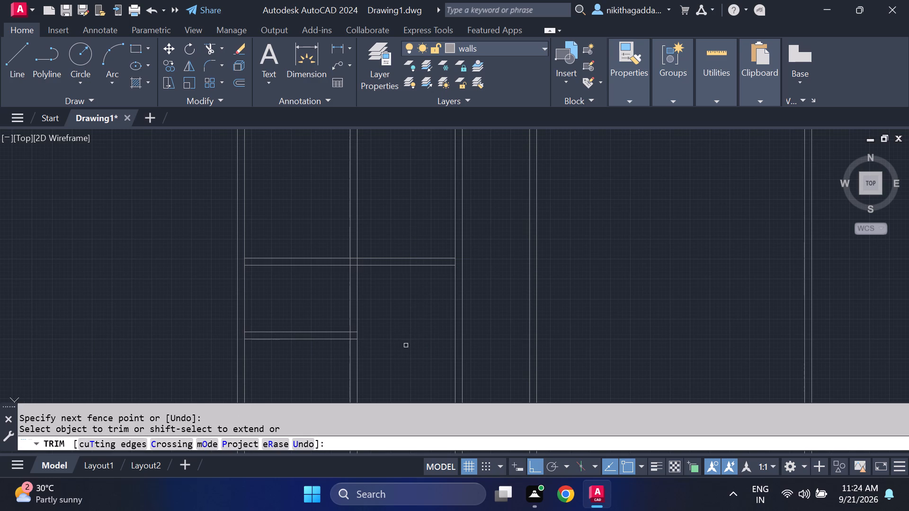
{"action": "scroll", "coordinate": [344, 350], "scroll_direction": "up", "scroll_amount": 2}
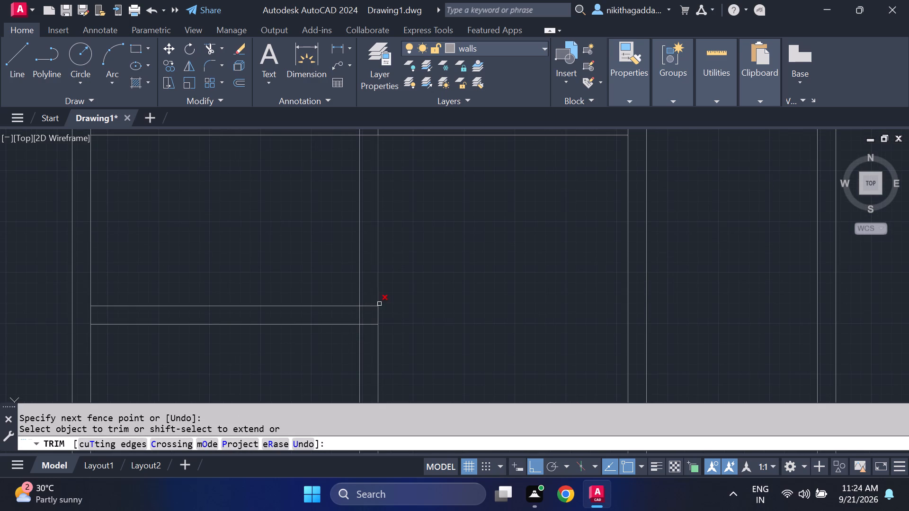
{"action": "left_click_drag", "start_coordinate": [396, 350], "coordinate": [326, 364]}
{"action": "scroll", "coordinate": [395, 322], "scroll_direction": "down", "scroll_amount": 3}
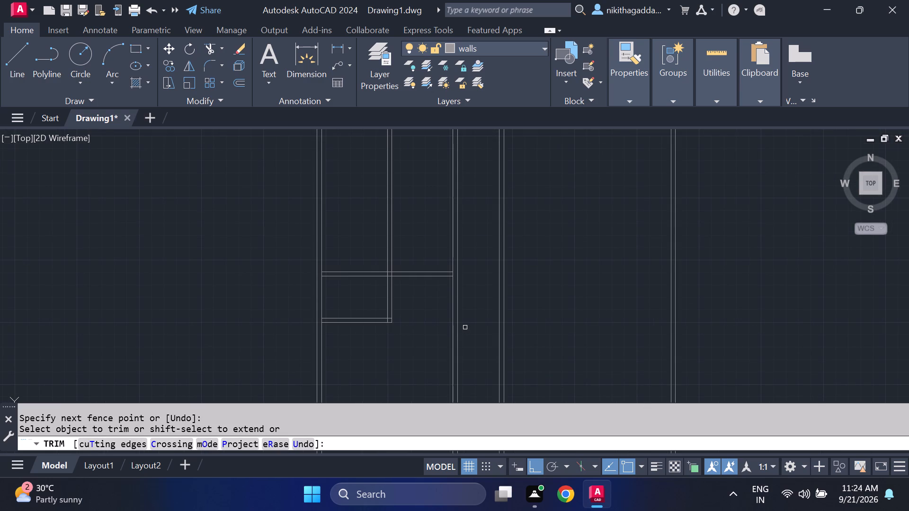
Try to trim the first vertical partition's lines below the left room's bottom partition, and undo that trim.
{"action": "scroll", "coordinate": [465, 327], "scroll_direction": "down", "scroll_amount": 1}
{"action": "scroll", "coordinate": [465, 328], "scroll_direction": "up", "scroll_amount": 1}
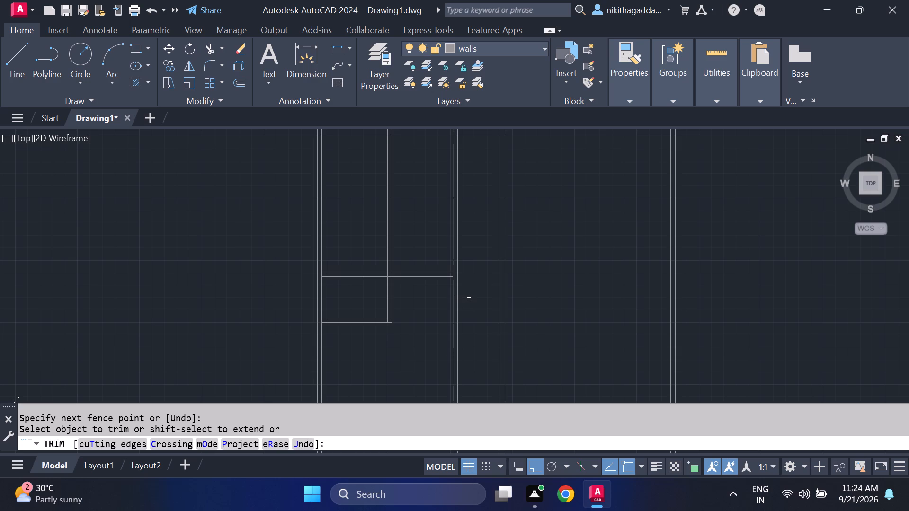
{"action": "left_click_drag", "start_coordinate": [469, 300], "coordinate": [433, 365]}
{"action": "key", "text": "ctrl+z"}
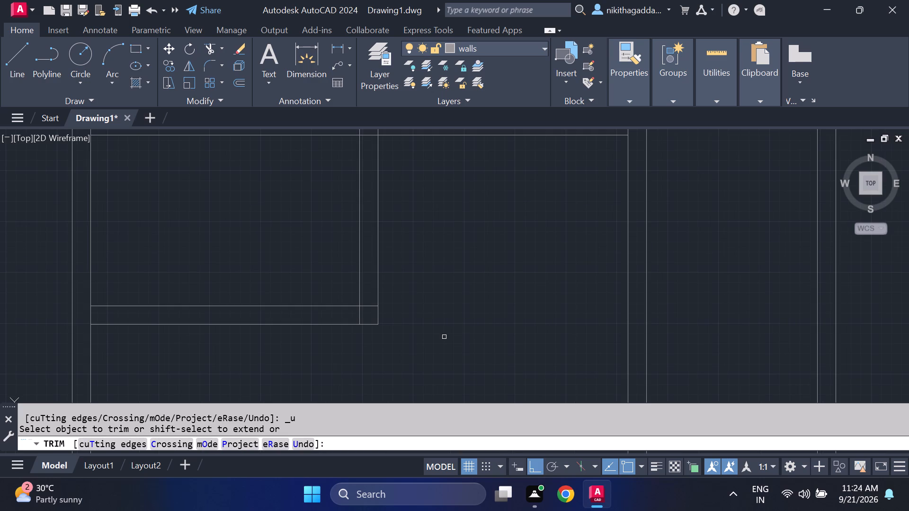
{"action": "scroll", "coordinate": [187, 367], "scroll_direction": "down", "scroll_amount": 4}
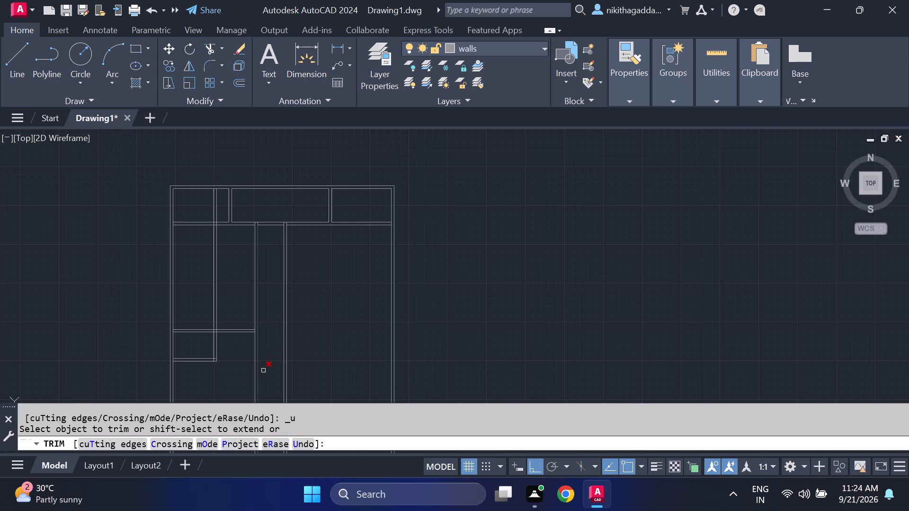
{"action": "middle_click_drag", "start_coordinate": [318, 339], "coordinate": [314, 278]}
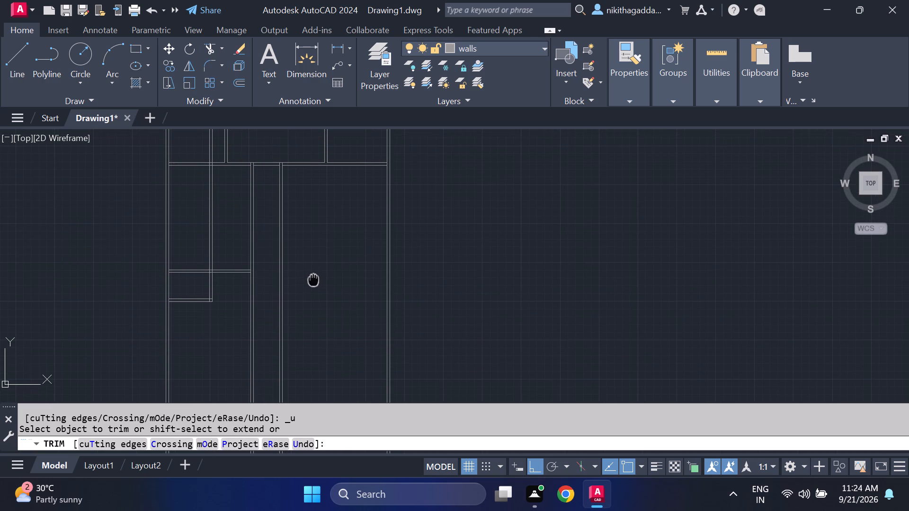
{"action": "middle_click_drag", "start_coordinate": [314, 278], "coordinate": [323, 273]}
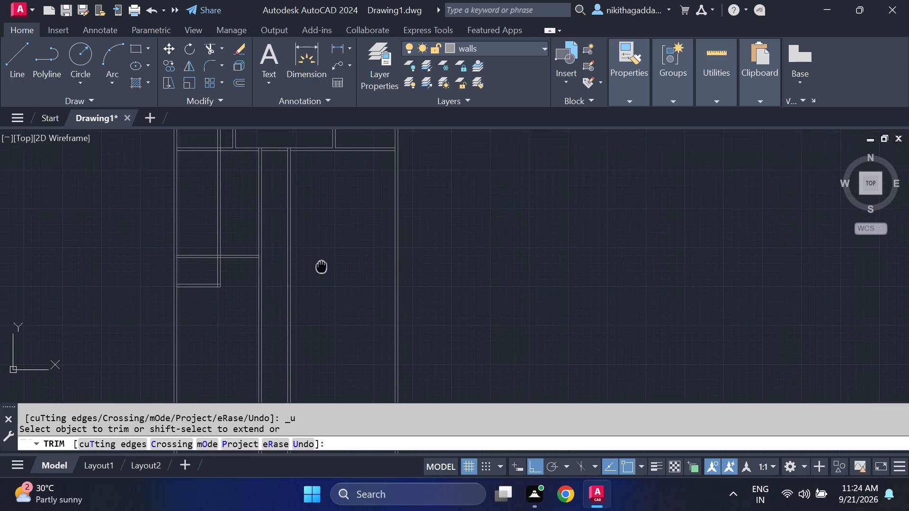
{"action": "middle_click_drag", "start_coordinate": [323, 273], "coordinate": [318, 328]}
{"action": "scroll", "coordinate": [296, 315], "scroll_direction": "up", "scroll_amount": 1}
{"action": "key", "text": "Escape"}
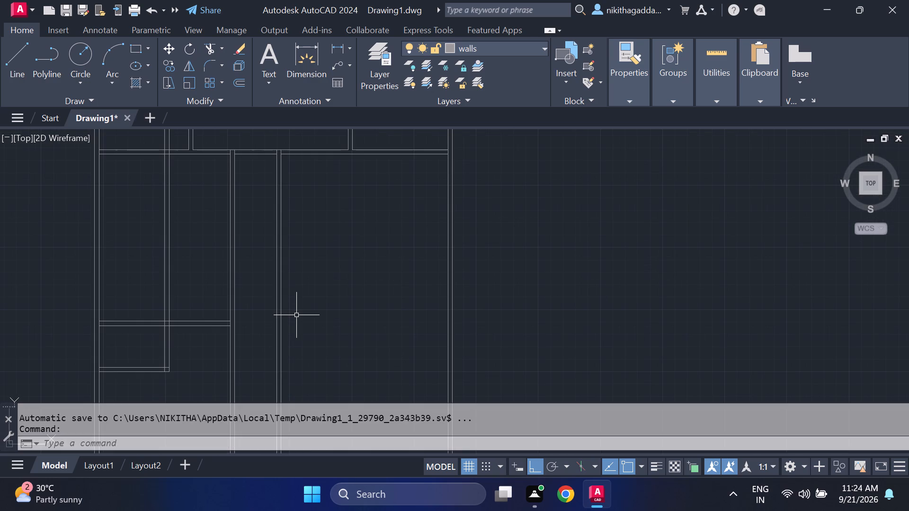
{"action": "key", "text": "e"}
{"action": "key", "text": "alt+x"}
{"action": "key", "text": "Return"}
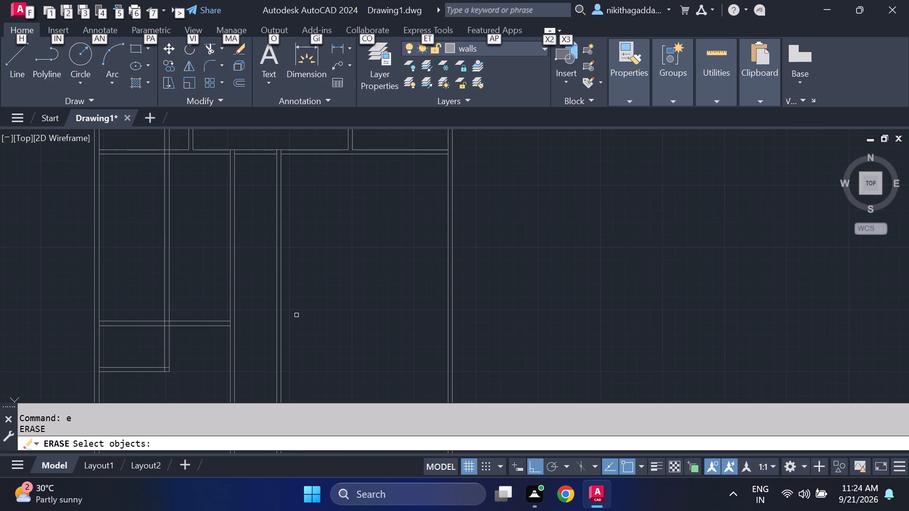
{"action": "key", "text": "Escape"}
Extend both lines of the left room's bottom partition to the far line of the first vertical partition.
{"action": "type", "text": "ex"}
{"action": "key", "text": "Return"}
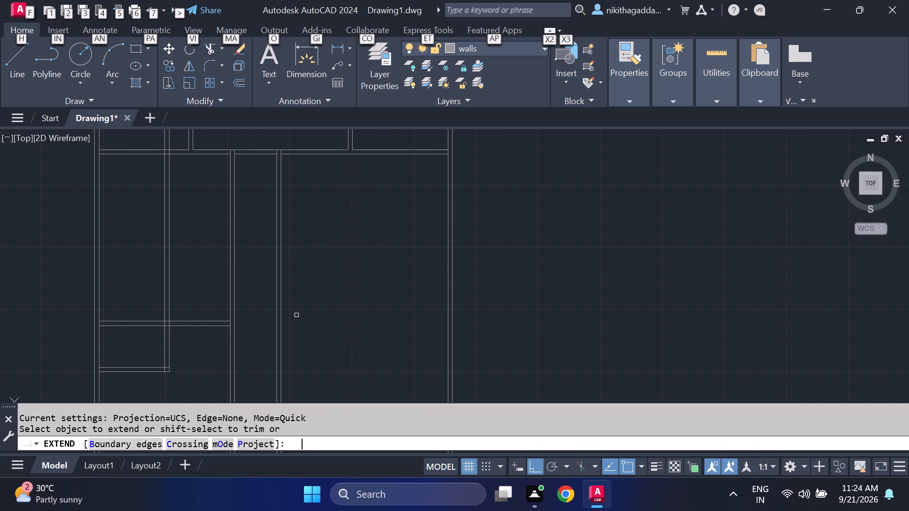
{"action": "left_click", "coordinate": [219, 319]}
{"action": "left_click", "coordinate": [222, 326]}
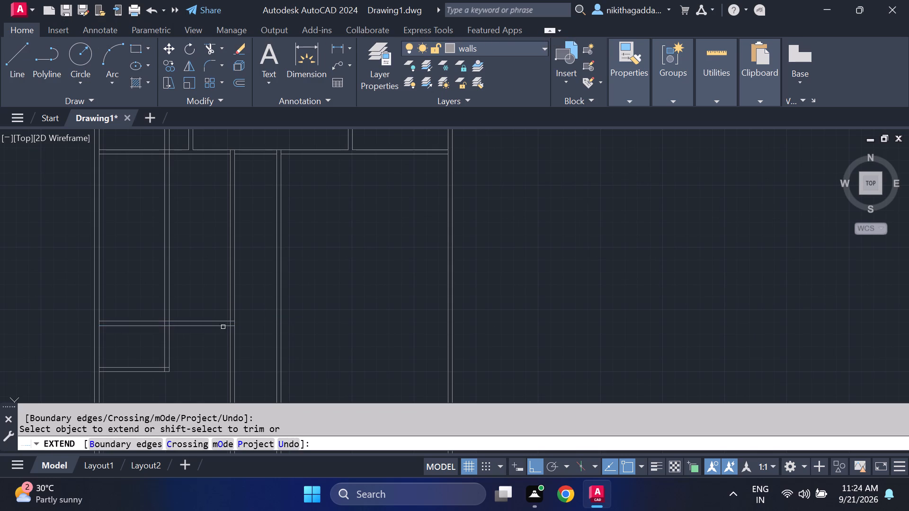
{"action": "key", "text": "Escape"}
Trim both lines of the first vertical partition below the left room's bottom partition.
{"action": "type", "text": "tr"}
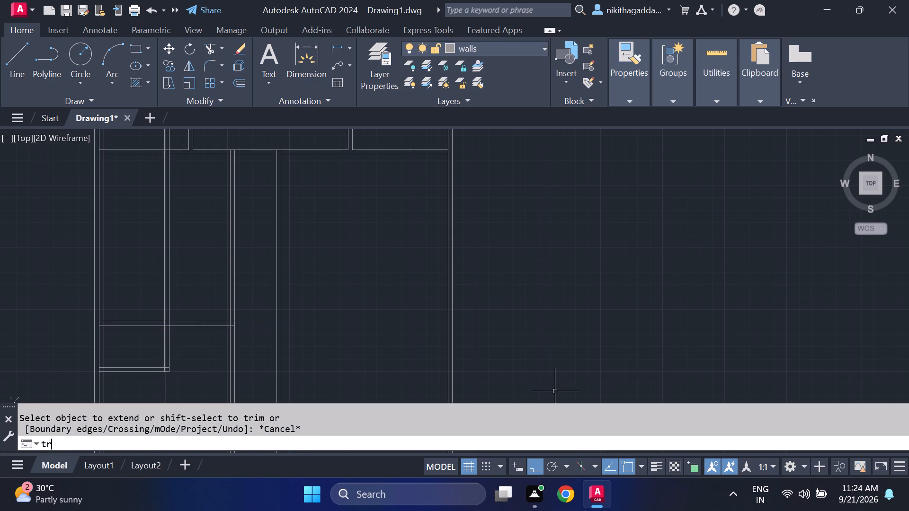
{"action": "key", "text": "Return"}
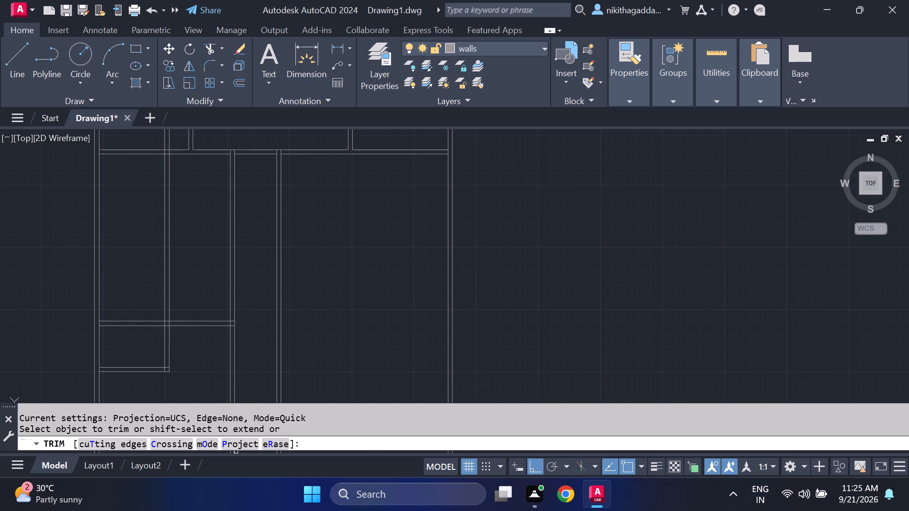
{"action": "left_click_drag", "start_coordinate": [246, 342], "coordinate": [220, 362]}
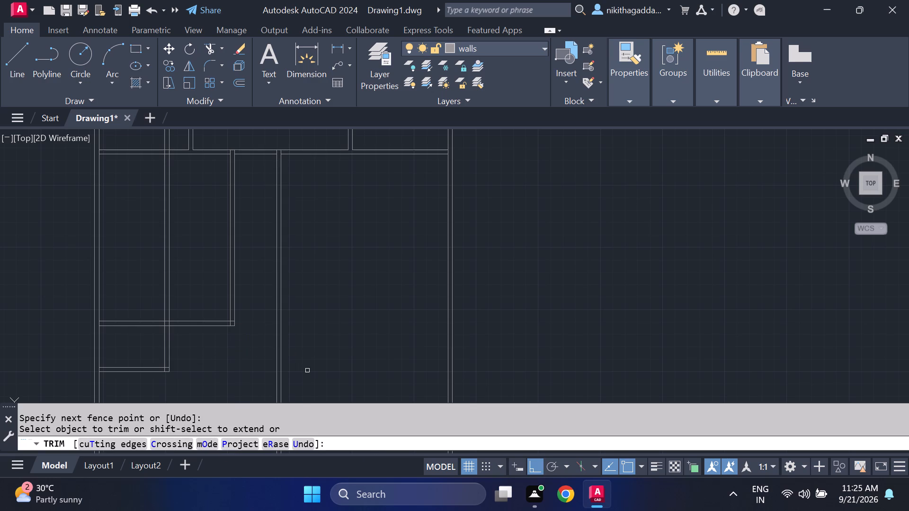
{"action": "key", "text": "Escape"}
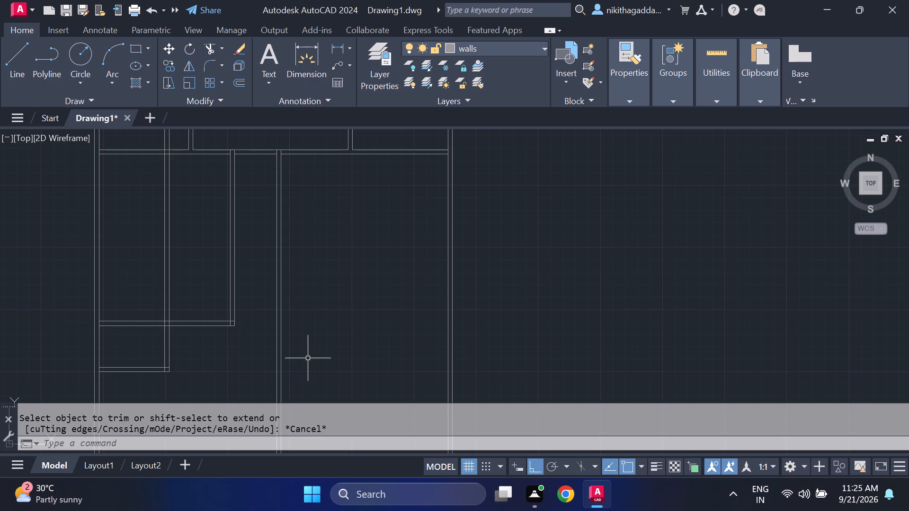
Trim both lines of the first vertical partition across the left room, between its top and bottom partitions.
{"action": "middle_click_drag", "start_coordinate": [326, 348], "coordinate": [374, 379]}
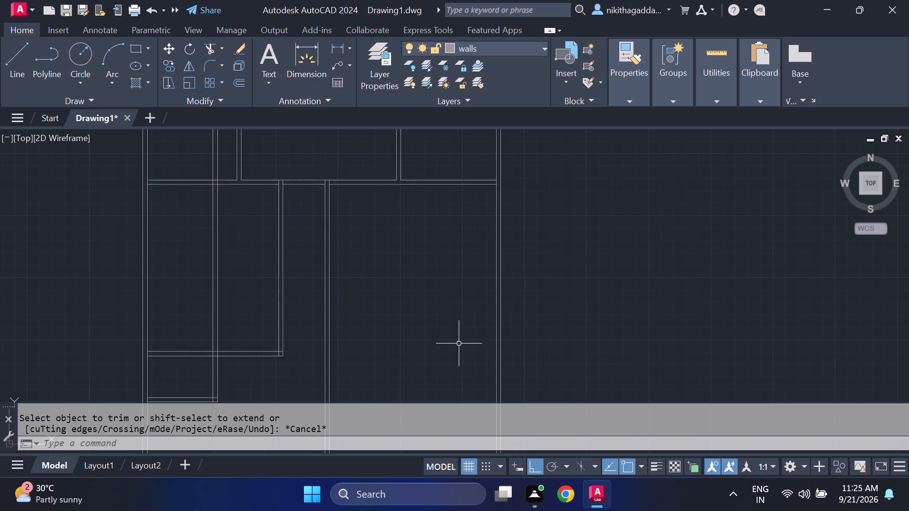
{"action": "type", "text": "tr"}
{"action": "key", "text": "Return"}
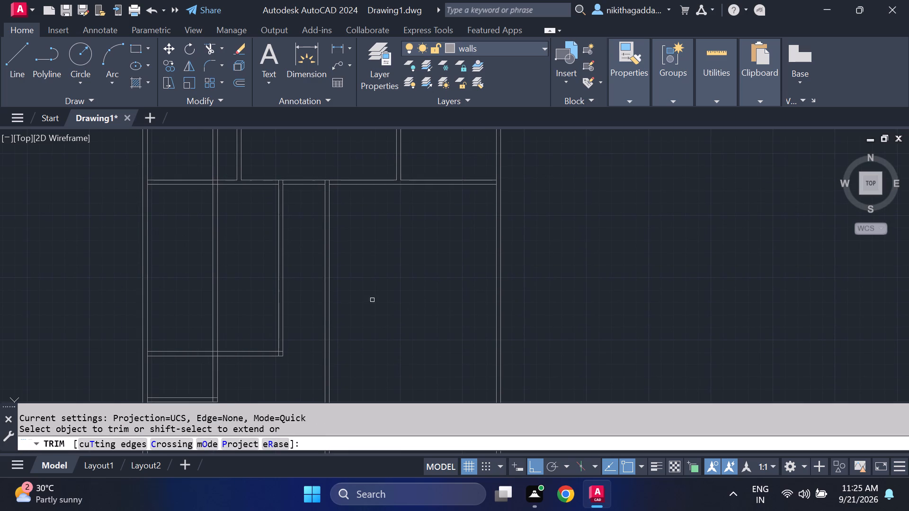
{"action": "left_click_drag", "start_coordinate": [235, 244], "coordinate": [198, 316]}
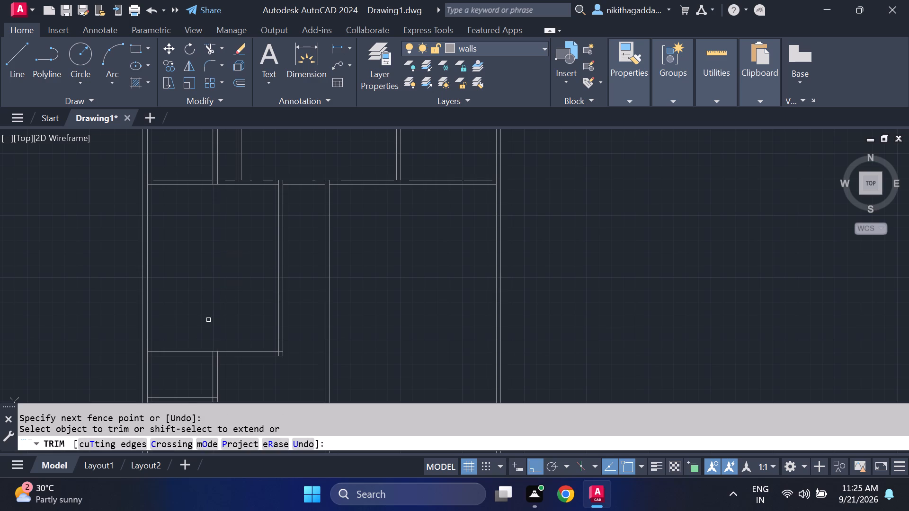
Clean up the T-junction where the small room's vertical partition meets the left room's bottom partition by trimming the overlapping lines.
{"action": "scroll", "coordinate": [213, 368], "scroll_direction": "up", "scroll_amount": 2}
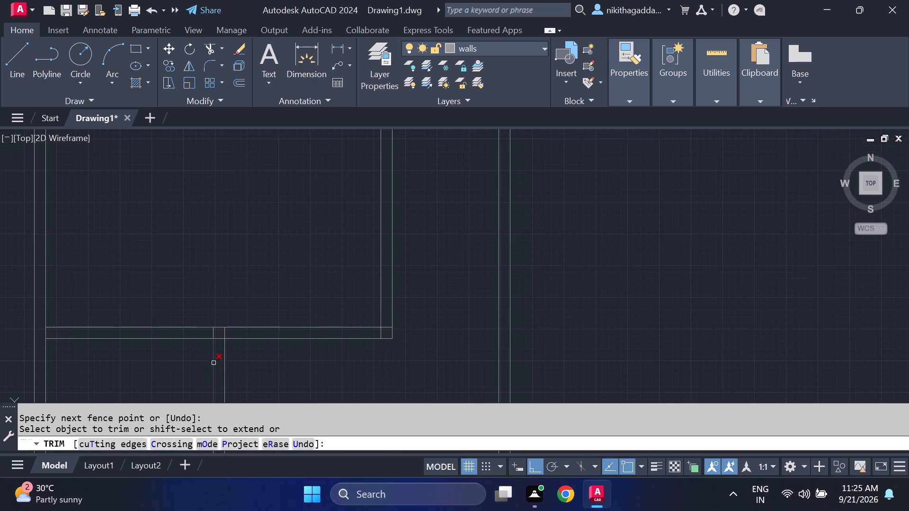
{"action": "scroll", "coordinate": [214, 352], "scroll_direction": "up", "scroll_amount": 2}
{"action": "scroll", "coordinate": [258, 289], "scroll_direction": "up", "scroll_amount": 2}
{"action": "left_click_drag", "start_coordinate": [246, 308], "coordinate": [151, 333]}
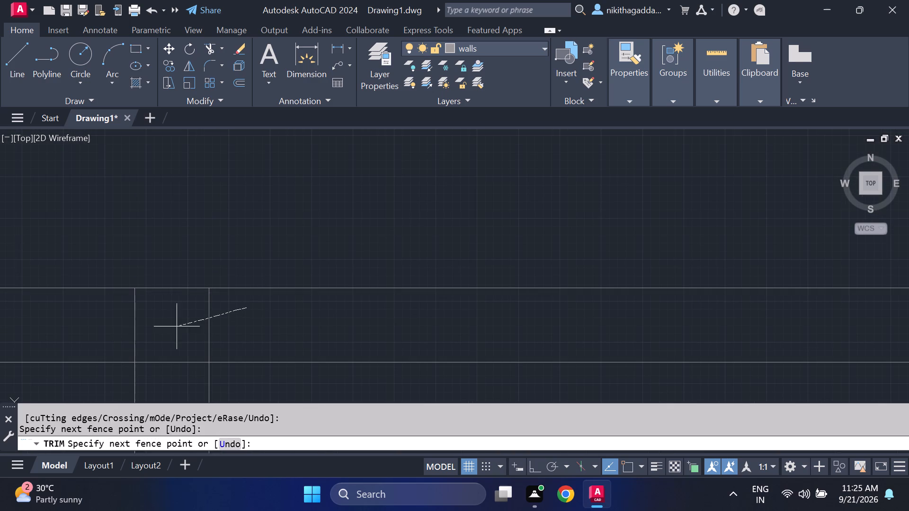
{"action": "left_click_drag", "start_coordinate": [151, 333], "coordinate": [90, 343]}
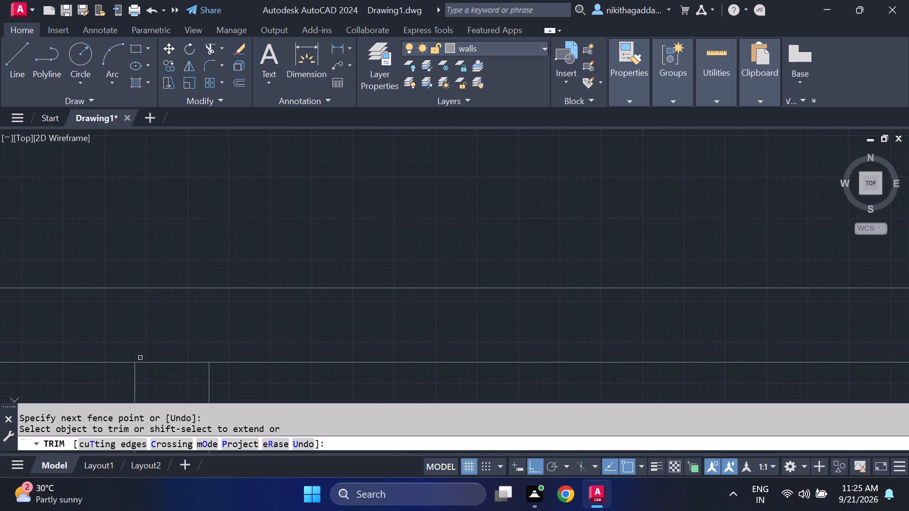
{"action": "left_click", "coordinate": [153, 363]}
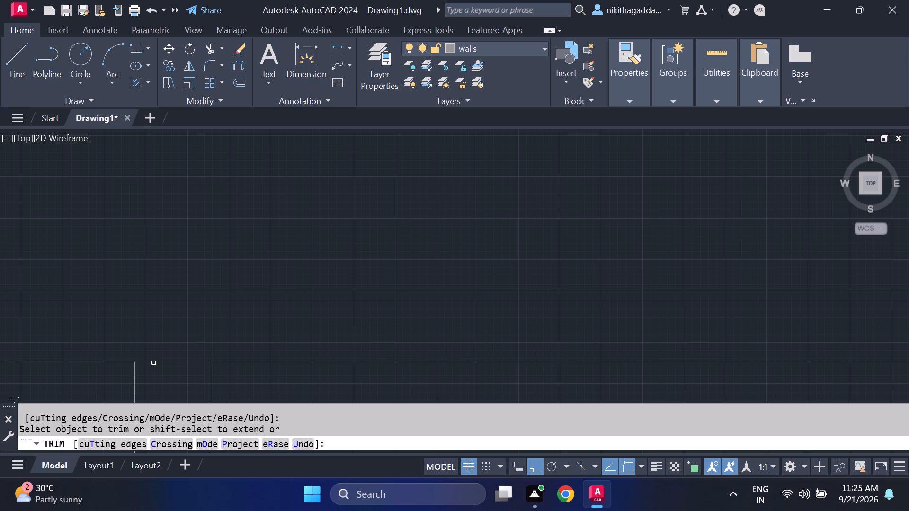
Trim the overlapping inner lines at the small room's lower corner, where its vertical and bottom partitions meet.
{"action": "scroll", "coordinate": [153, 349], "scroll_direction": "down", "scroll_amount": 3}
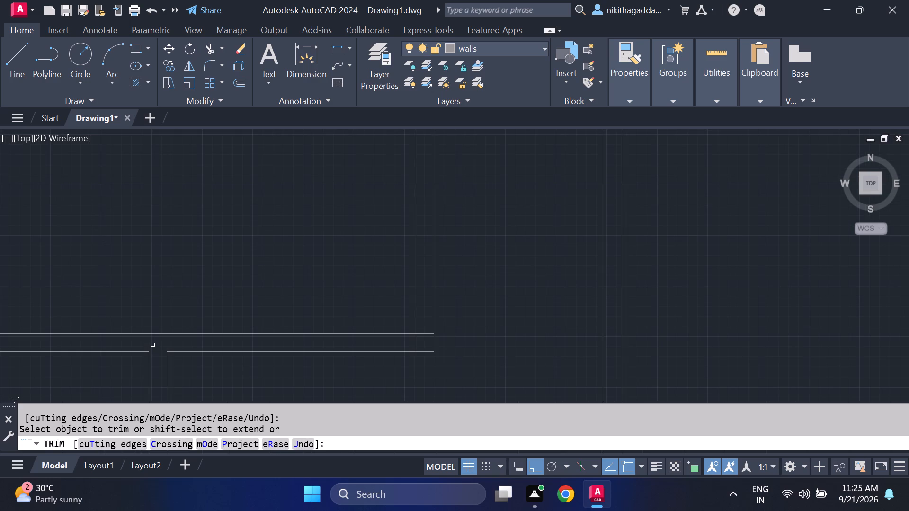
{"action": "scroll", "coordinate": [173, 288], "scroll_direction": "down", "scroll_amount": 3}
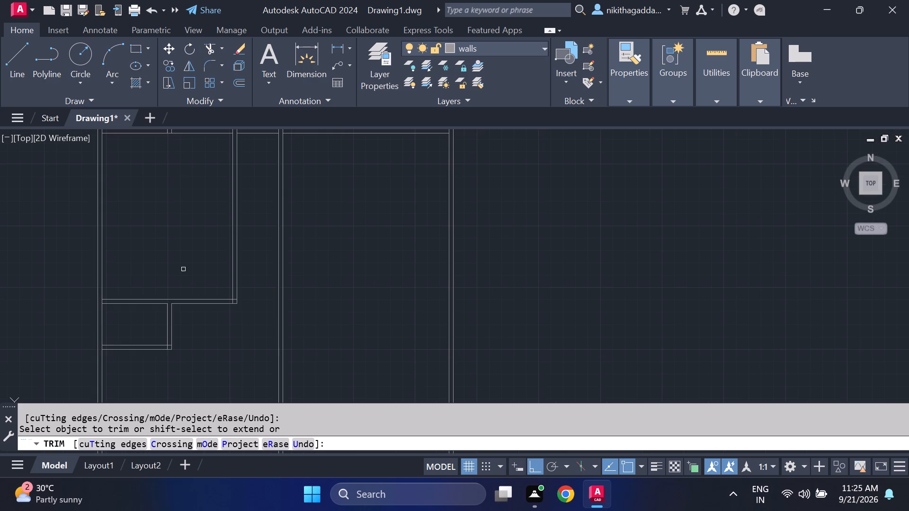
{"action": "scroll", "coordinate": [160, 369], "scroll_direction": "up", "scroll_amount": 3}
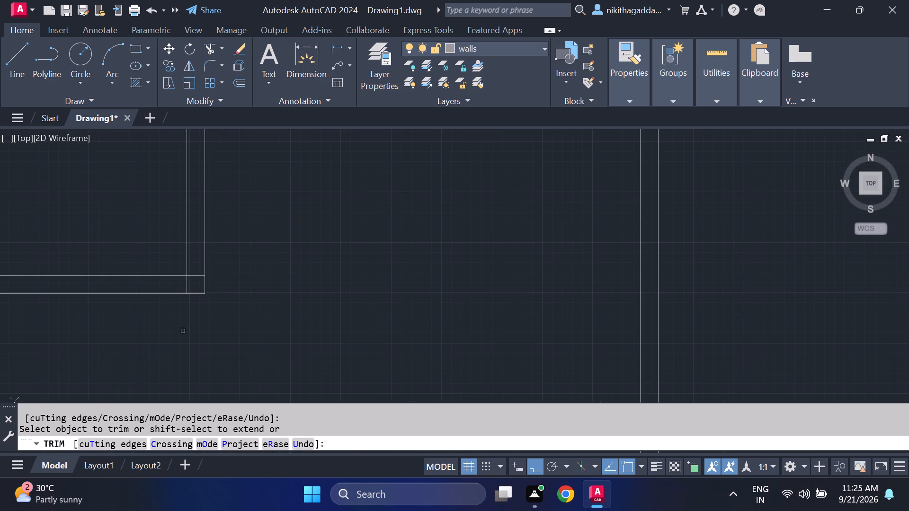
{"action": "scroll", "coordinate": [201, 296], "scroll_direction": "up", "scroll_amount": 2}
{"action": "left_click_drag", "start_coordinate": [166, 281], "coordinate": [201, 257]}
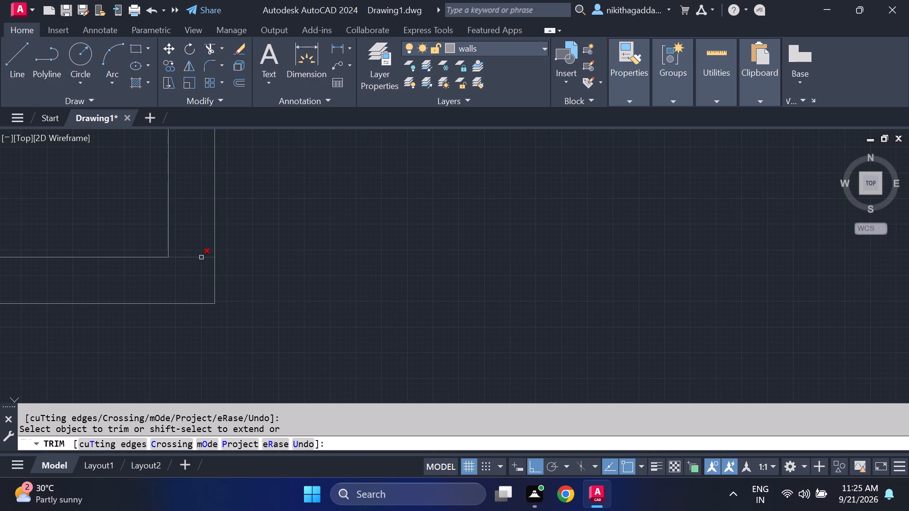
{"action": "left_click", "coordinate": [201, 257]}
Trim the left outer wall's inner line between the two lines of the small room's bottom partition.
{"action": "scroll", "coordinate": [190, 267], "scroll_direction": "down", "scroll_amount": 3}
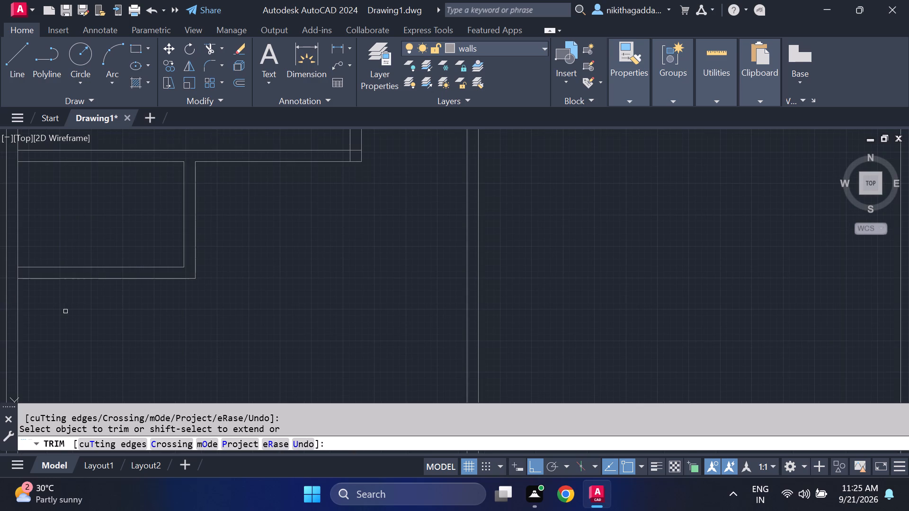
{"action": "scroll", "coordinate": [29, 271], "scroll_direction": "up", "scroll_amount": 3}
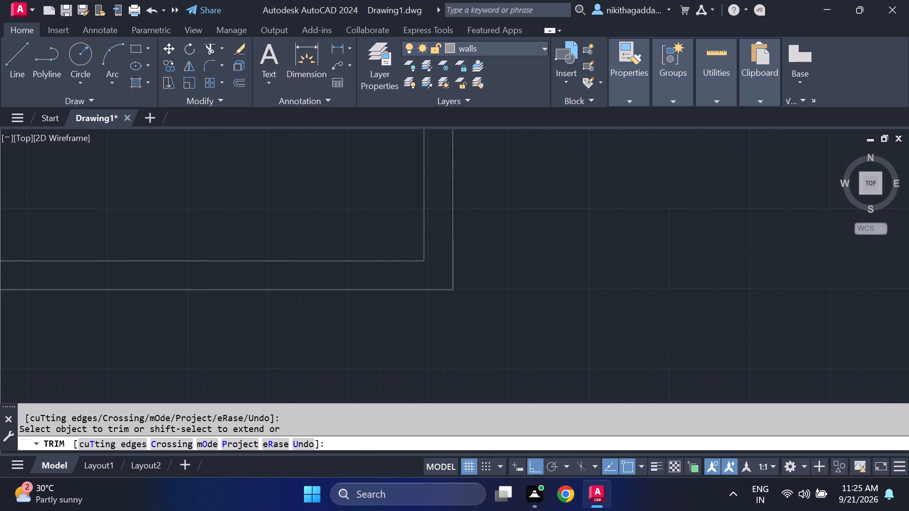
{"action": "middle_click_drag", "start_coordinate": [36, 272], "coordinate": [339, 291]}
{"action": "left_click", "coordinate": [288, 303]}
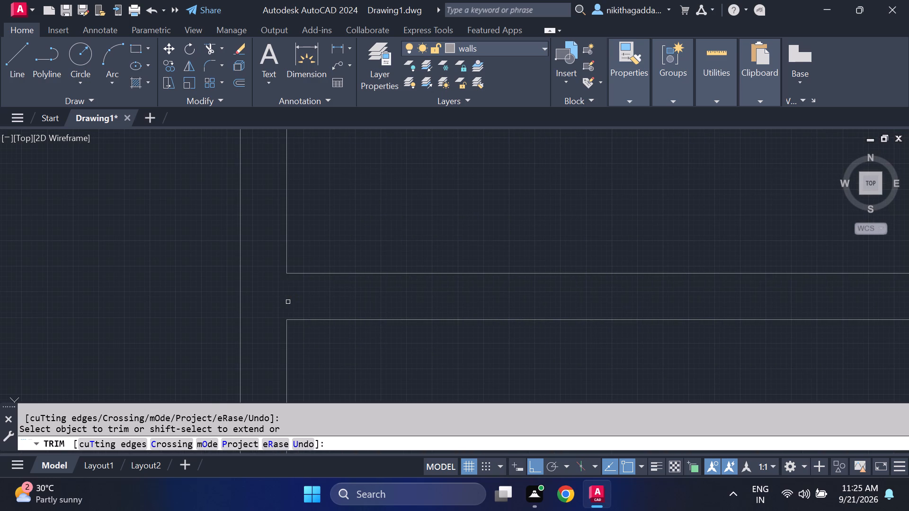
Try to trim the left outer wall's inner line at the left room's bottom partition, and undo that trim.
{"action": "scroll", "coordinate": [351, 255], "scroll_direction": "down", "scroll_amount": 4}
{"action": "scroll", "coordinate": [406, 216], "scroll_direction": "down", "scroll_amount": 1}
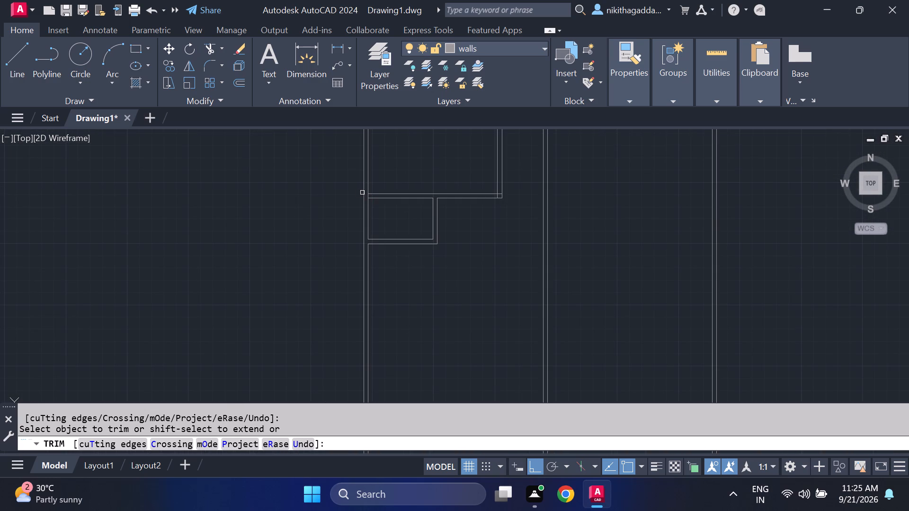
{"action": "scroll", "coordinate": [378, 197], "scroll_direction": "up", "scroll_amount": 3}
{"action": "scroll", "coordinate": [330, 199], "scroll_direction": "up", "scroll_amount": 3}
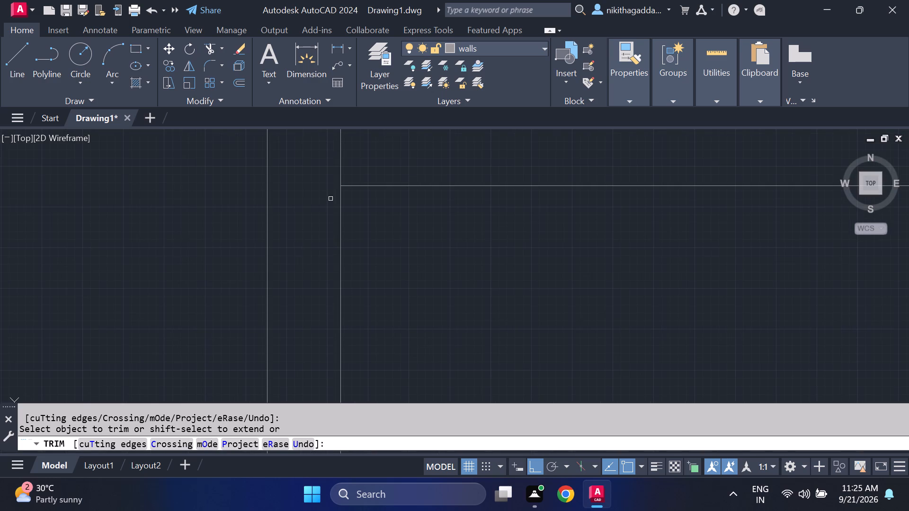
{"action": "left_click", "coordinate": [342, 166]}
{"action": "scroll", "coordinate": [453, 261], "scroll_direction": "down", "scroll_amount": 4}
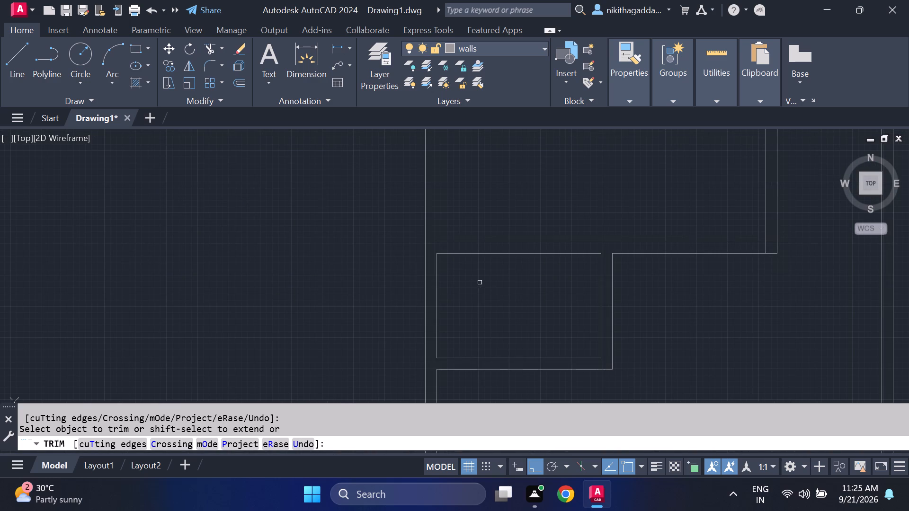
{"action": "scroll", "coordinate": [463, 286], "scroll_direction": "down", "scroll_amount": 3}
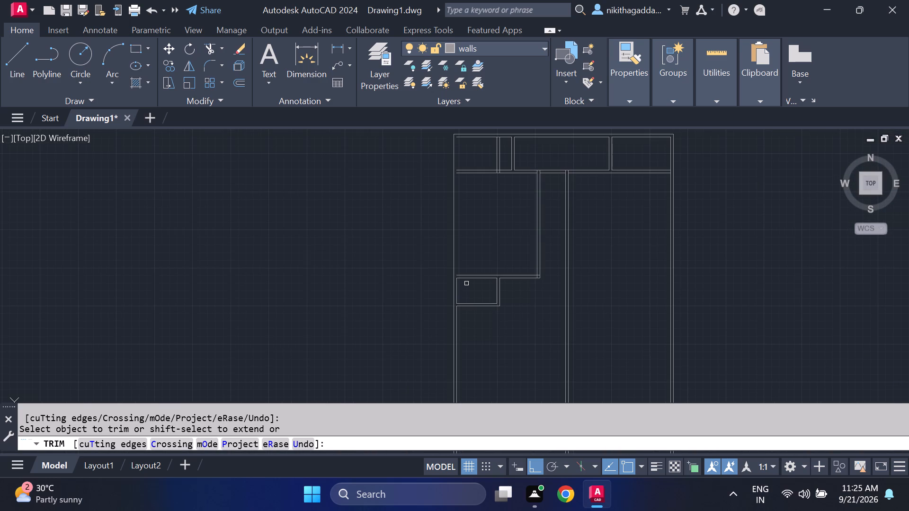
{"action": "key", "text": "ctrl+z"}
Trim the left outer wall's inner line between the two lines of the left room's bottom partition.
{"action": "scroll", "coordinate": [418, 169], "scroll_direction": "down", "scroll_amount": 5}
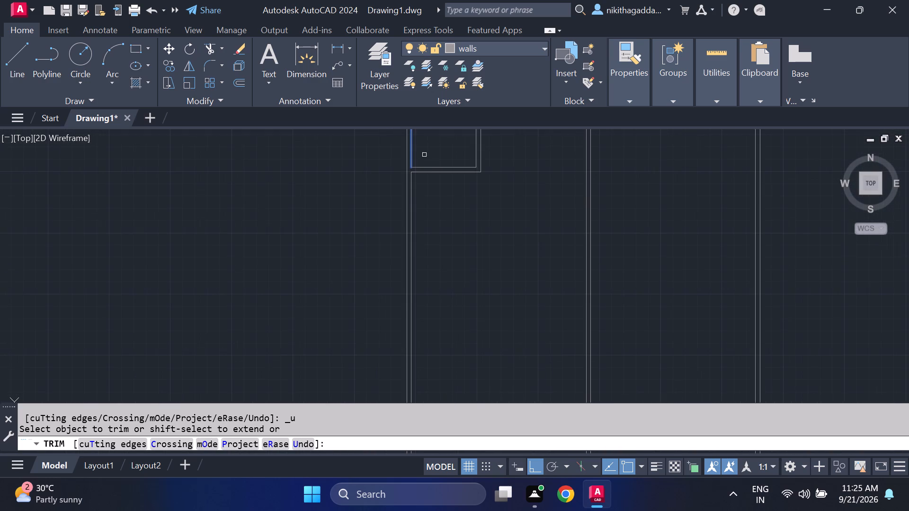
{"action": "middle_click_drag", "start_coordinate": [437, 158], "coordinate": [415, 311]}
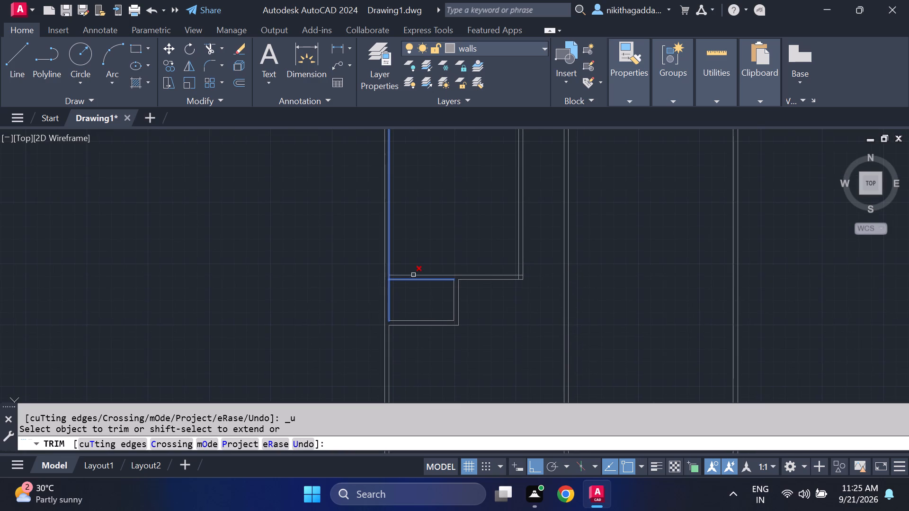
{"action": "scroll", "coordinate": [410, 263], "scroll_direction": "up", "scroll_amount": 2}
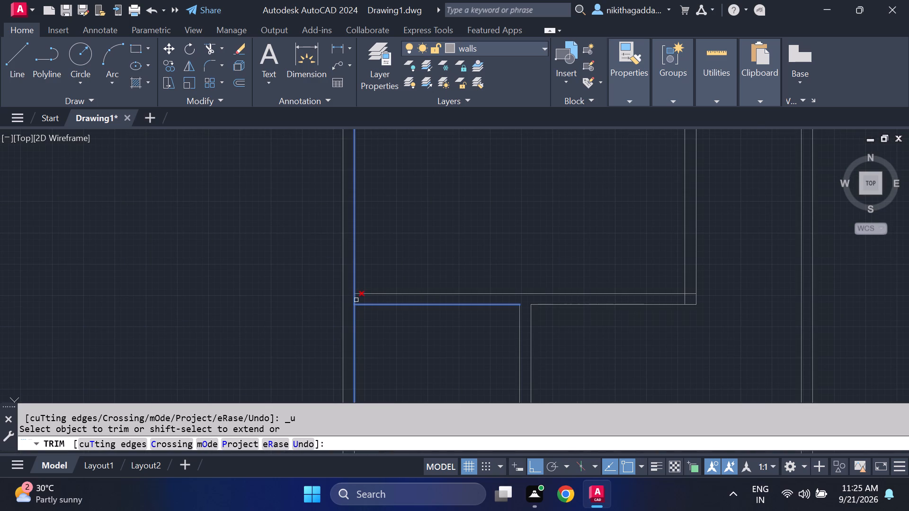
{"action": "scroll", "coordinate": [355, 300], "scroll_direction": "up", "scroll_amount": 4}
{"action": "left_click", "coordinate": [347, 303]}
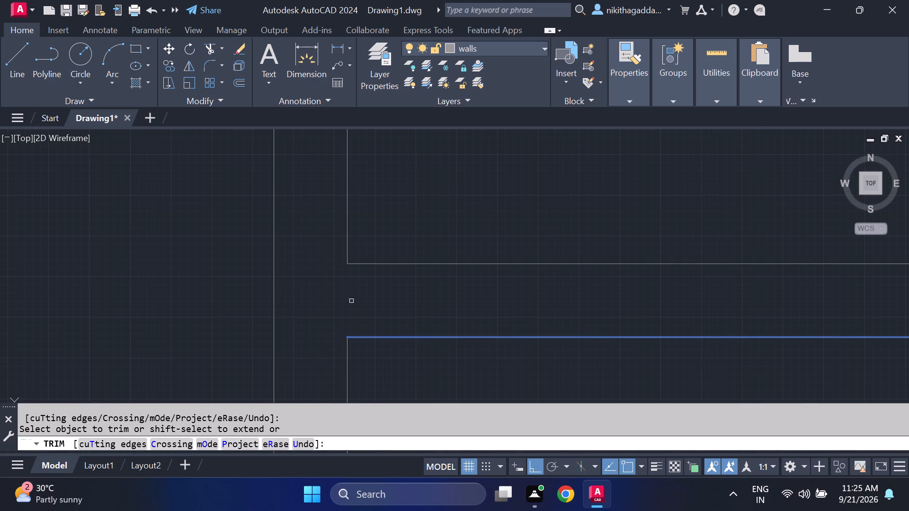
Trim the overlapping inner lines at the left room's lower corner, where its bottom and vertical partitions meet.
{"action": "scroll", "coordinate": [396, 271], "scroll_direction": "down", "scroll_amount": 5}
{"action": "middle_click_drag", "start_coordinate": [462, 204], "coordinate": [384, 239]}
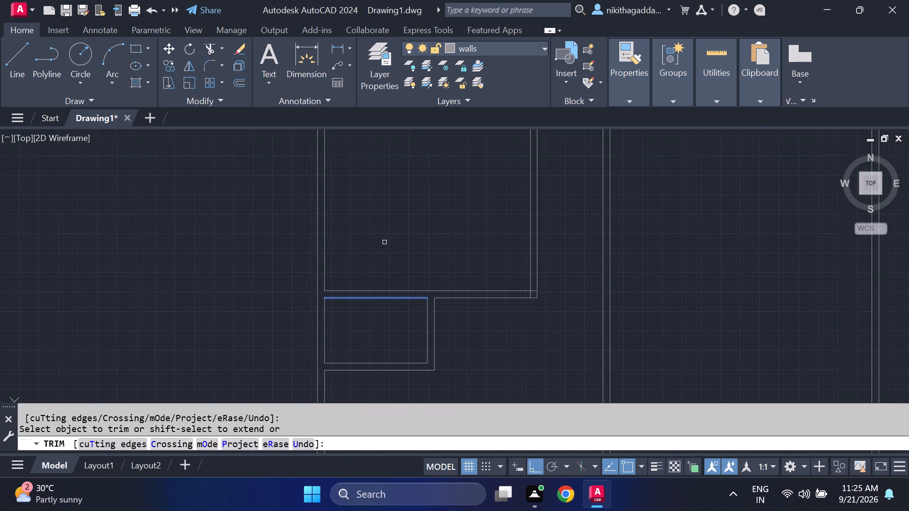
{"action": "scroll", "coordinate": [535, 297], "scroll_direction": "up", "scroll_amount": 3}
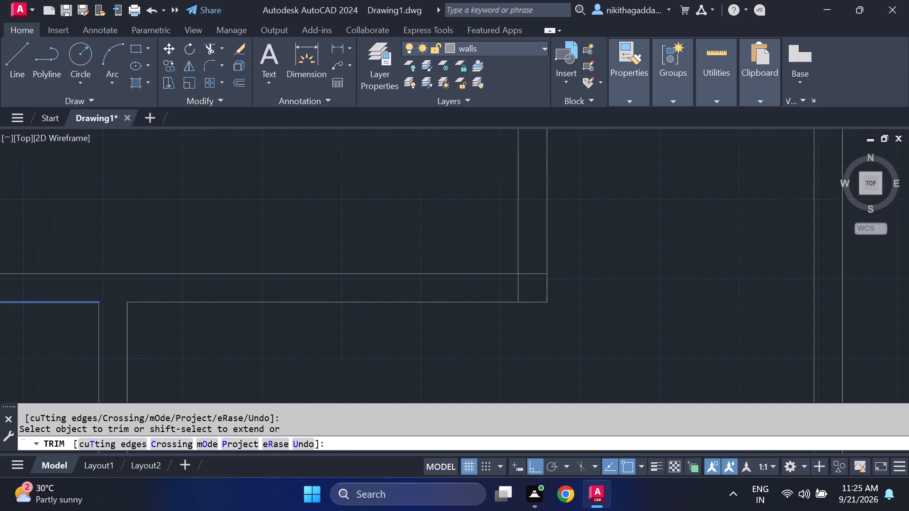
{"action": "left_click_drag", "start_coordinate": [500, 293], "coordinate": [536, 265]}
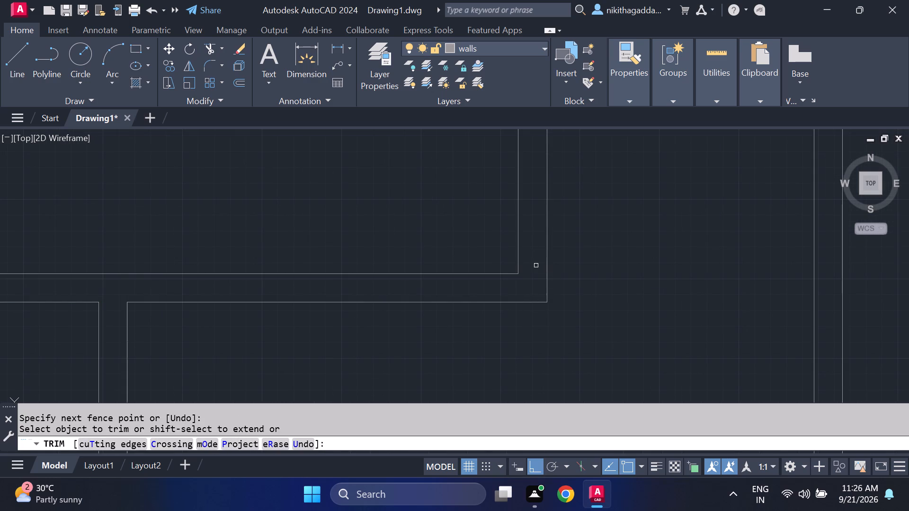
Trim the first vertical partition's stubs within the thickness of the horizontal partition below the top rooms.
{"action": "scroll", "coordinate": [529, 274], "scroll_direction": "down", "scroll_amount": 5}
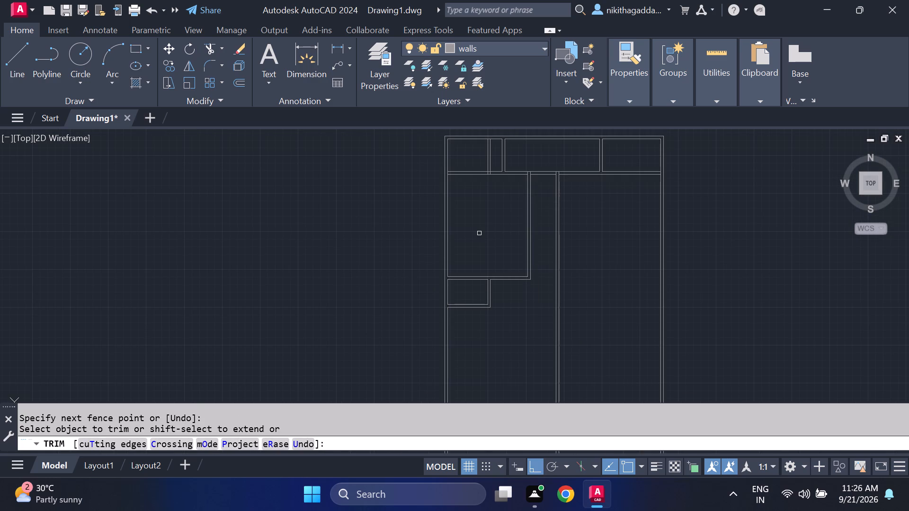
{"action": "middle_click_drag", "start_coordinate": [479, 233], "coordinate": [480, 300]}
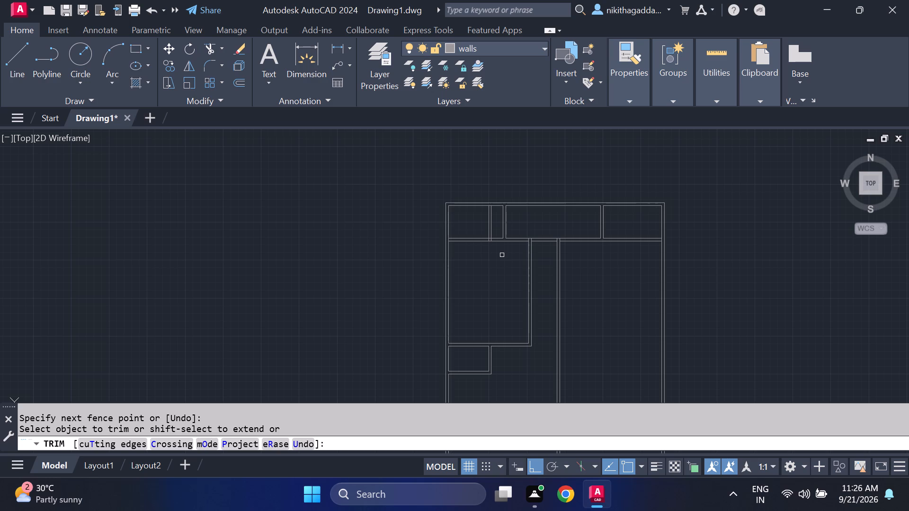
{"action": "scroll", "coordinate": [477, 224], "scroll_direction": "up", "scroll_amount": 3}
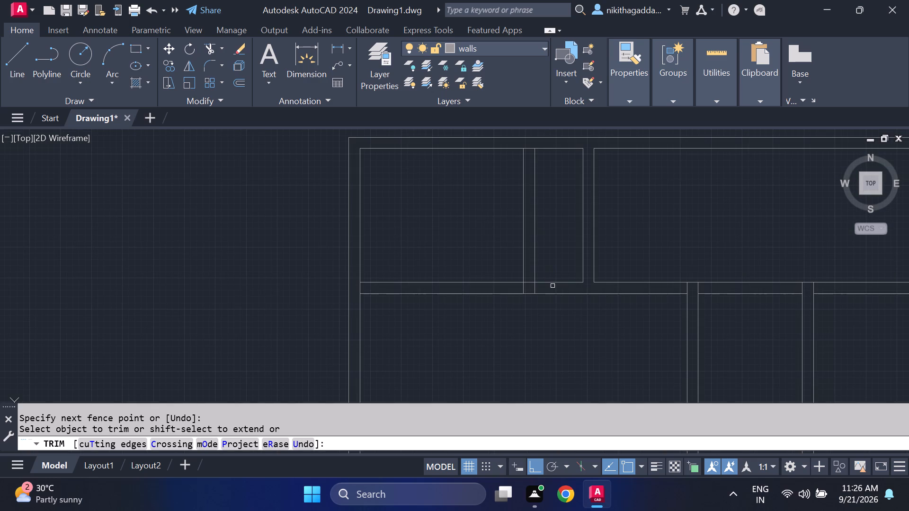
{"action": "scroll", "coordinate": [543, 295], "scroll_direction": "down", "scroll_amount": 2}
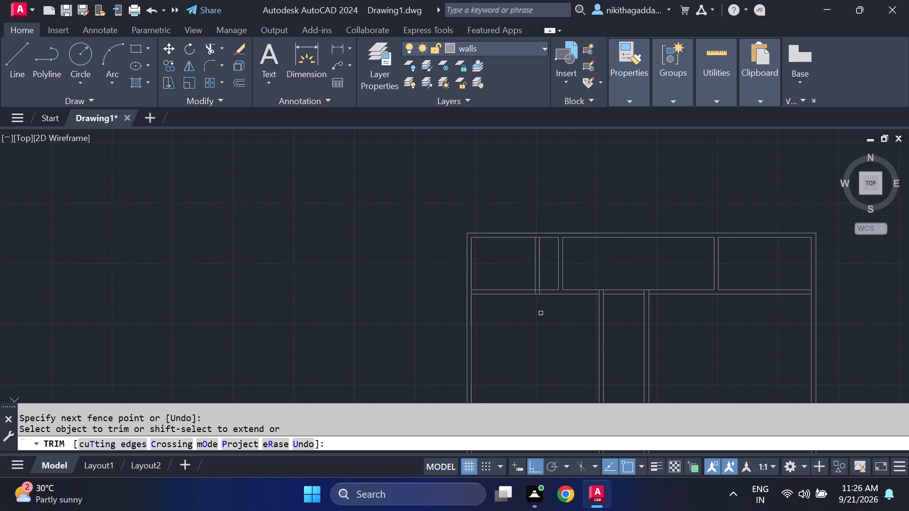
{"action": "middle_click_drag", "start_coordinate": [539, 317], "coordinate": [487, 227]}
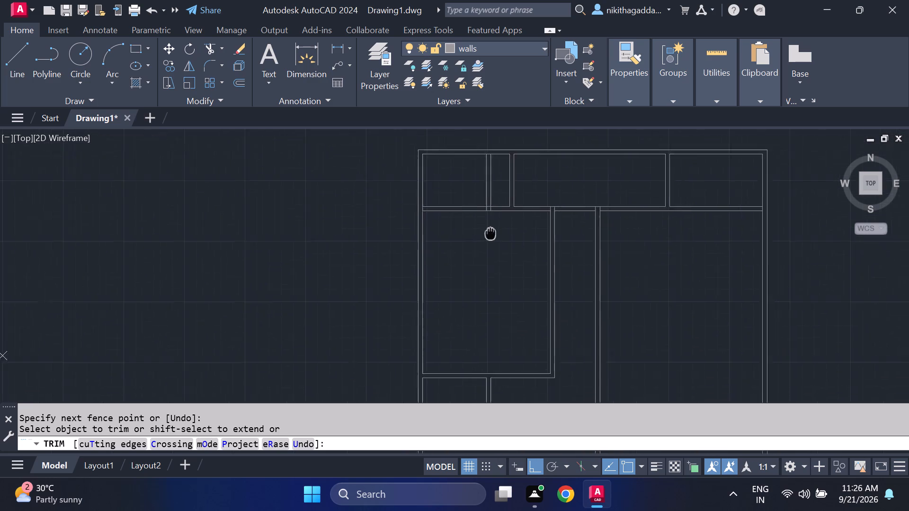
{"action": "middle_click_drag", "start_coordinate": [487, 227], "coordinate": [495, 292]}
{"action": "middle_click", "coordinate": [495, 292]}
{"action": "middle_click_drag", "start_coordinate": [495, 292], "coordinate": [496, 306]}
{"action": "scroll", "coordinate": [497, 271], "scroll_direction": "up", "scroll_amount": 2}
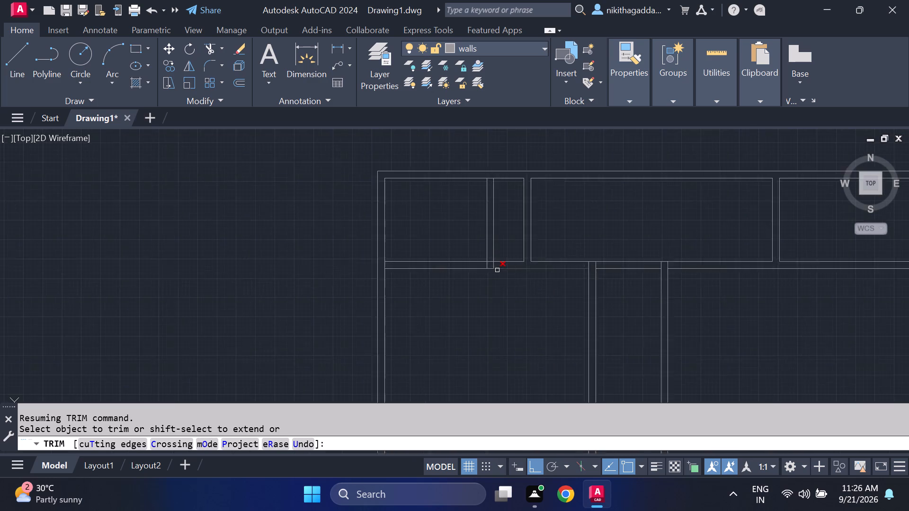
{"action": "scroll", "coordinate": [497, 270], "scroll_direction": "up", "scroll_amount": 3}
{"action": "left_click_drag", "start_coordinate": [490, 249], "coordinate": [404, 247]}
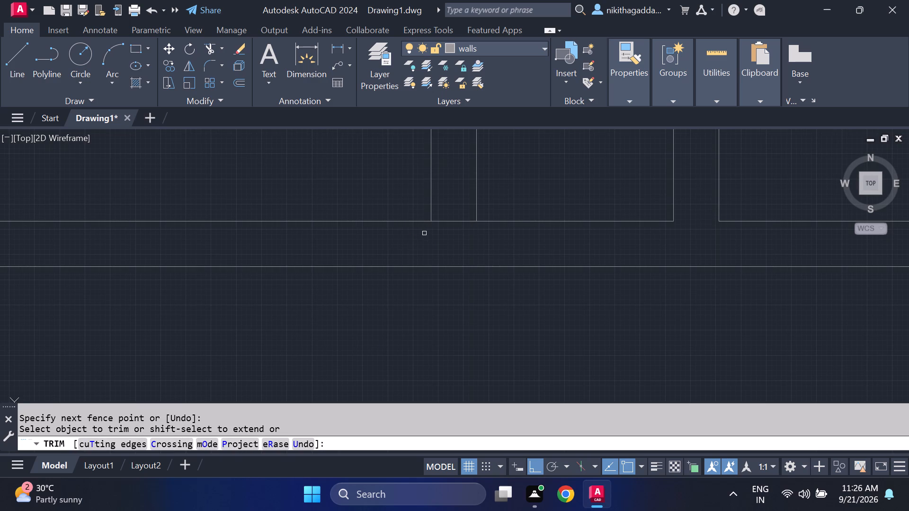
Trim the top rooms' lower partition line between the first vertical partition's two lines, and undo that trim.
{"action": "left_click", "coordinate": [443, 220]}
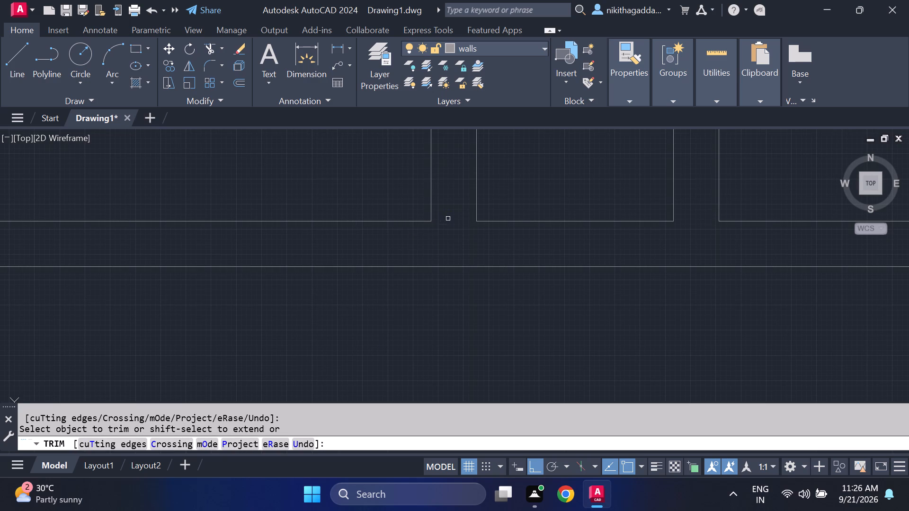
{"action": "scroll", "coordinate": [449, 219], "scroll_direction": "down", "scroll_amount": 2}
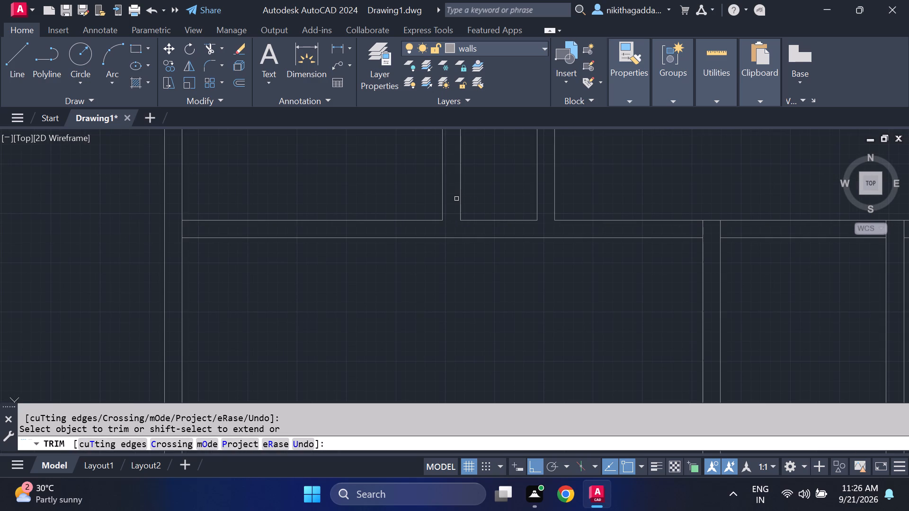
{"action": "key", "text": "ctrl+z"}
Trim away the extra vertical partition's two lines in the top row of rooms, left of the first partition that is kept.
{"action": "left_click_drag", "start_coordinate": [525, 187], "coordinate": [460, 196]}
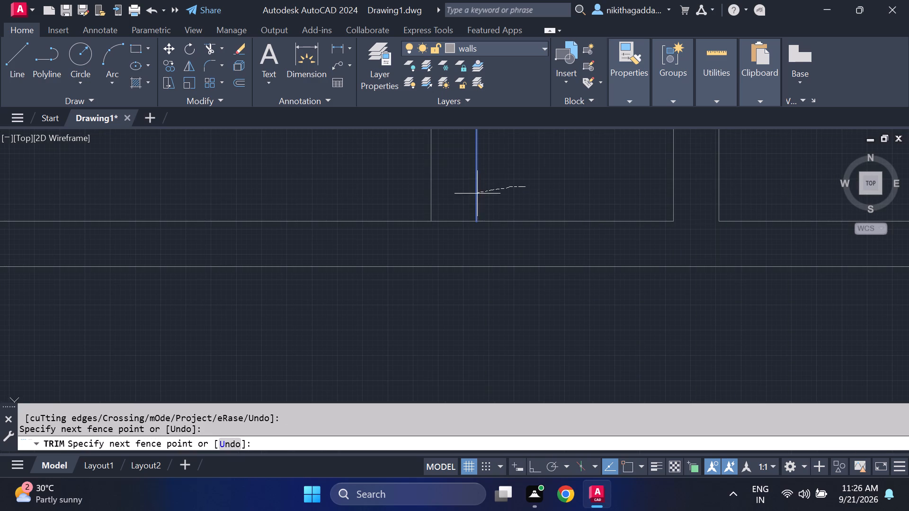
{"action": "left_click_drag", "start_coordinate": [460, 196], "coordinate": [364, 212]}
{"action": "scroll", "coordinate": [469, 184], "scroll_direction": "down", "scroll_amount": 5}
{"action": "middle_click_drag", "start_coordinate": [463, 286], "coordinate": [399, 209]}
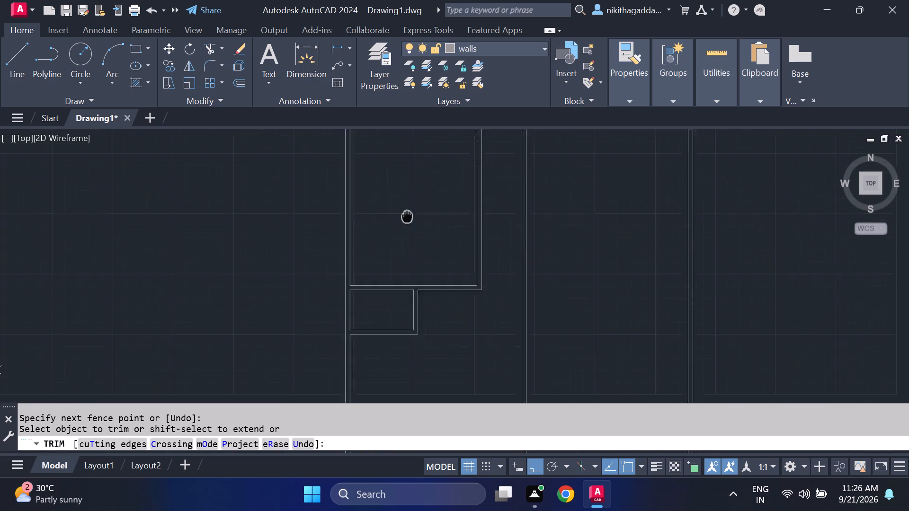
{"action": "middle_click_drag", "start_coordinate": [399, 209], "coordinate": [313, 261]}
{"action": "key", "text": "Escape"}
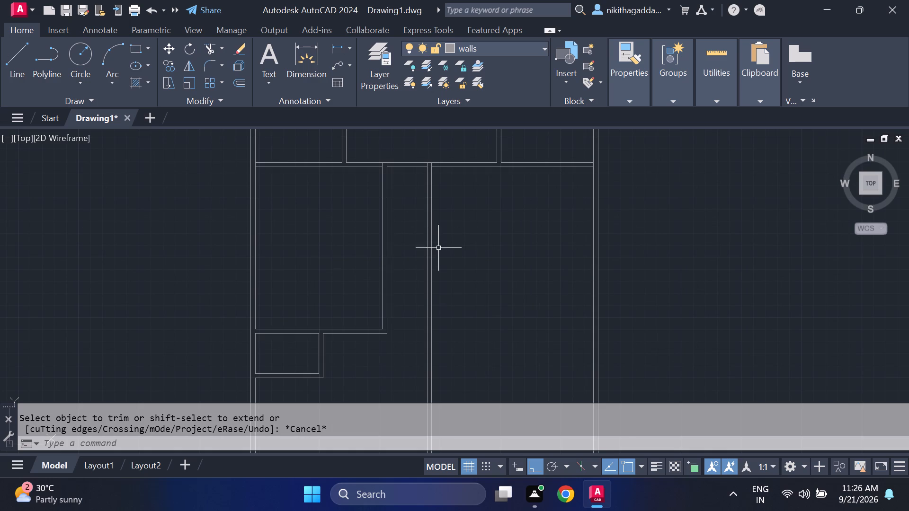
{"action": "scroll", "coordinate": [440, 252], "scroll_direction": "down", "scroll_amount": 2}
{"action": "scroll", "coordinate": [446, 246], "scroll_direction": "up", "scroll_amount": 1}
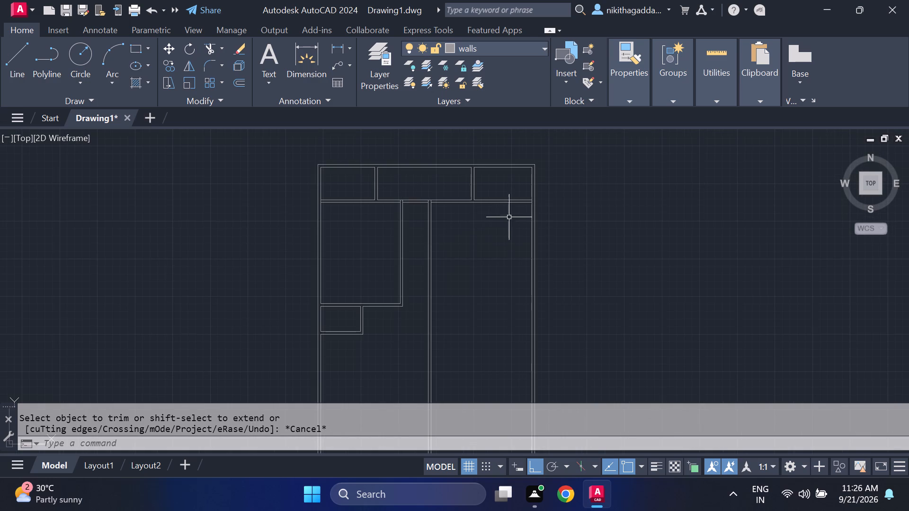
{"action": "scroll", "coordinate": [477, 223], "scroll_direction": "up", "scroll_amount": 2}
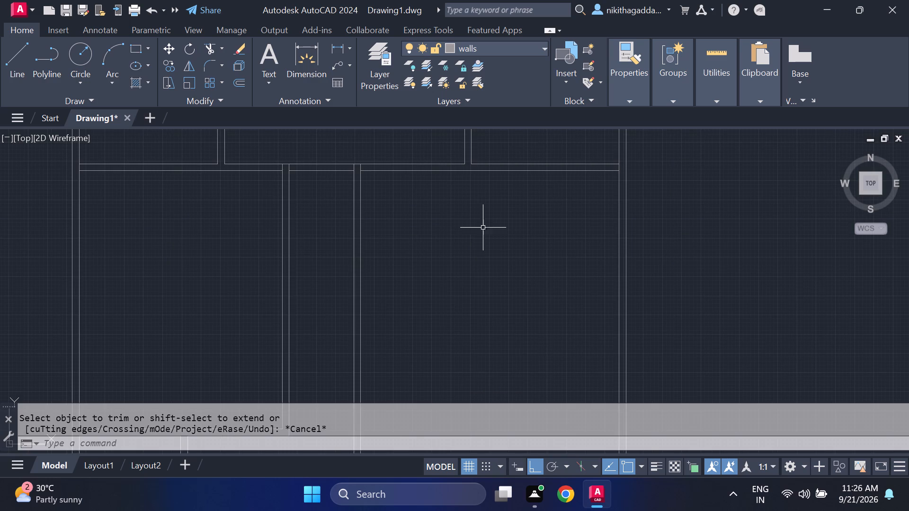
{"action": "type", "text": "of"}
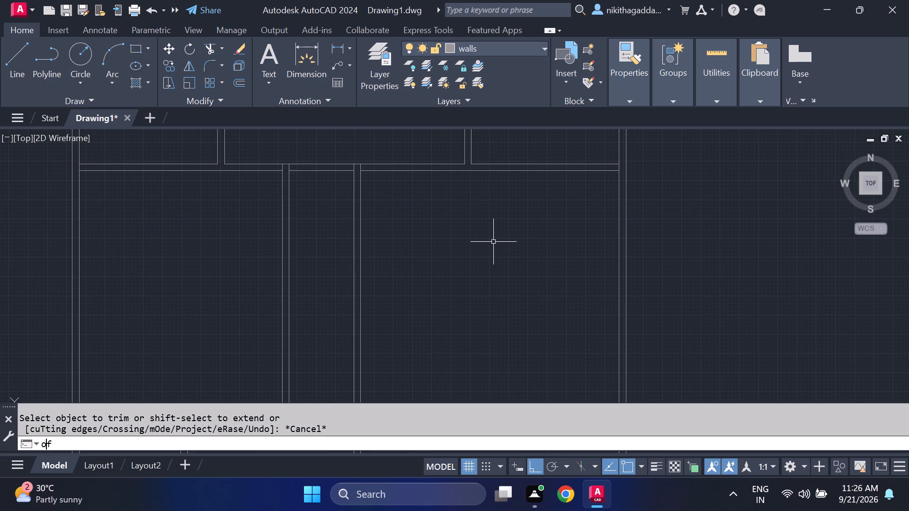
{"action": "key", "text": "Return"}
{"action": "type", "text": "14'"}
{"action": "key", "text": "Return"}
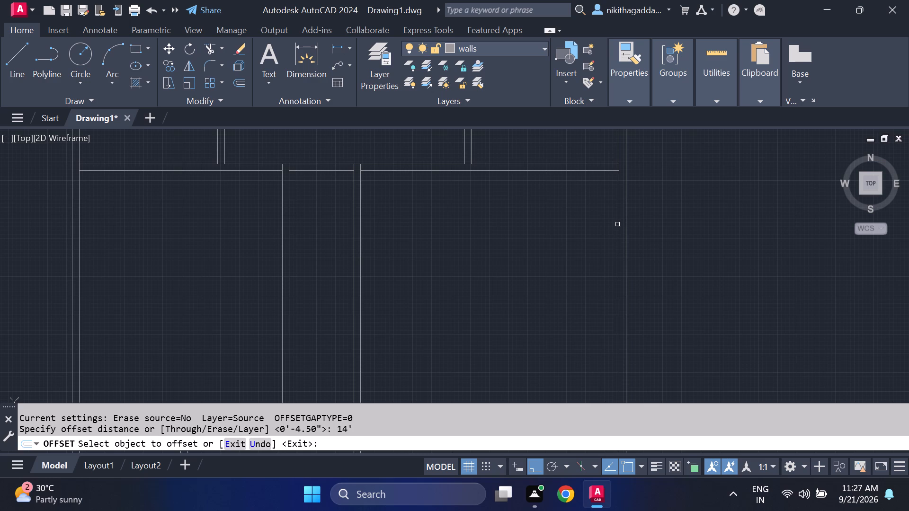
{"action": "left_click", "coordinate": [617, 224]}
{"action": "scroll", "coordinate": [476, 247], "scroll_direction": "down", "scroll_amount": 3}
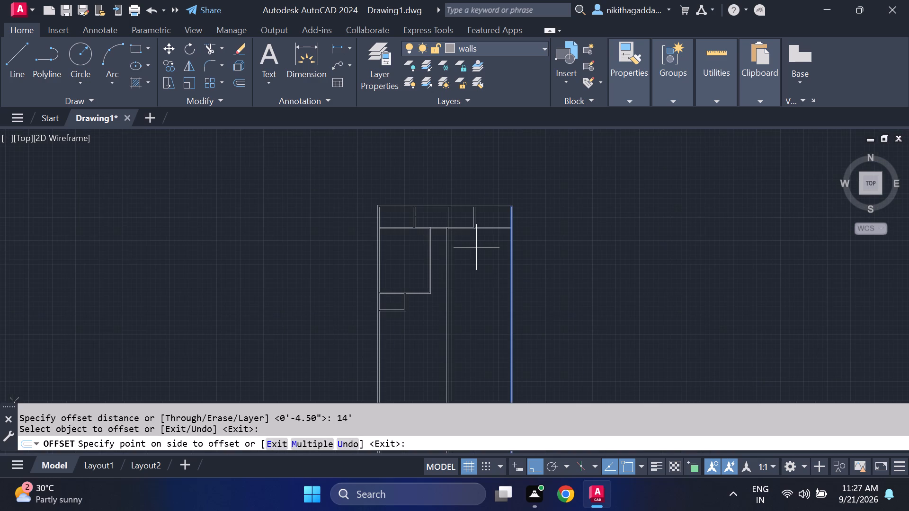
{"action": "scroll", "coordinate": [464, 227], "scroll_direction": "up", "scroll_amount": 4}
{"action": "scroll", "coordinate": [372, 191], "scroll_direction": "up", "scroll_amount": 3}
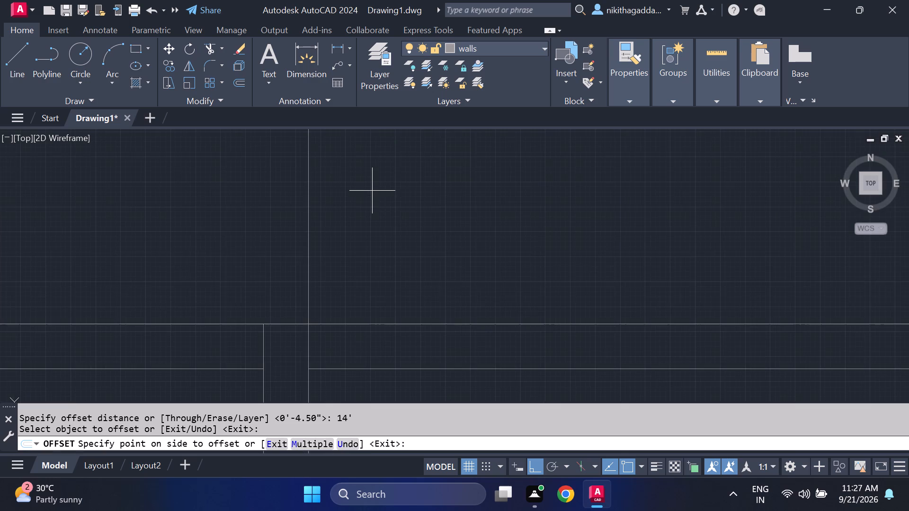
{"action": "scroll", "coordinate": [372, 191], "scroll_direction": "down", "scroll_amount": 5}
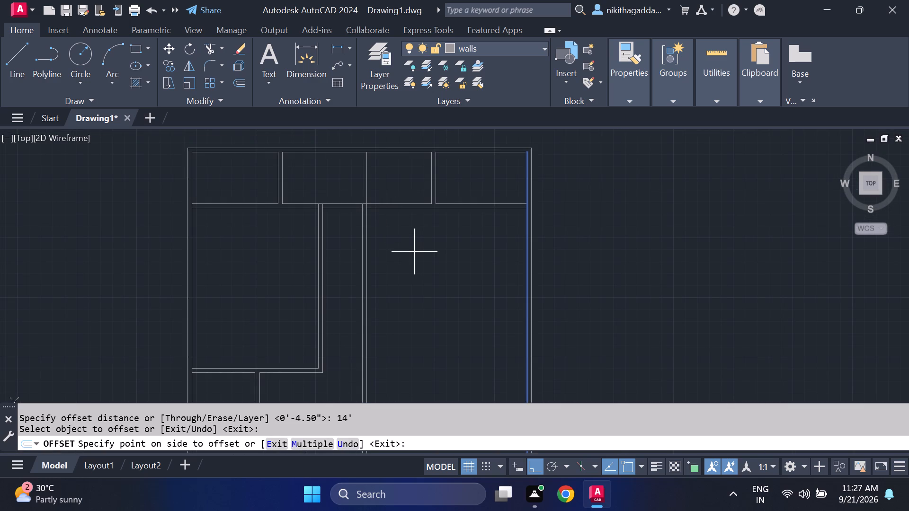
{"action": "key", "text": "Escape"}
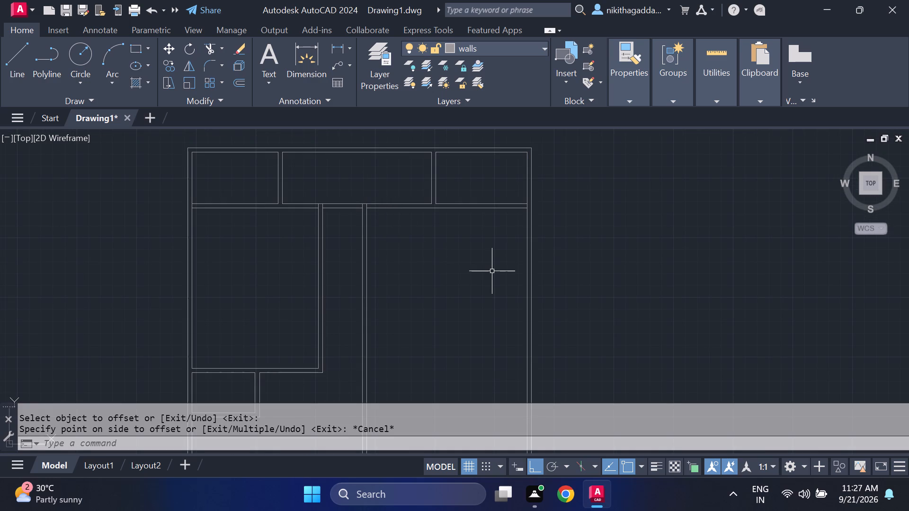
Offset the lower line of the top rooms' horizontal partition 11' downward in the right room.
{"action": "type", "text": "of"}
{"action": "key", "text": "Return"}
{"action": "type", "text": "11"}
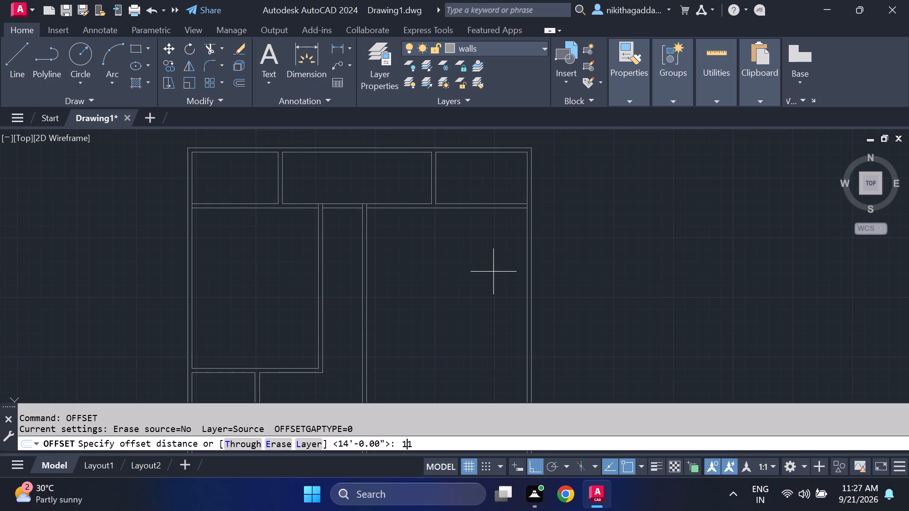
{"action": "key", "text": "apostrophe"}
{"action": "key", "text": "Return"}
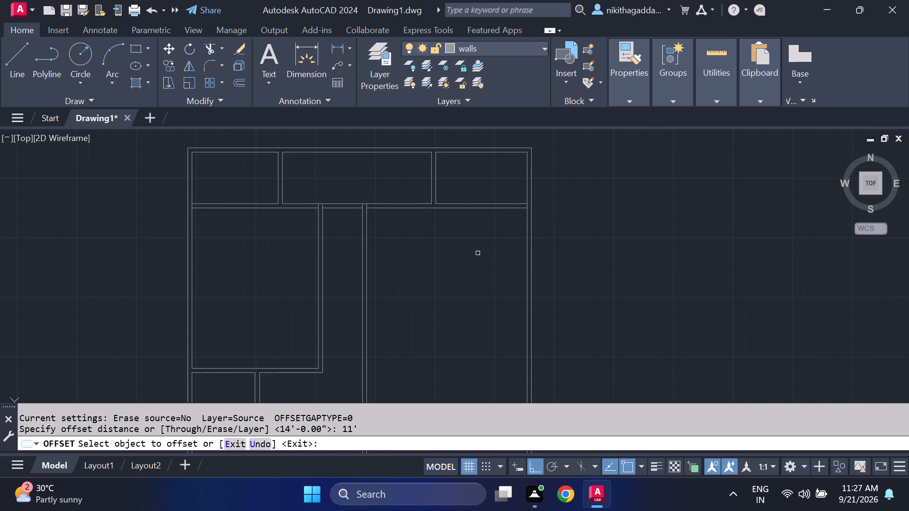
{"action": "left_click", "coordinate": [469, 209]}
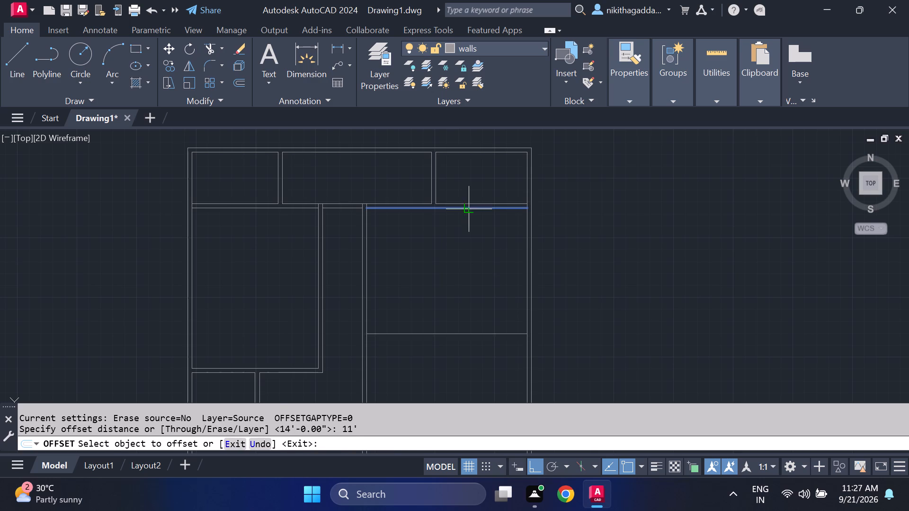
{"action": "left_click", "coordinate": [448, 323]}
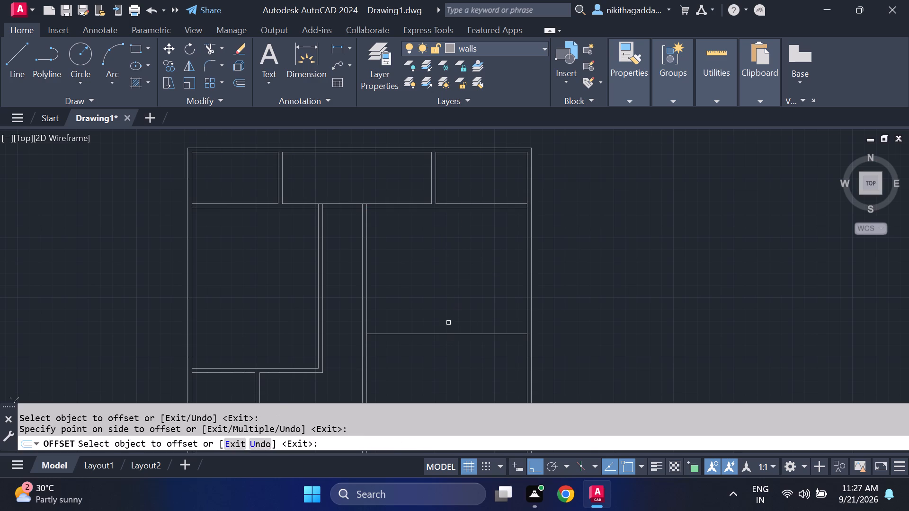
{"action": "key", "text": "Escape"}
Offset the right room's new bottom line 4.5" downward to give the partition its thickness.
{"action": "type", "text": "of"}
{"action": "key", "text": "Return"}
{"action": "type", "text": "4.5"}
{"action": "key", "text": "shift+quotedbl"}
{"action": "key", "text": "Return"}
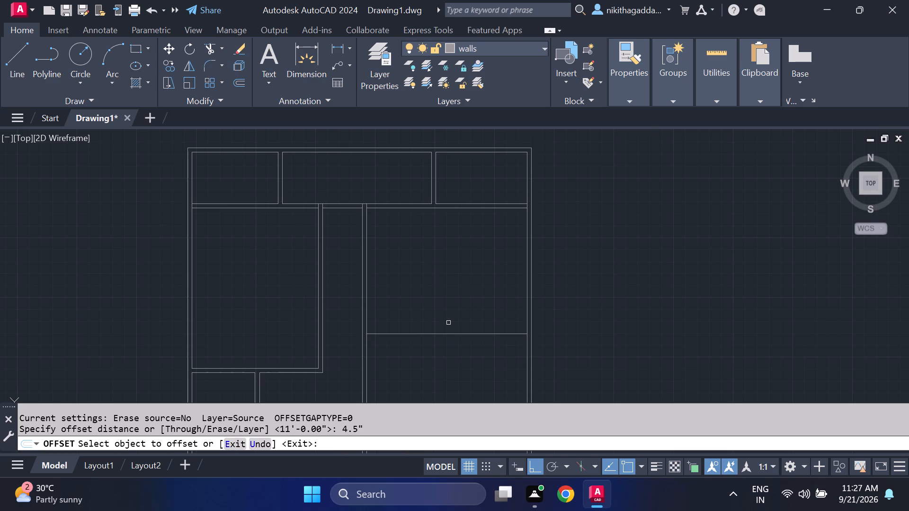
{"action": "left_click", "coordinate": [468, 335]}
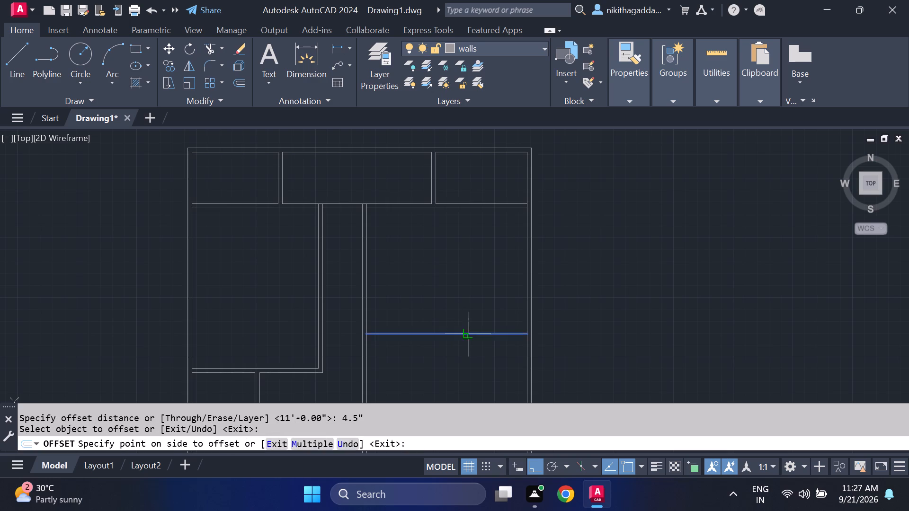
{"action": "left_click", "coordinate": [446, 359]}
{"action": "key", "text": "Escape"}
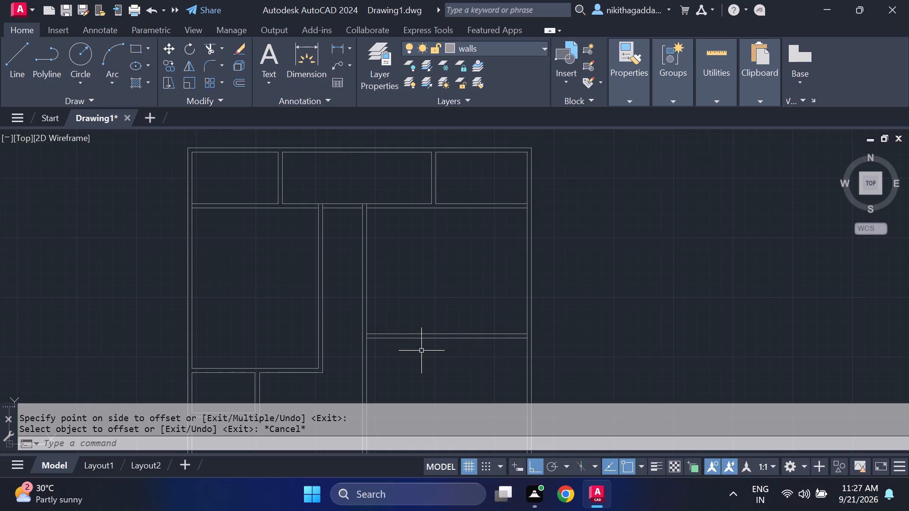
Offset the right outer wall's inner line 6' inward to start a vertical partition.
{"action": "middle_click_drag", "start_coordinate": [421, 350], "coordinate": [375, 293]}
{"action": "type", "text": "of'"}
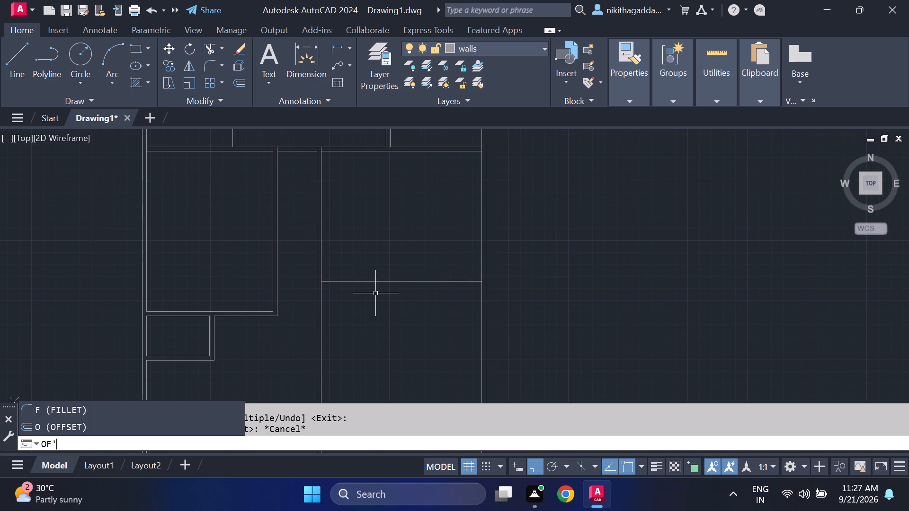
{"action": "key", "text": "Escape"}
{"action": "type", "text": "of"}
{"action": "key", "text": "Return"}
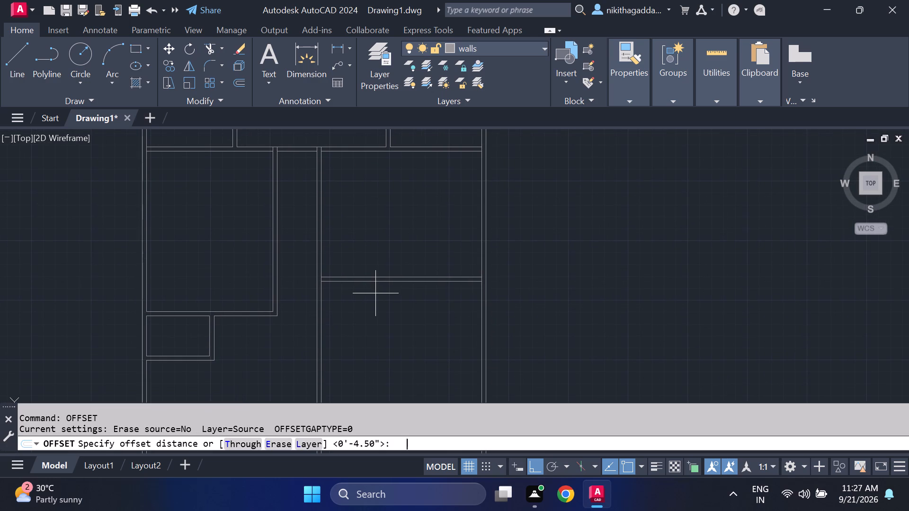
{"action": "key", "text": "6"}
{"action": "key", "text": "apostrophe"}
{"action": "key", "text": "Return"}
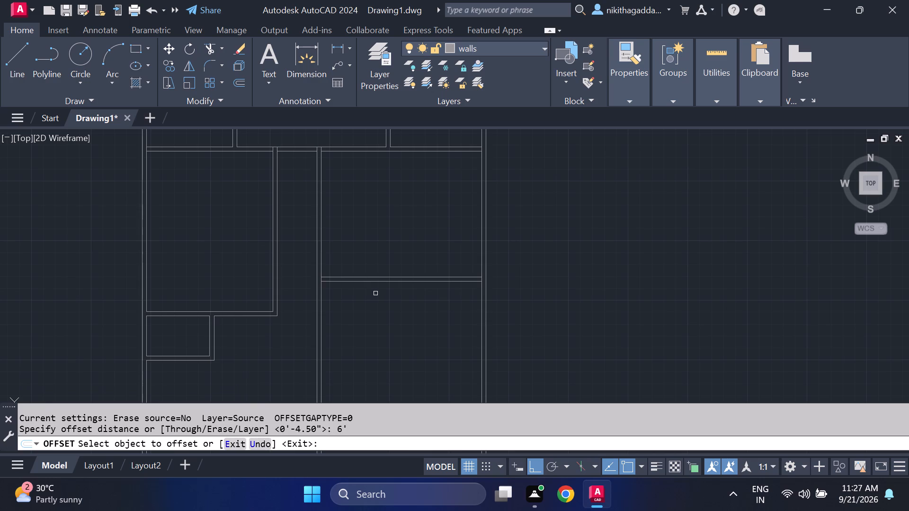
{"action": "left_click", "coordinate": [481, 331]}
{"action": "left_click", "coordinate": [389, 338]}
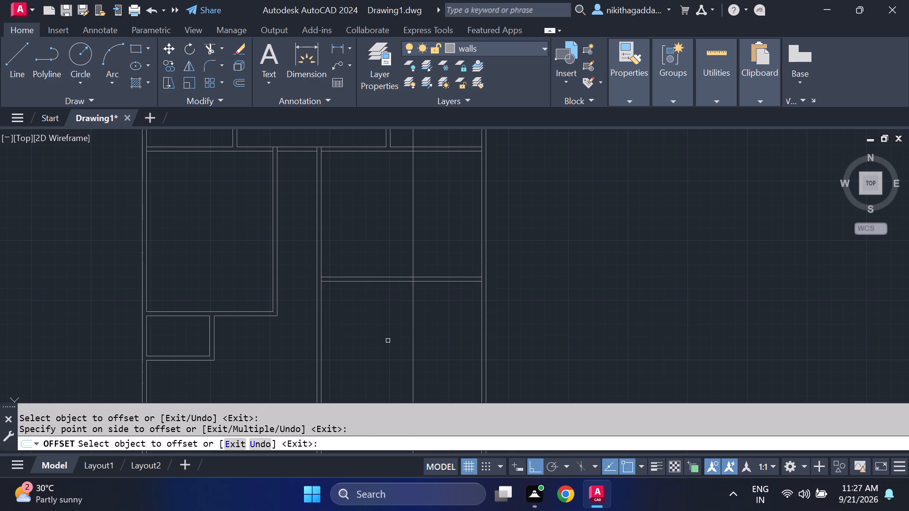
{"action": "key", "text": "Escape"}
Offset the new vertical line 4.5" to the left to give the partition its thickness.
{"action": "type", "text": "of"}
{"action": "key", "text": "Return"}
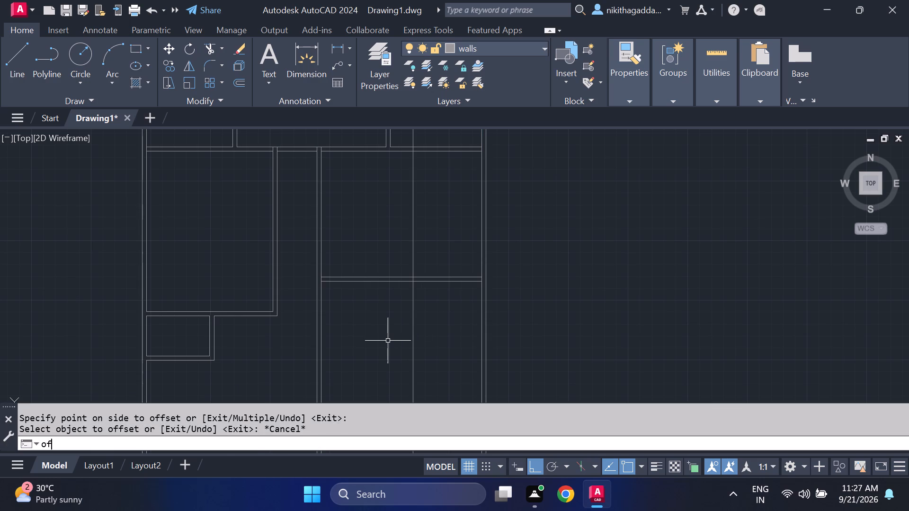
{"action": "type", "text": "4.5"}
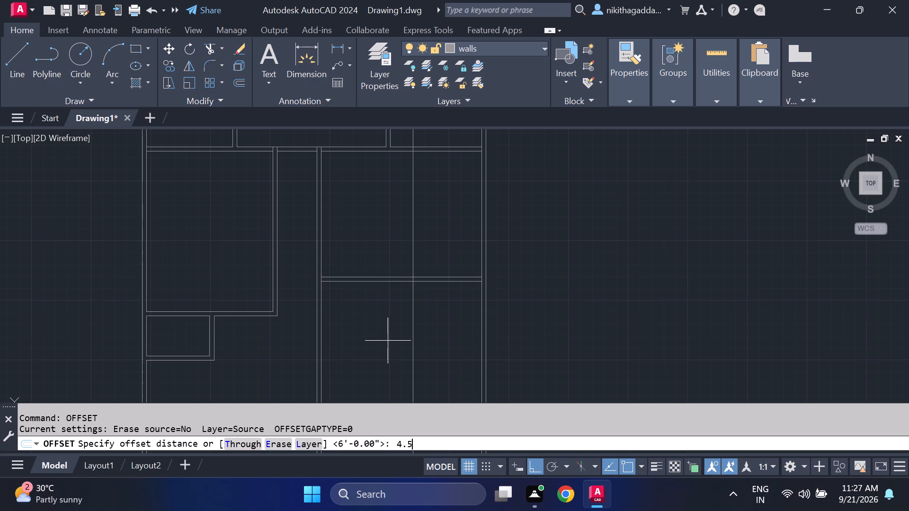
{"action": "key", "text": "shift+quotedbl"}
{"action": "key", "text": "Return"}
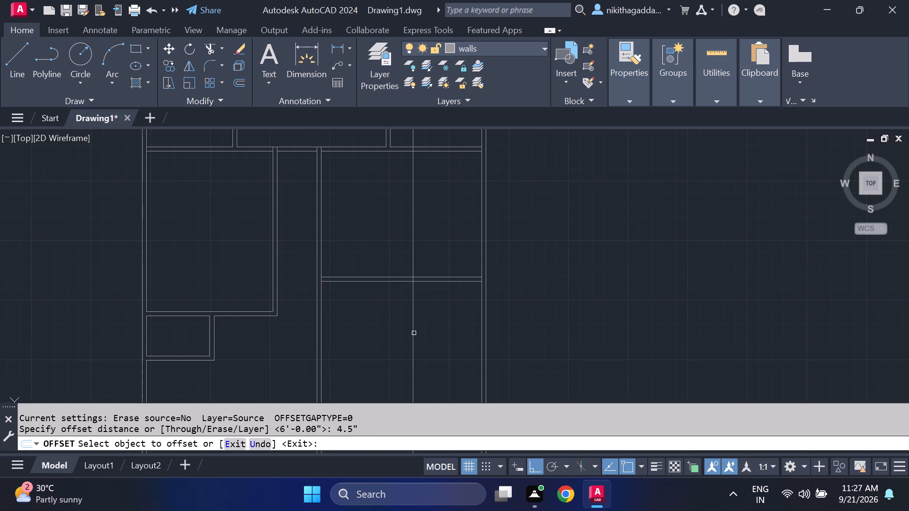
{"action": "left_click", "coordinate": [413, 333]}
{"action": "left_click", "coordinate": [390, 339]}
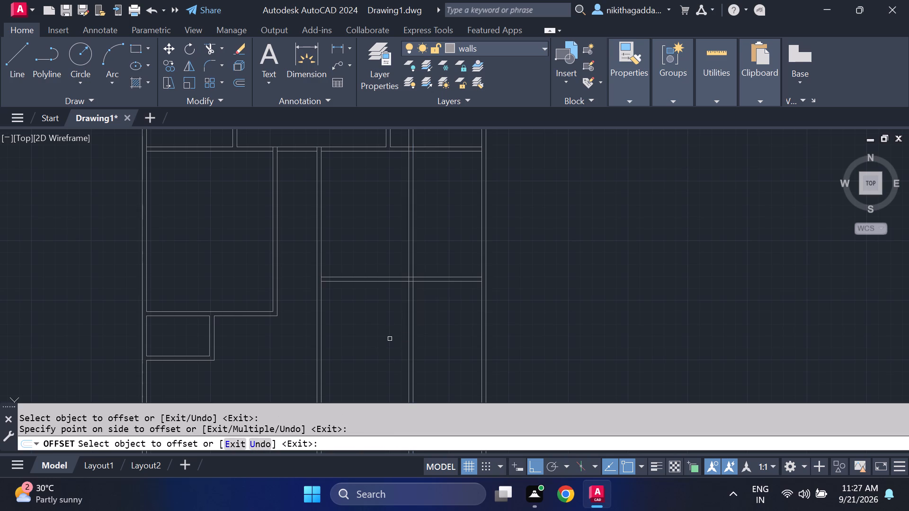
{"action": "key", "text": "Escape"}
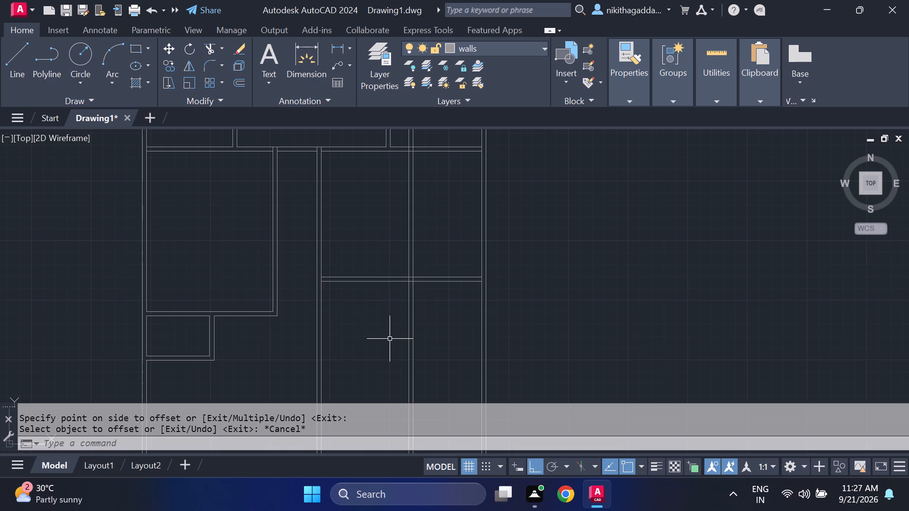
Offset the lower line of the right room's bottom partition 6' downward.
{"action": "type", "text": "of"}
{"action": "key", "text": "Return"}
{"action": "type", "text": "6'"}
{"action": "key", "text": "Return"}
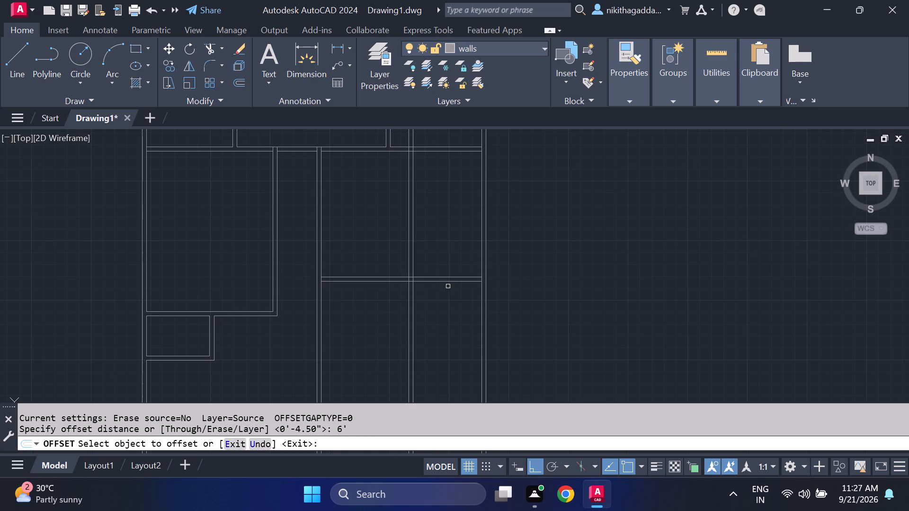
{"action": "left_click", "coordinate": [448, 282]}
{"action": "left_click", "coordinate": [438, 373]}
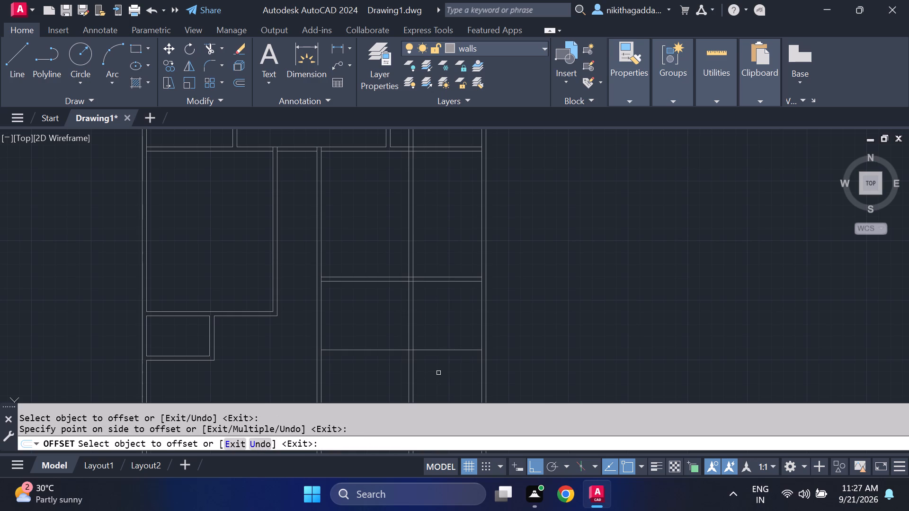
{"action": "key", "text": "Escape"}
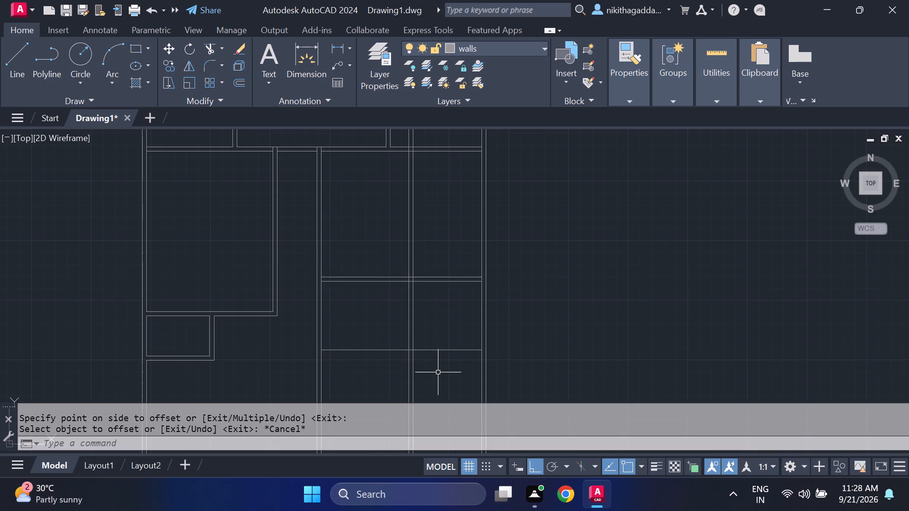
Offset the newest horizontal line on the right side 4.5" downward to give the partition its thickness.
{"action": "type", "text": "of"}
{"action": "key", "text": "Return"}
{"action": "key", "text": "4"}
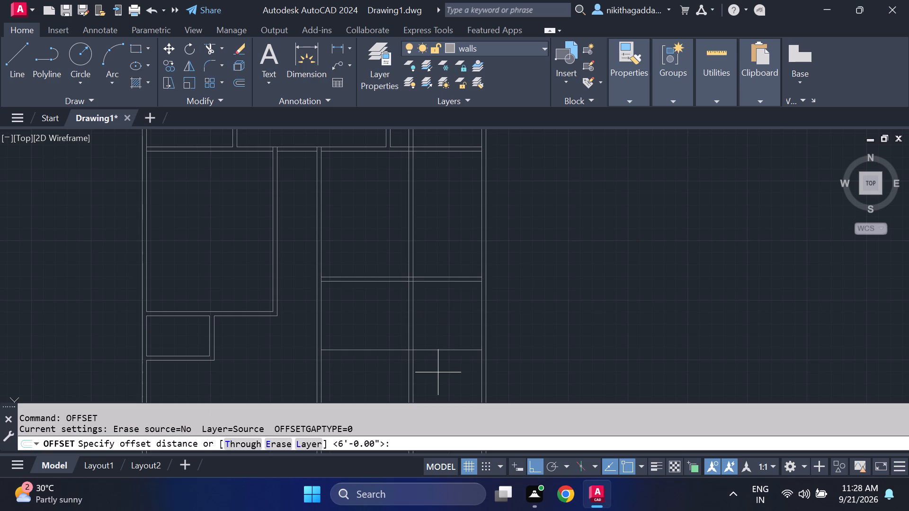
{"action": "type", "text": ".5"}
{"action": "key", "text": "shift+quotedbl"}
{"action": "key", "text": "Return"}
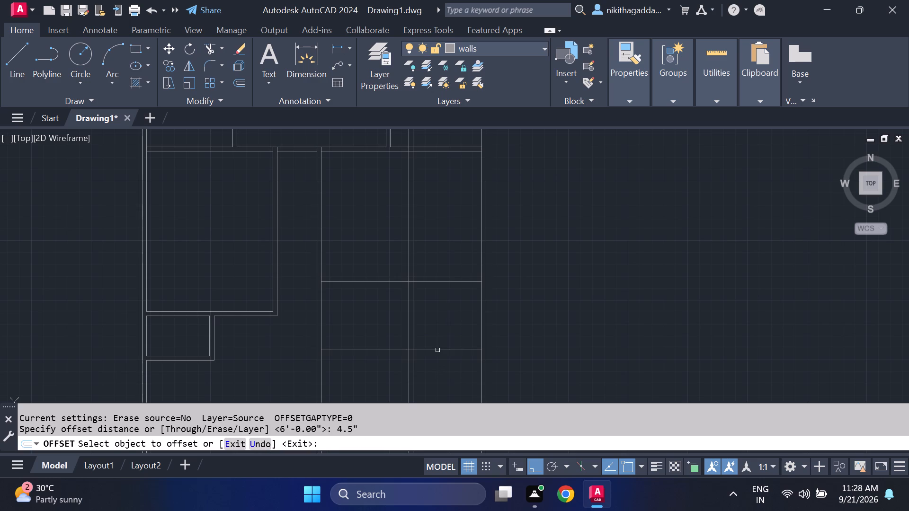
{"action": "left_click", "coordinate": [437, 351]}
{"action": "left_click", "coordinate": [443, 360]}
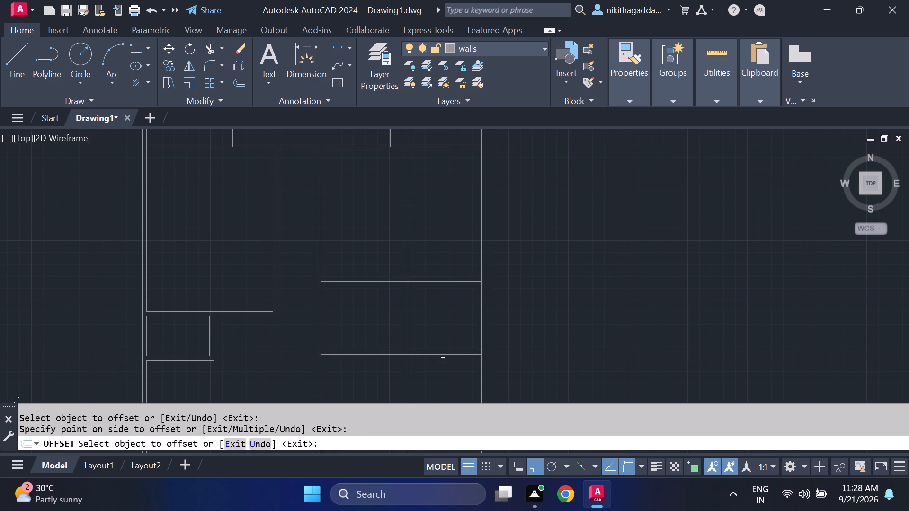
{"action": "key", "text": "Escape"}
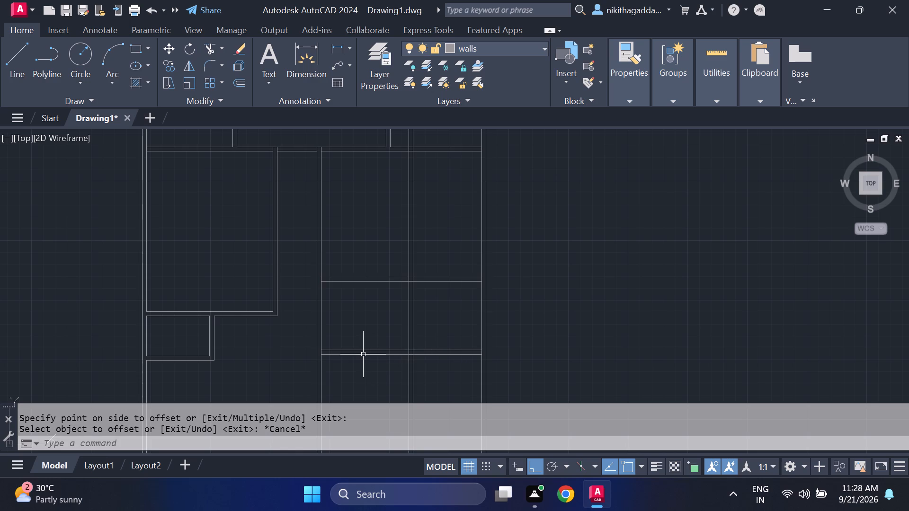
Offset the lower line of the right room's bottom partition 5' downward.
{"action": "scroll", "coordinate": [363, 331], "scroll_direction": "up", "scroll_amount": 1}
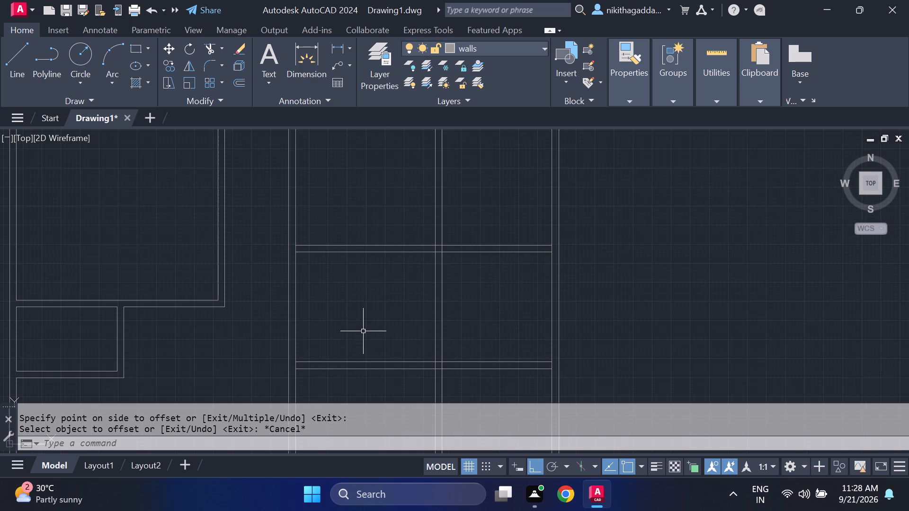
{"action": "middle_click_drag", "start_coordinate": [363, 331], "coordinate": [322, 309]}
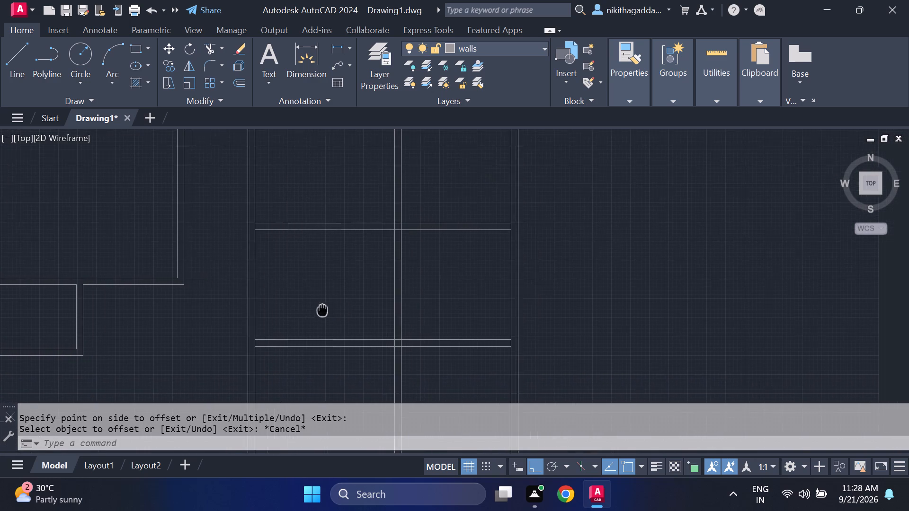
{"action": "middle_click_drag", "start_coordinate": [322, 309], "coordinate": [301, 282]}
{"action": "middle_click", "coordinate": [301, 282]}
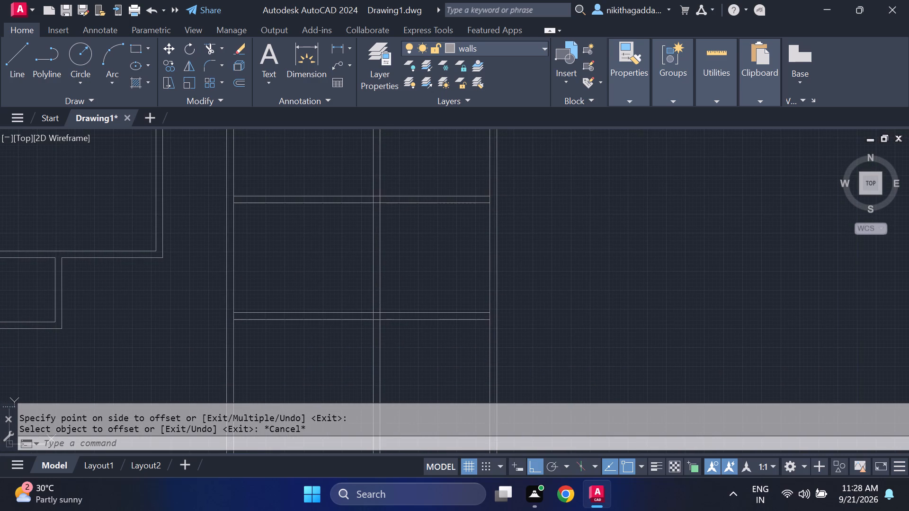
{"action": "scroll", "coordinate": [301, 282], "scroll_direction": "down", "scroll_amount": 2}
{"action": "scroll", "coordinate": [301, 285], "scroll_direction": "up", "scroll_amount": 1}
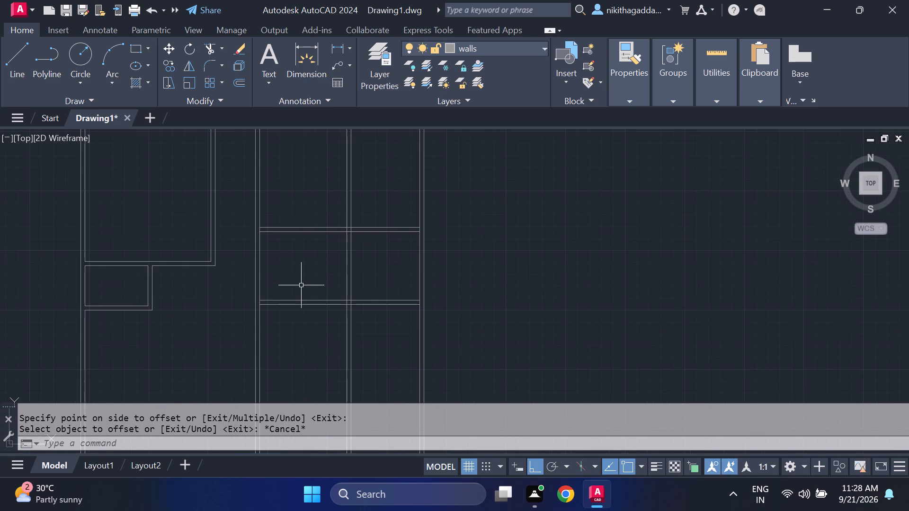
{"action": "scroll", "coordinate": [301, 285], "scroll_direction": "up", "scroll_amount": 1}
{"action": "type", "text": "of"}
{"action": "key", "text": "Return"}
{"action": "type", "text": "5'"}
{"action": "key", "text": "Return"}
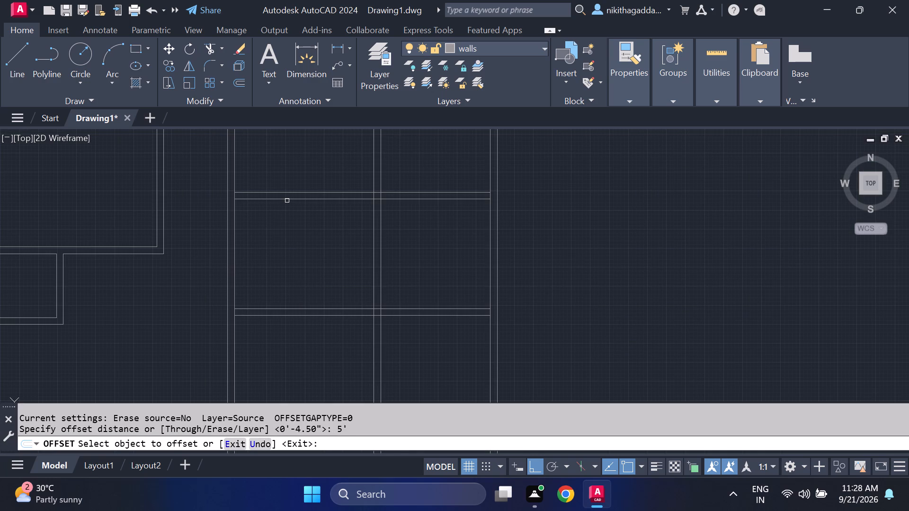
{"action": "left_click", "coordinate": [287, 200]}
{"action": "left_click", "coordinate": [287, 278]}
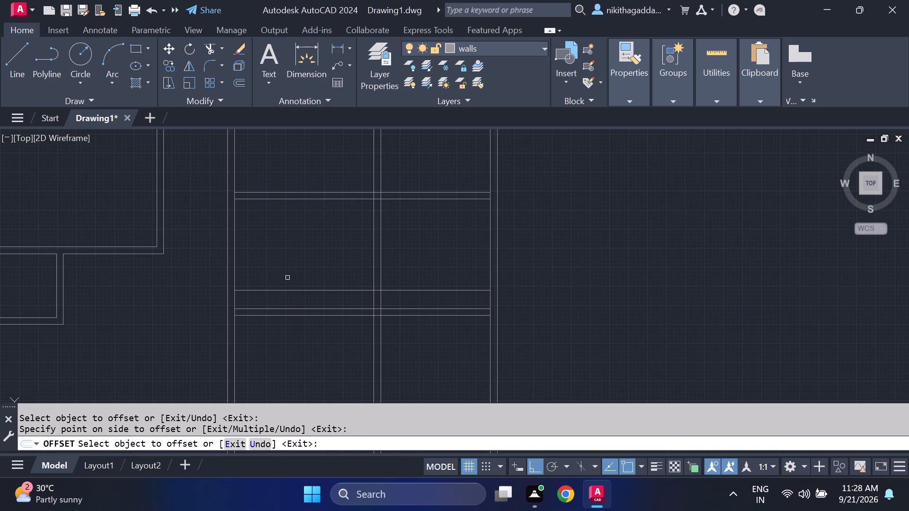
{"action": "key", "text": "Escape"}
Offset the new horizontal line 4.5" downward to give the partition its thickness.
{"action": "type", "text": "of"}
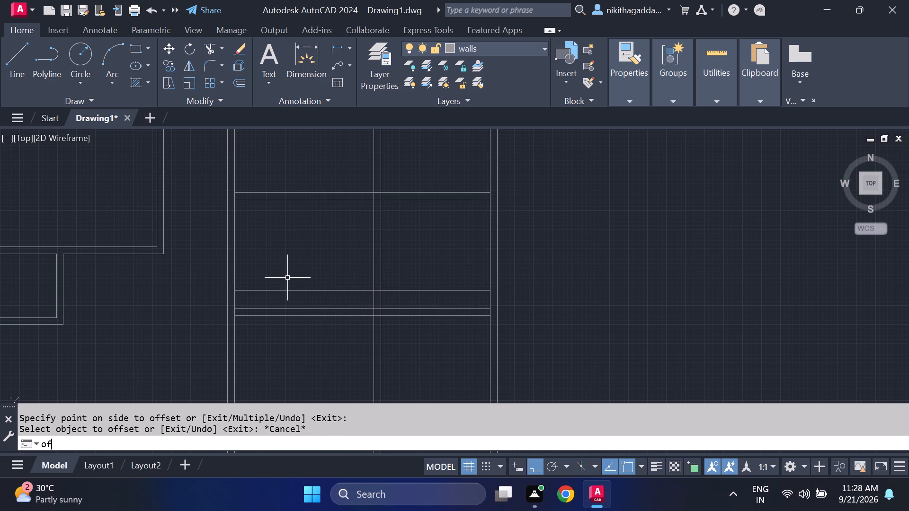
{"action": "key", "text": "Return"}
{"action": "type", "text": "4.5"}
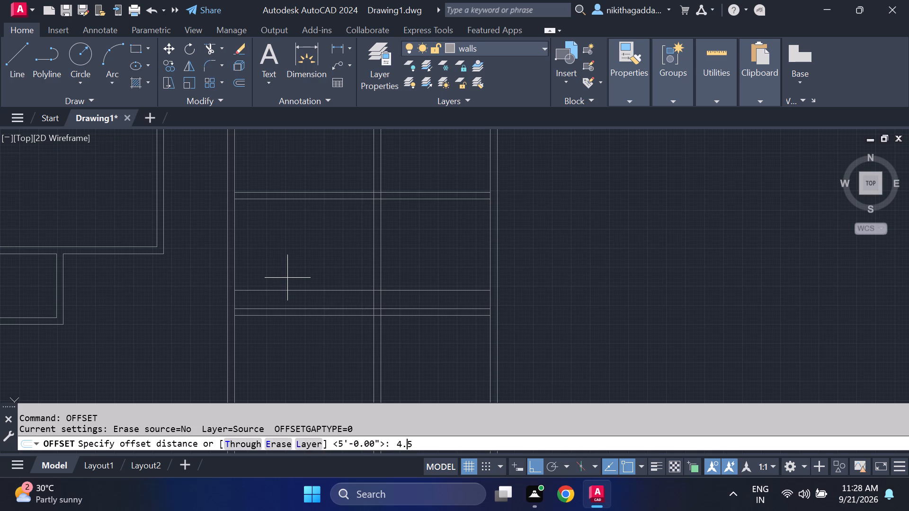
{"action": "key", "text": "shift+quotedbl"}
{"action": "key", "text": "Return"}
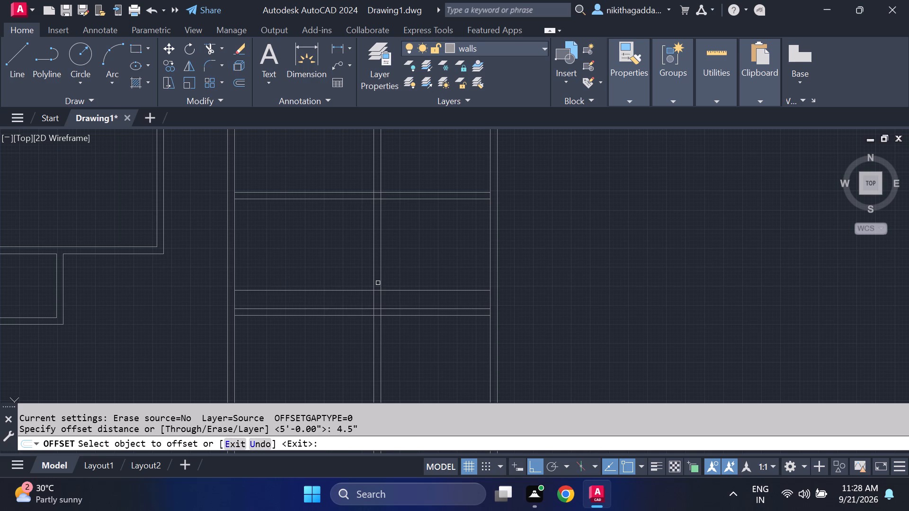
{"action": "left_click", "coordinate": [343, 291]}
{"action": "left_click", "coordinate": [339, 297]}
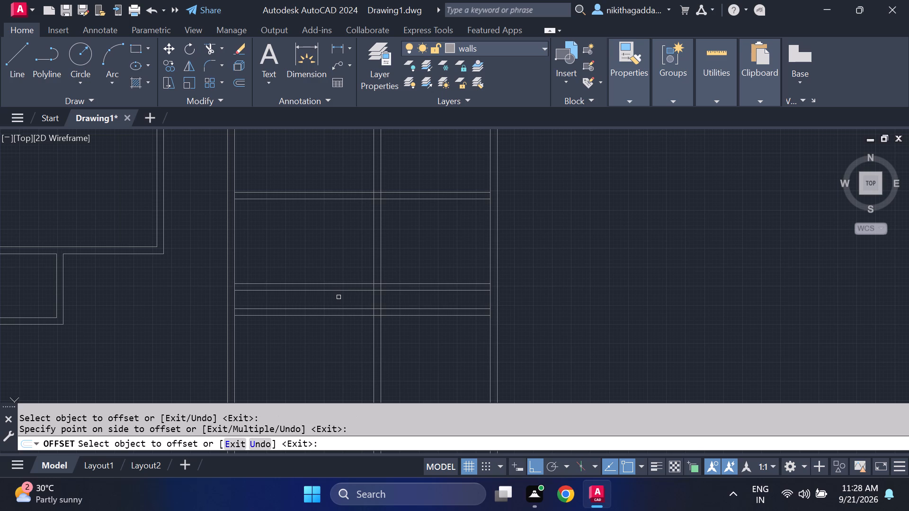
{"action": "key", "text": "ctrl+z"}
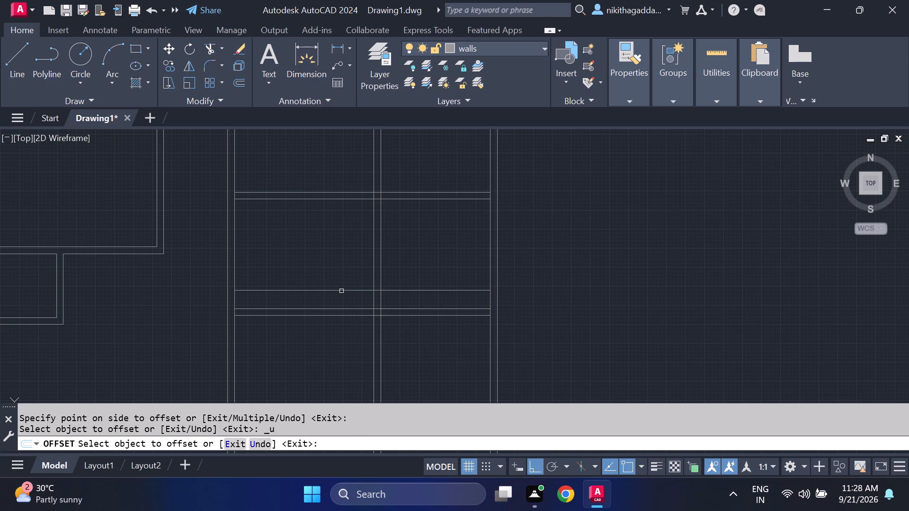
{"action": "left_click", "coordinate": [341, 291]}
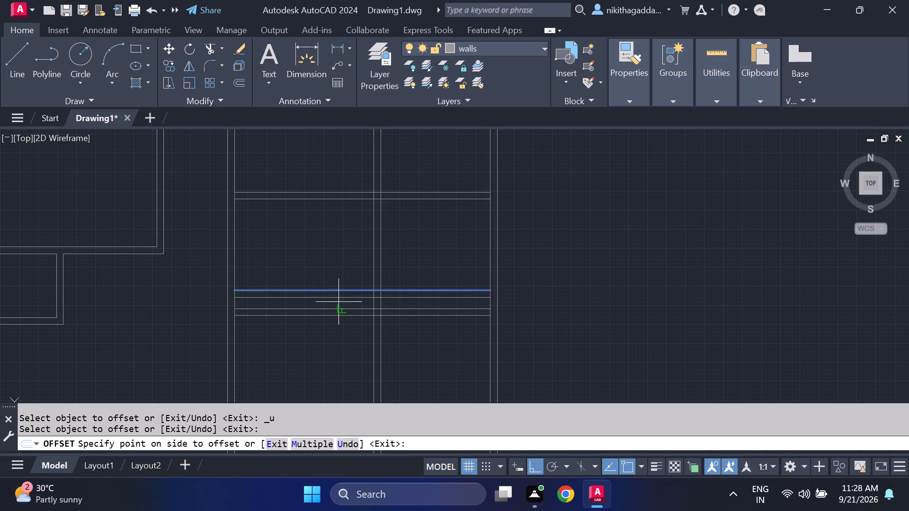
{"action": "left_click", "coordinate": [339, 302]}
{"action": "key", "text": "Escape"}
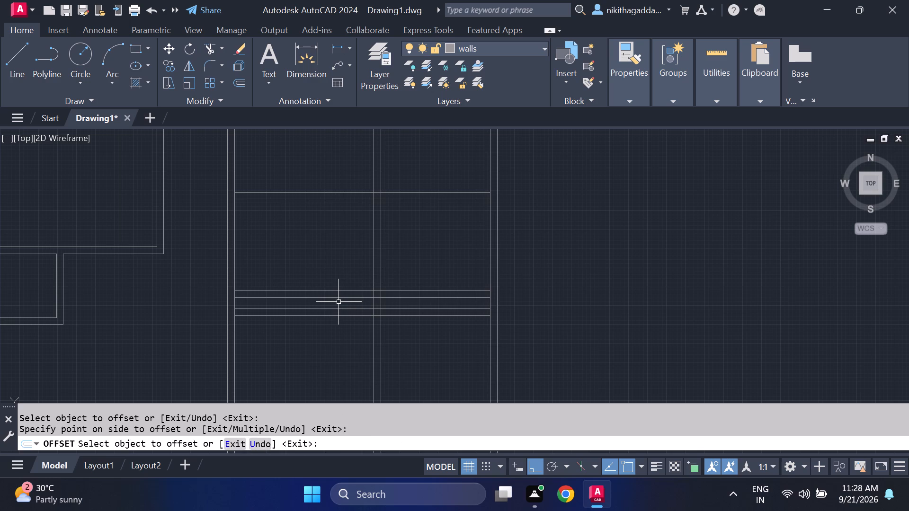
Trim the lower partition's lines west of the vertical partition and the 5' offset partition's lines east of it.
{"action": "type", "text": "tr"}
{"action": "key", "text": "Return"}
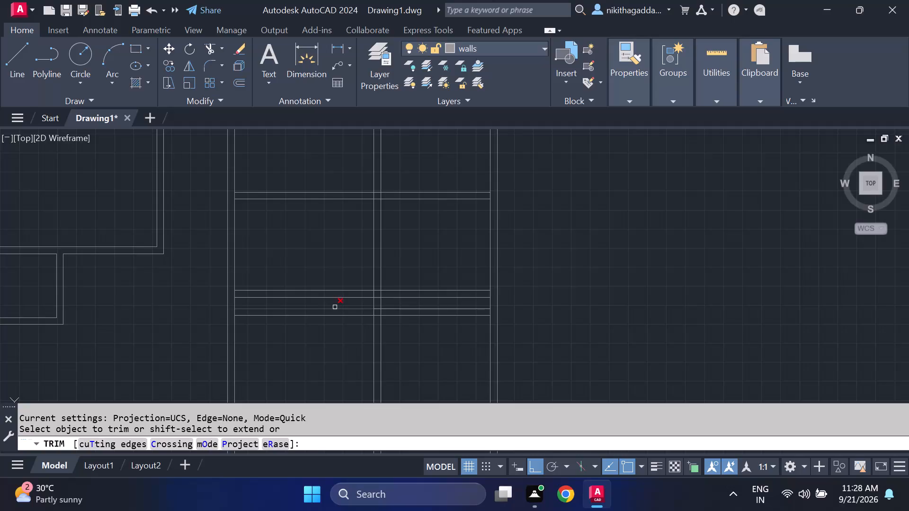
{"action": "left_click", "coordinate": [335, 307]}
{"action": "left_click", "coordinate": [331, 315]}
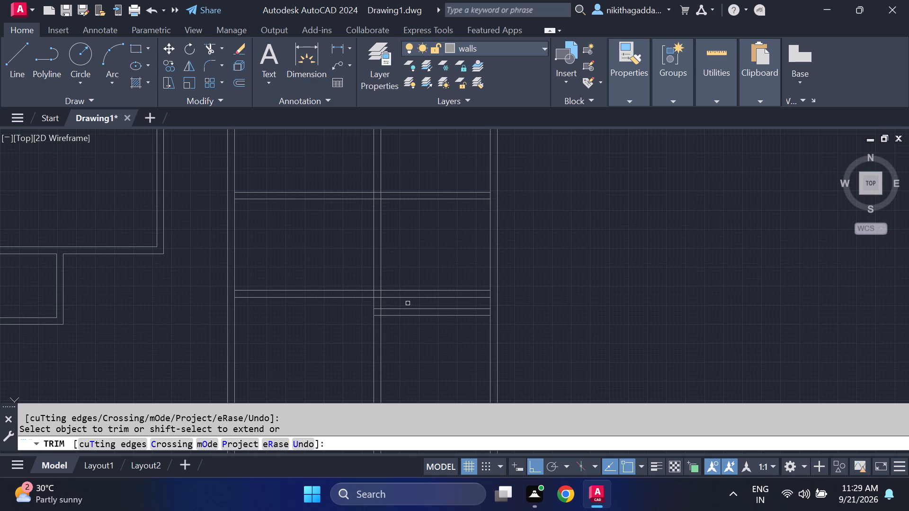
{"action": "left_click_drag", "start_coordinate": [398, 287], "coordinate": [457, 292]}
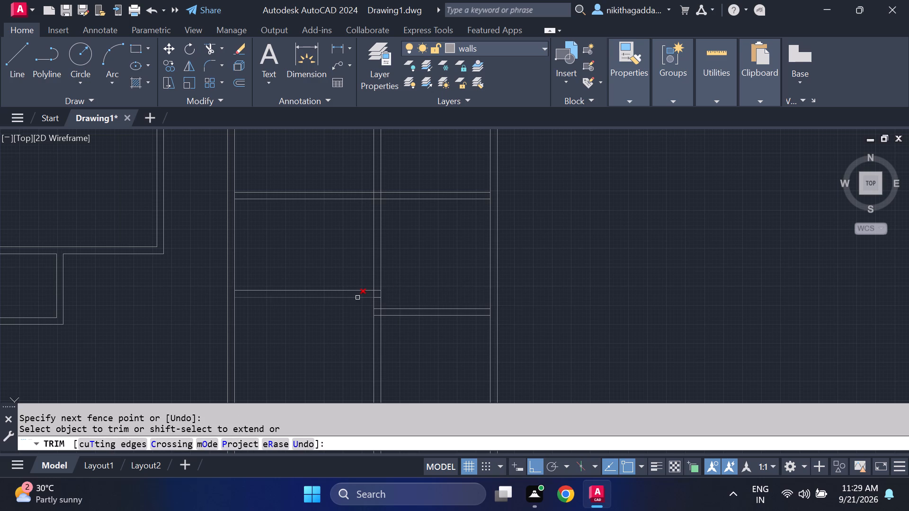
Trim the leftover line segments where the two staggered horizontal partitions meet the vertical partition, opening both junctions.
{"action": "scroll", "coordinate": [362, 298], "scroll_direction": "up", "scroll_amount": 1}
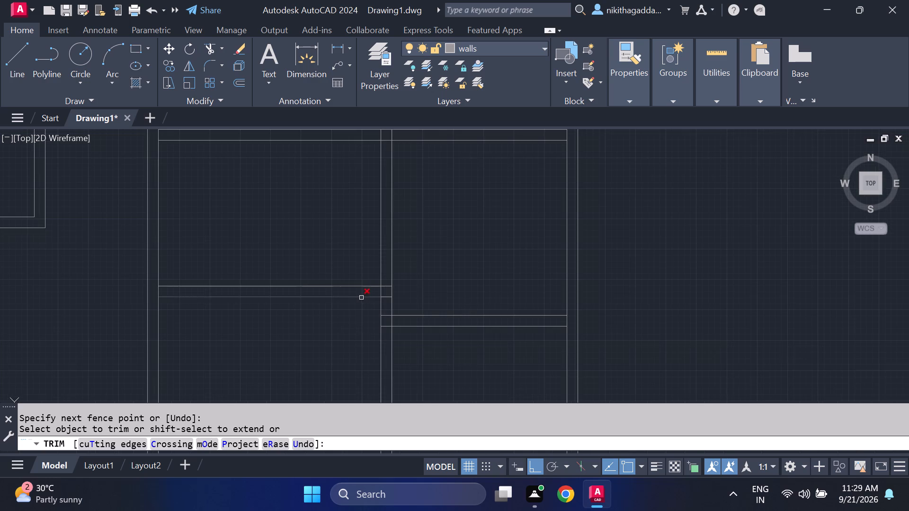
{"action": "scroll", "coordinate": [380, 299], "scroll_direction": "up", "scroll_amount": 2}
{"action": "left_click_drag", "start_coordinate": [397, 306], "coordinate": [386, 254]}
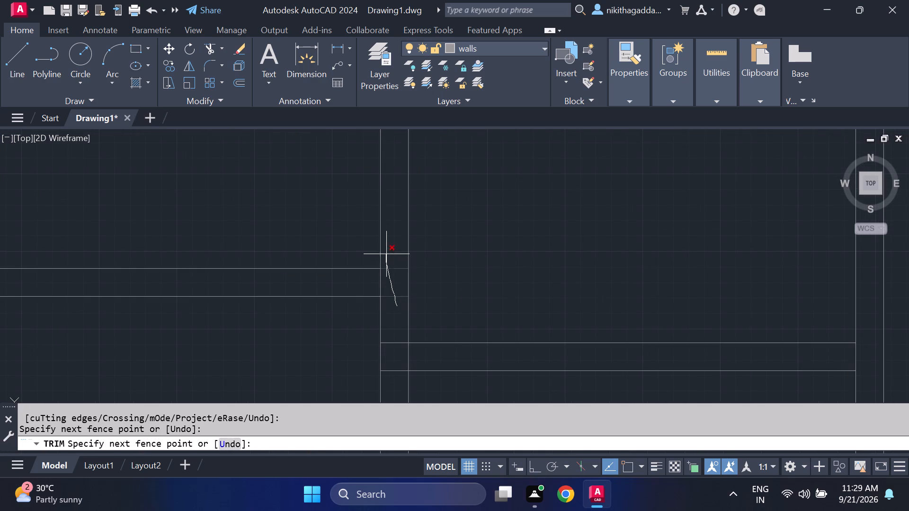
{"action": "left_click_drag", "start_coordinate": [386, 254], "coordinate": [390, 251]}
{"action": "left_click", "coordinate": [379, 282]}
{"action": "scroll", "coordinate": [440, 315], "scroll_direction": "down", "scroll_amount": 3}
{"action": "scroll", "coordinate": [431, 340], "scroll_direction": "up", "scroll_amount": 1}
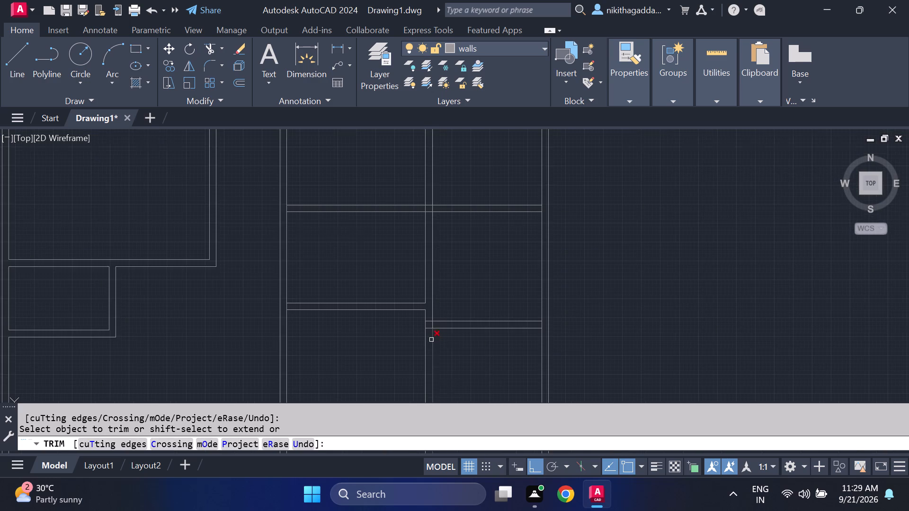
{"action": "scroll", "coordinate": [431, 340], "scroll_direction": "up", "scroll_amount": 2}
{"action": "left_click", "coordinate": [428, 284]}
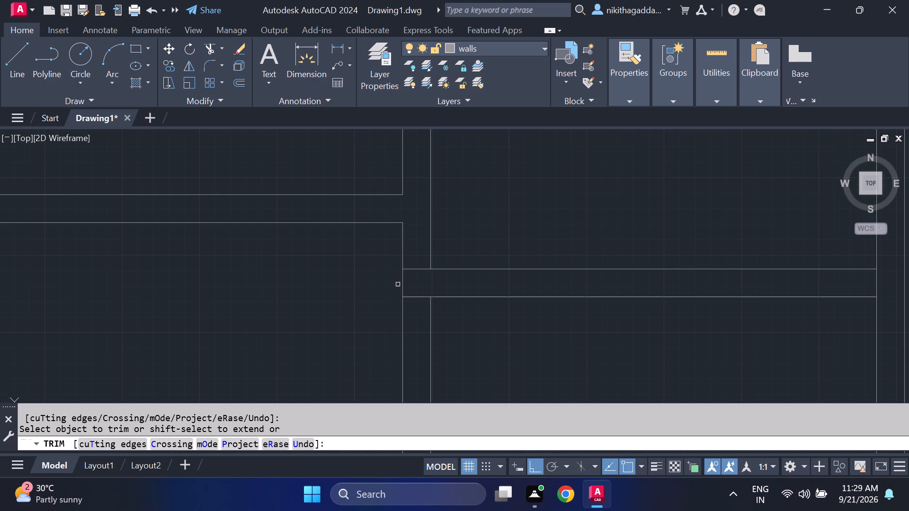
{"action": "left_click", "coordinate": [412, 267]}
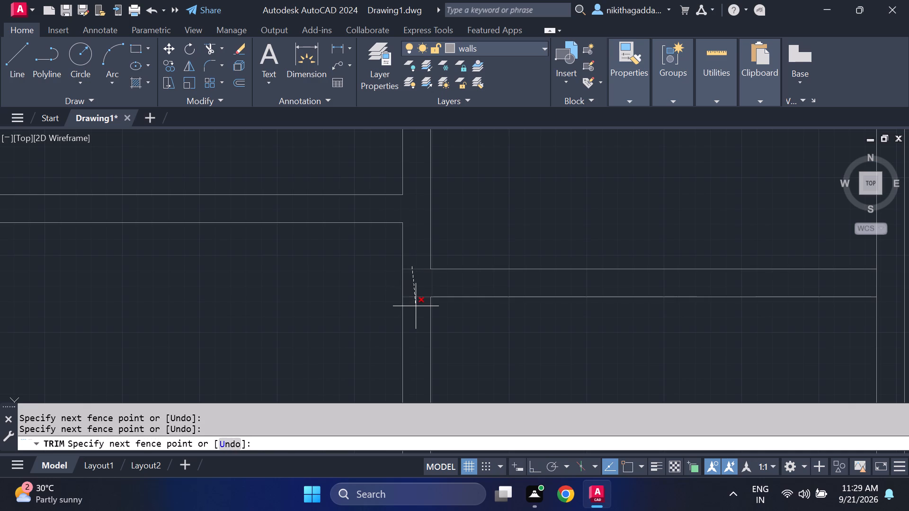
{"action": "left_click", "coordinate": [416, 308]}
Examine the trimmed partitions and the overall room layout around them.
{"action": "scroll", "coordinate": [419, 308], "scroll_direction": "down", "scroll_amount": 4}
{"action": "middle_click_drag", "start_coordinate": [463, 359], "coordinate": [463, 359]}
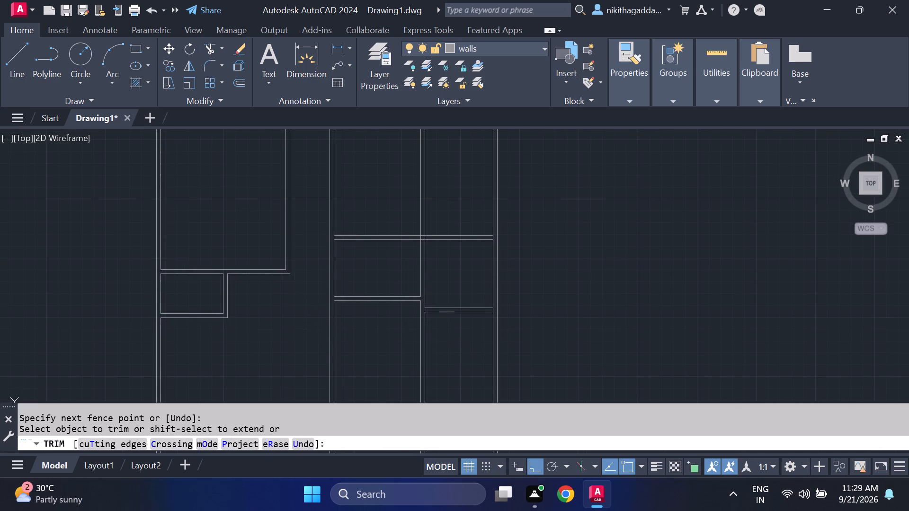
{"action": "middle_click_drag", "start_coordinate": [463, 359], "coordinate": [446, 334]}
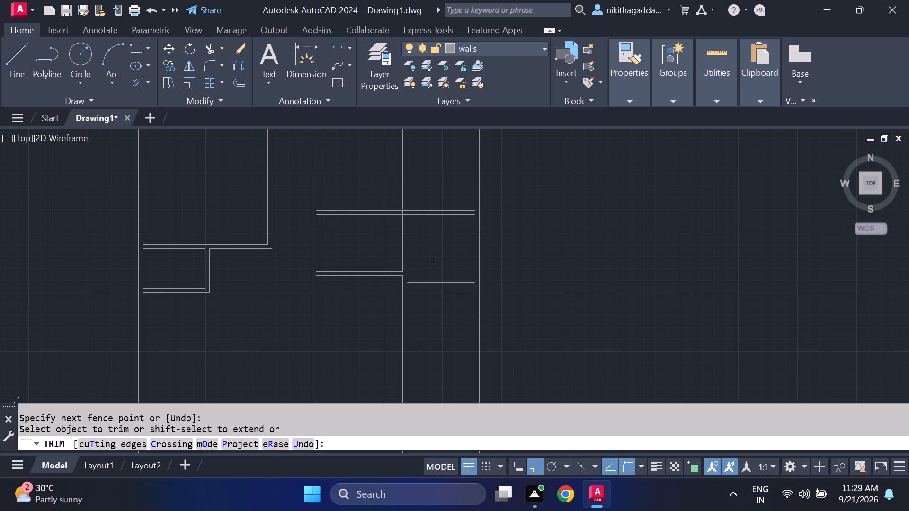
{"action": "scroll", "coordinate": [430, 262], "scroll_direction": "down", "scroll_amount": 2}
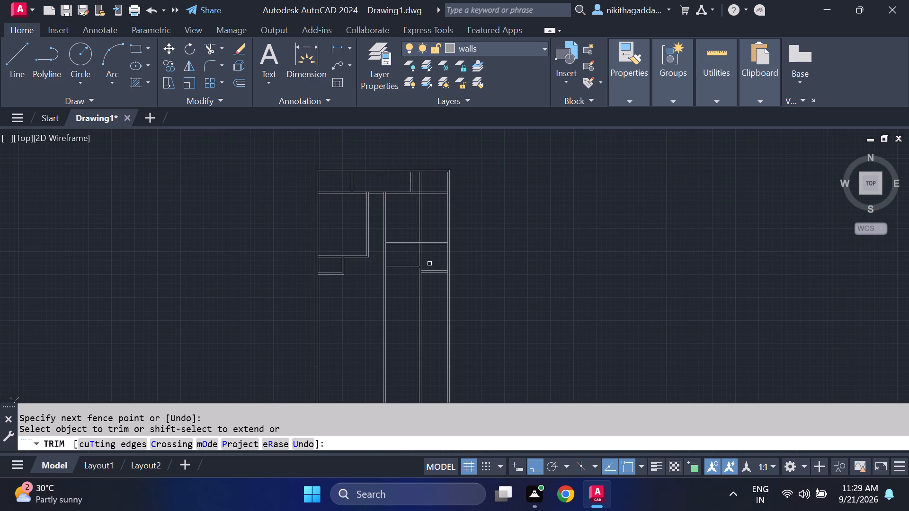
{"action": "scroll", "coordinate": [437, 264], "scroll_direction": "up", "scroll_amount": 2}
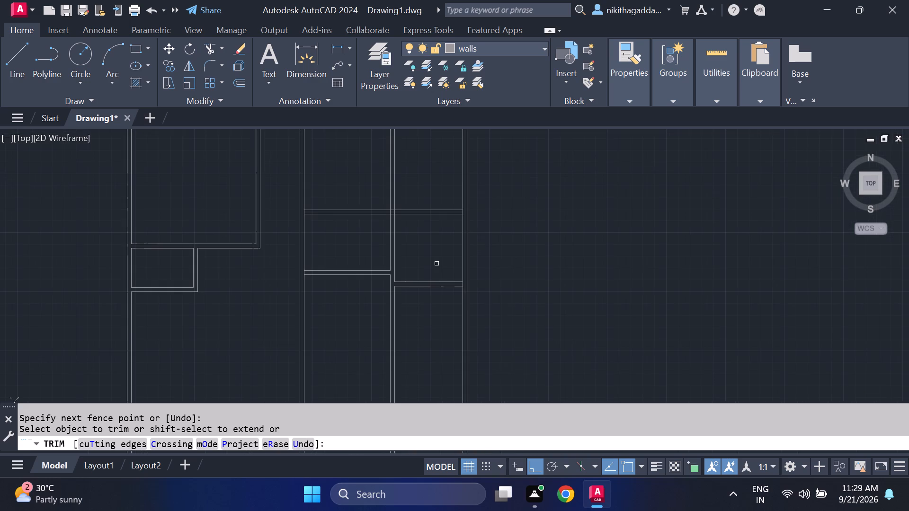
{"action": "scroll", "coordinate": [434, 273], "scroll_direction": "down", "scroll_amount": 1}
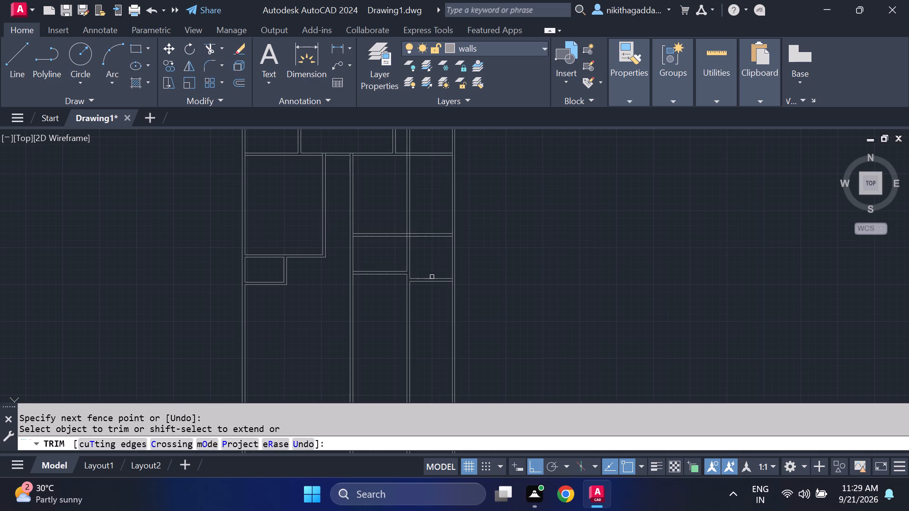
{"action": "middle_click_drag", "start_coordinate": [423, 280], "coordinate": [347, 281]}
{"action": "scroll", "coordinate": [347, 281], "scroll_direction": "up", "scroll_amount": 3}
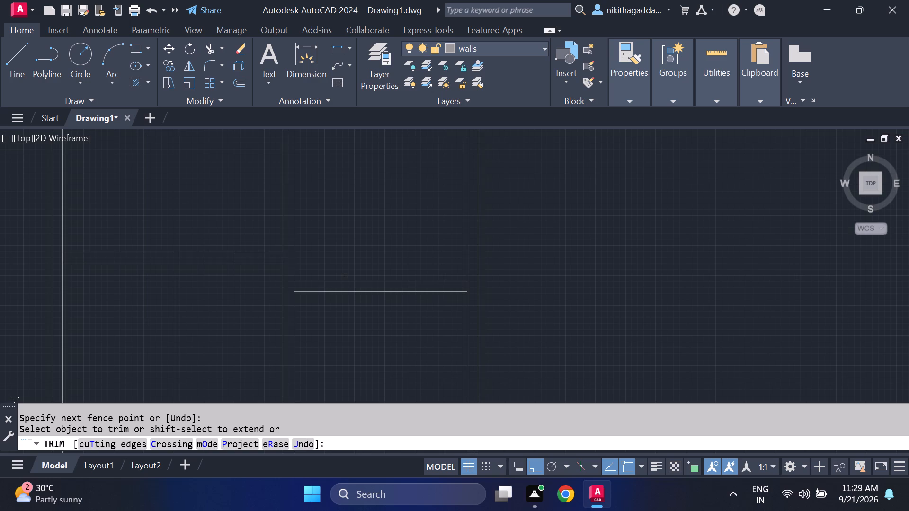
{"action": "scroll", "coordinate": [345, 276], "scroll_direction": "down", "scroll_amount": 3}
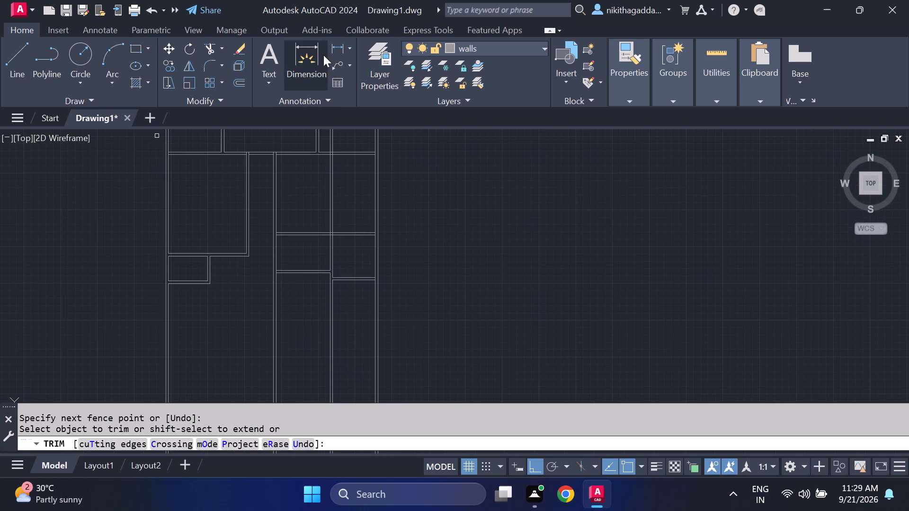
Measure the clear width of the 5'-deep space west of the vertical partition with a linear dimension, without placing it.
{"action": "left_click", "coordinate": [331, 45]}
{"action": "scroll", "coordinate": [257, 253], "scroll_direction": "up", "scroll_amount": 3}
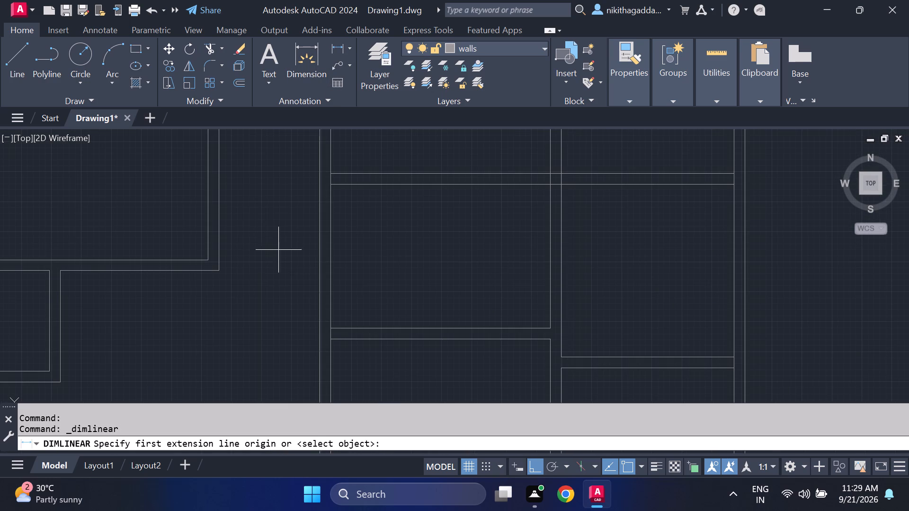
{"action": "left_click", "coordinate": [333, 264]}
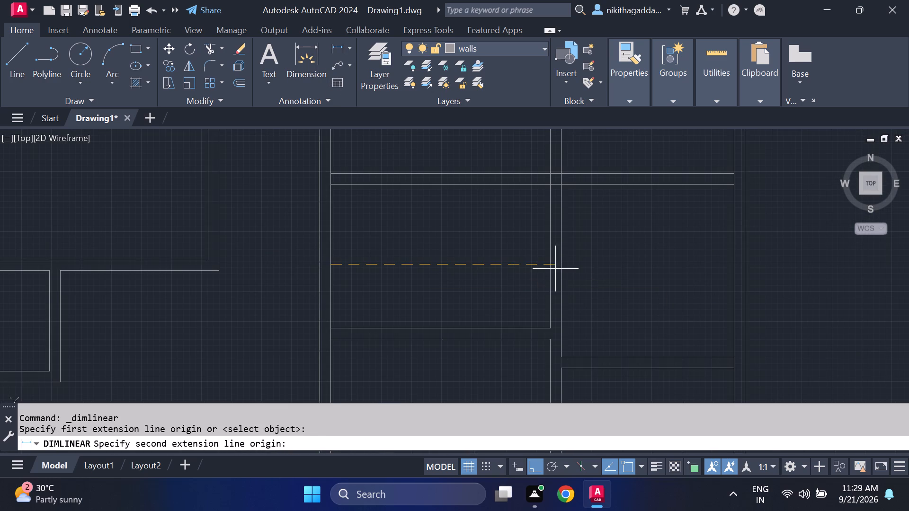
{"action": "left_click", "coordinate": [551, 265]}
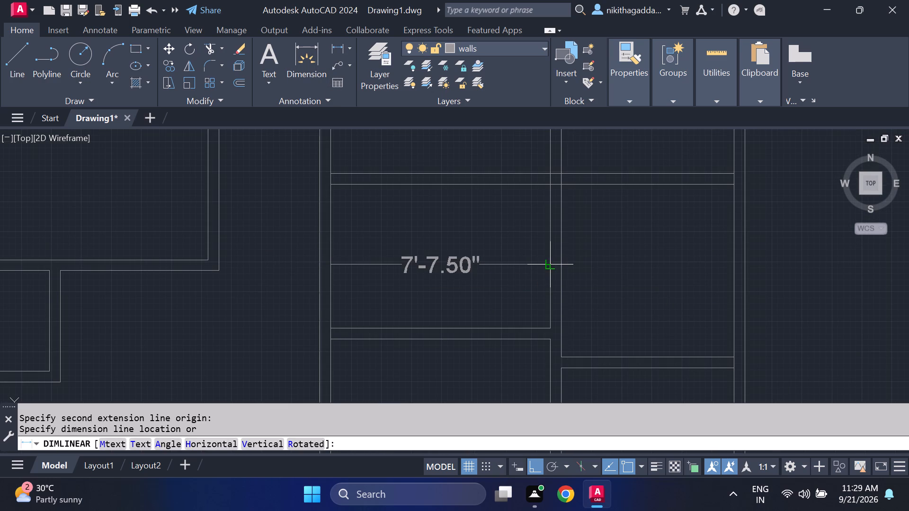
{"action": "key", "text": "Escape"}
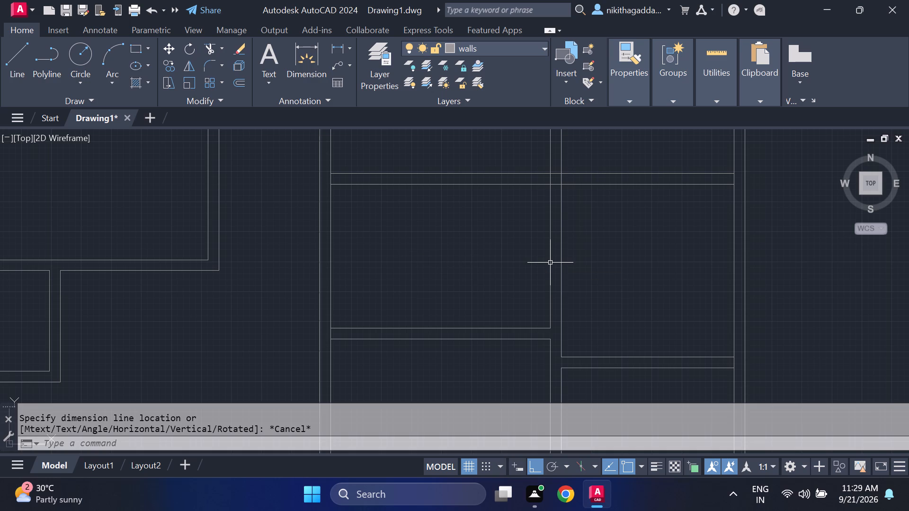
{"action": "scroll", "coordinate": [517, 255], "scroll_direction": "down", "scroll_amount": 1}
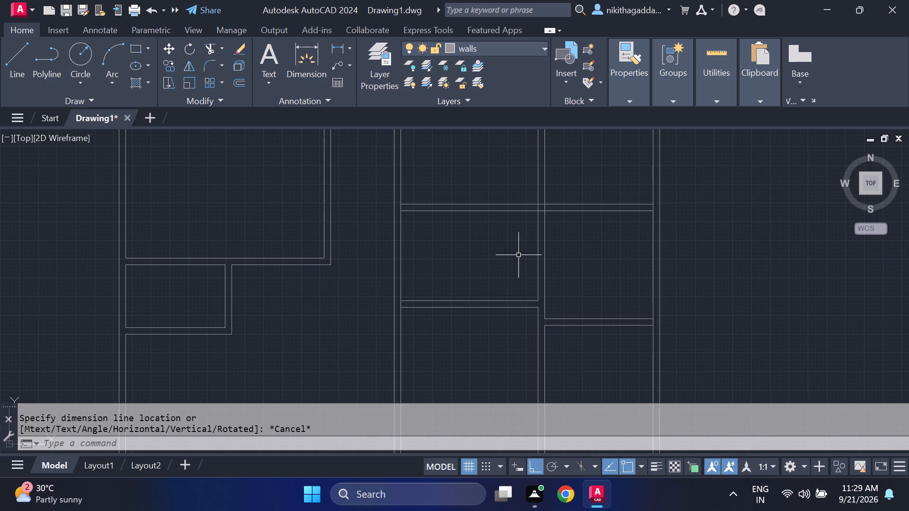
{"action": "middle_click_drag", "start_coordinate": [518, 255], "coordinate": [454, 342]}
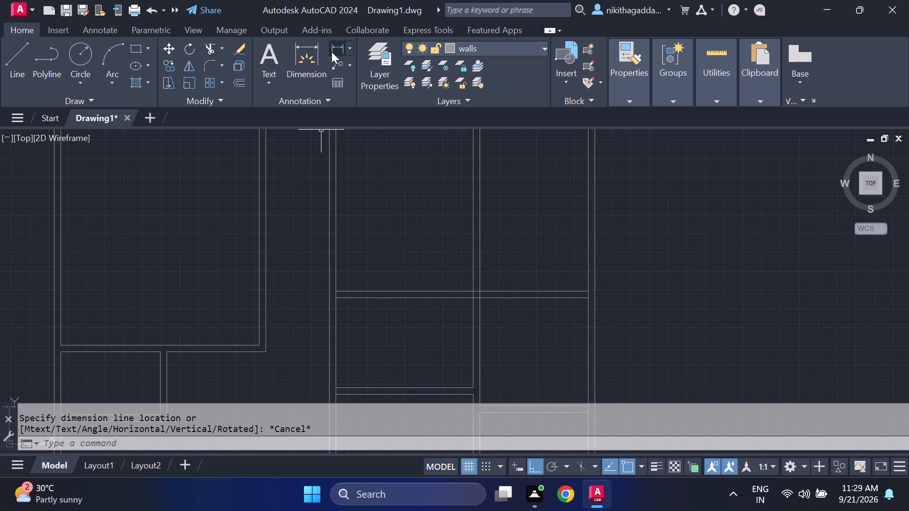
Measure the clear width between the eastern room's west wall and the outer east wall with a linear dimension, without placing it.
{"action": "left_click", "coordinate": [331, 52]}
{"action": "left_click", "coordinate": [332, 225]}
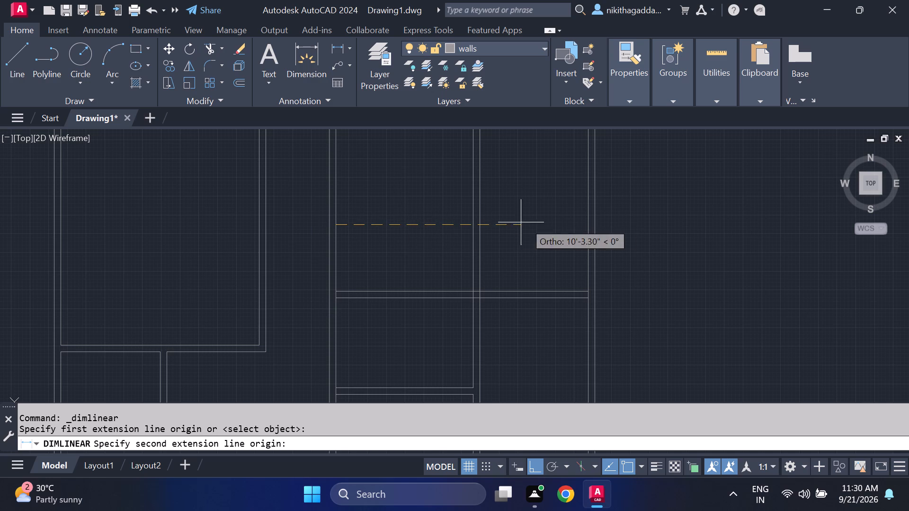
{"action": "left_click", "coordinate": [587, 220]}
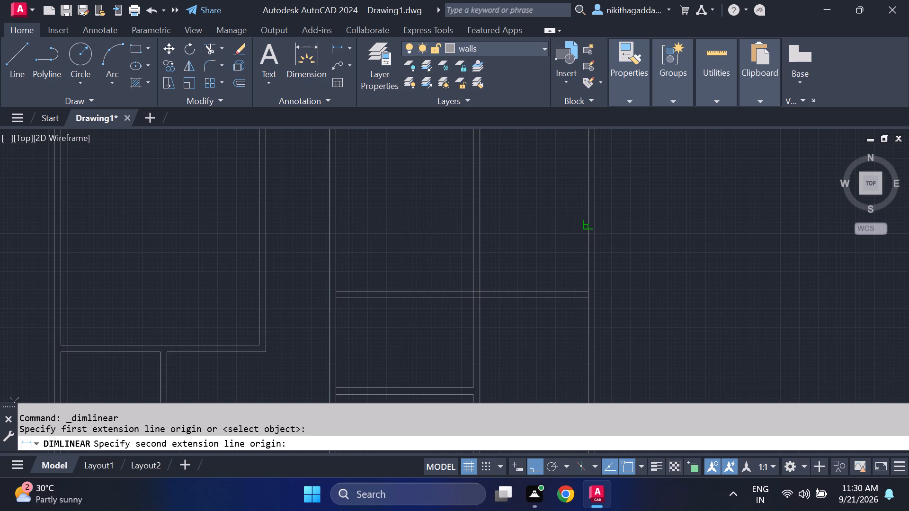
{"action": "key", "text": "Escape"}
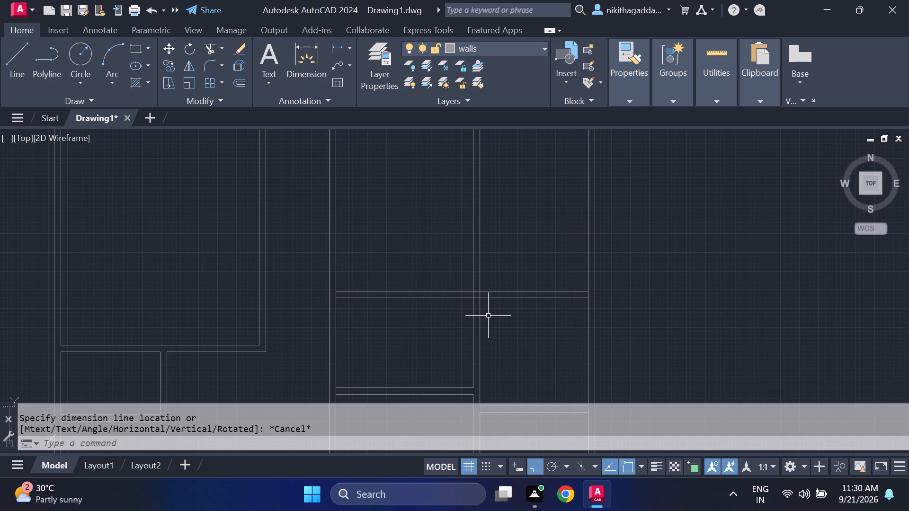
Erase both lines of the staggered lower partition east of the vertical partition.
{"action": "middle_click_drag", "start_coordinate": [486, 314], "coordinate": [446, 239]}
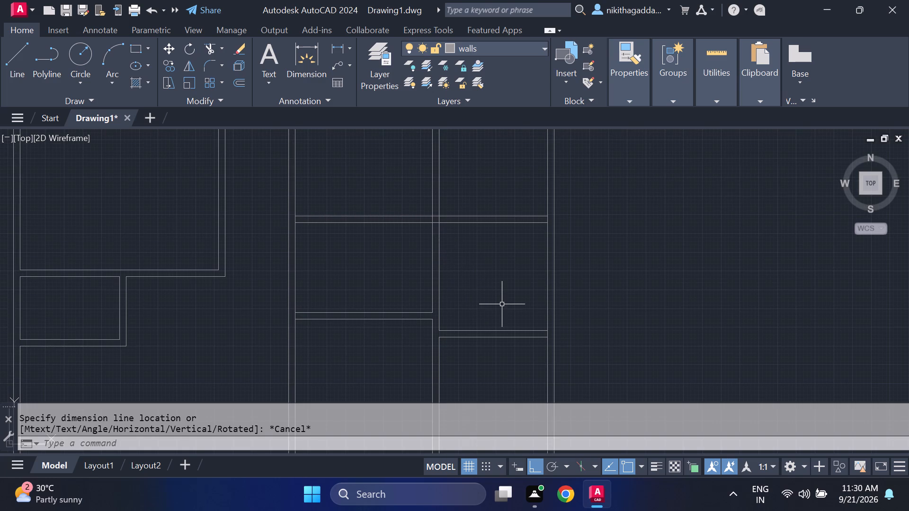
{"action": "left_click", "coordinate": [505, 306]}
{"action": "left_click", "coordinate": [472, 340]}
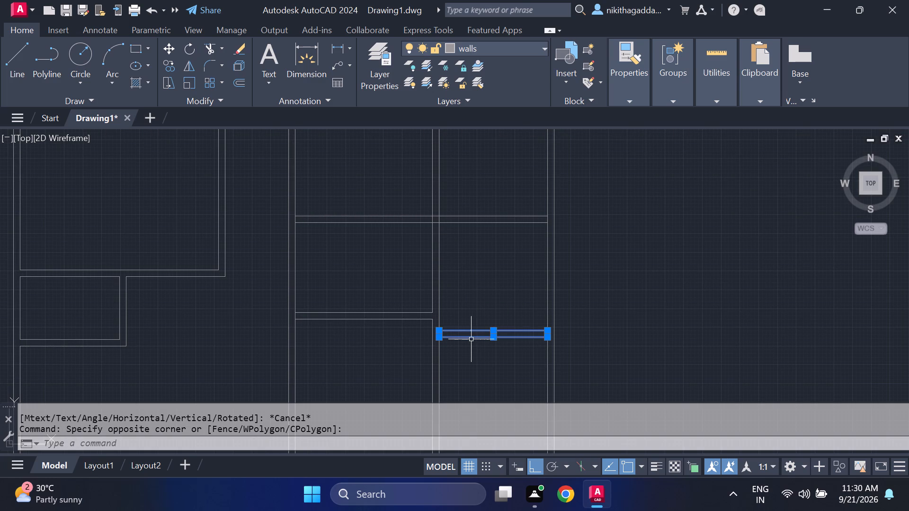
{"action": "key", "text": "Delete"}
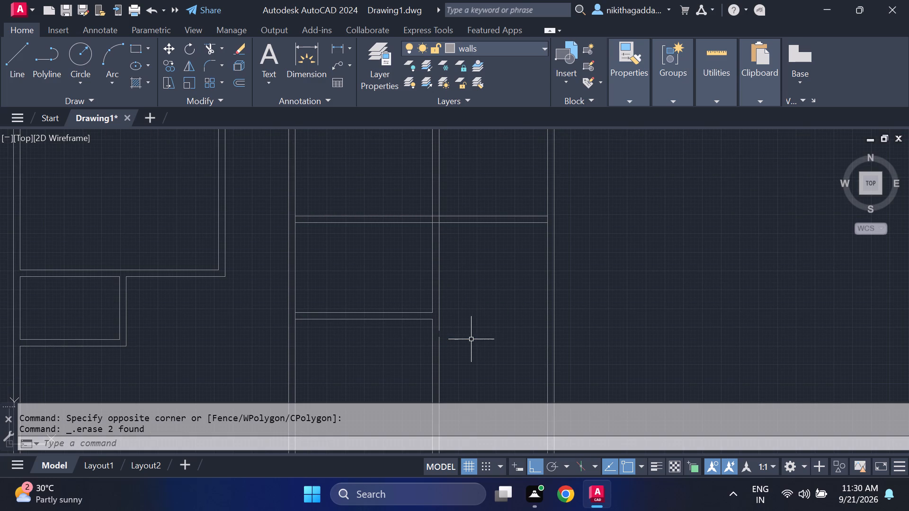
Extend both lines of the horizontal partition west of the vertical partition to the outer east wall.
{"action": "type", "text": "ex"}
{"action": "key", "text": "Return"}
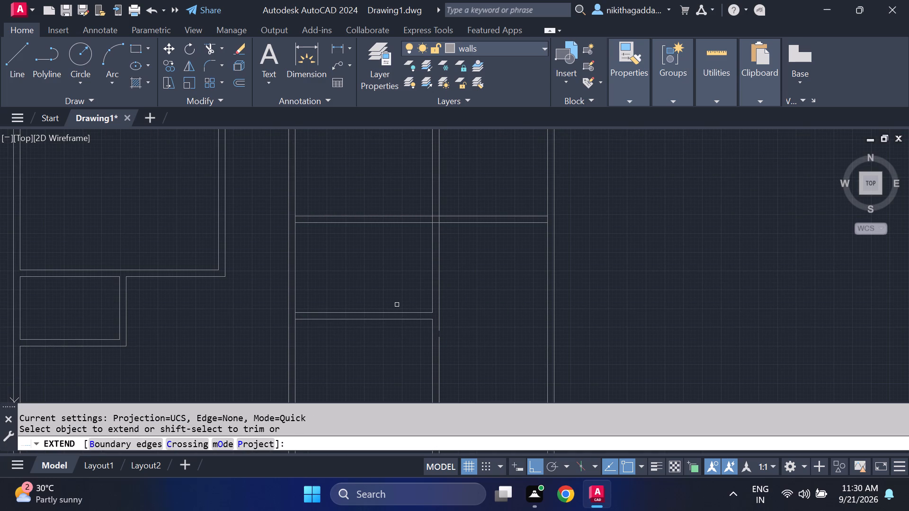
{"action": "left_click", "coordinate": [402, 312]}
{"action": "left_click", "coordinate": [419, 312]}
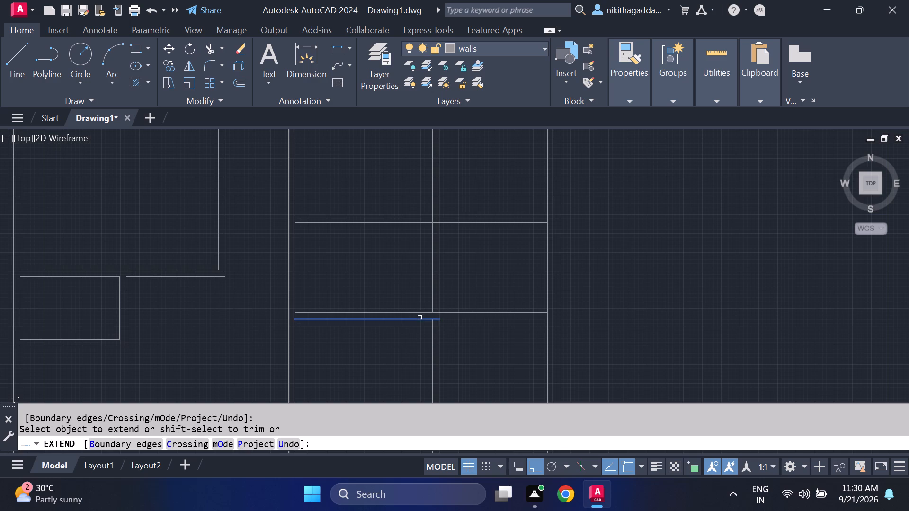
{"action": "left_click", "coordinate": [420, 319]}
{"action": "left_click", "coordinate": [427, 319]}
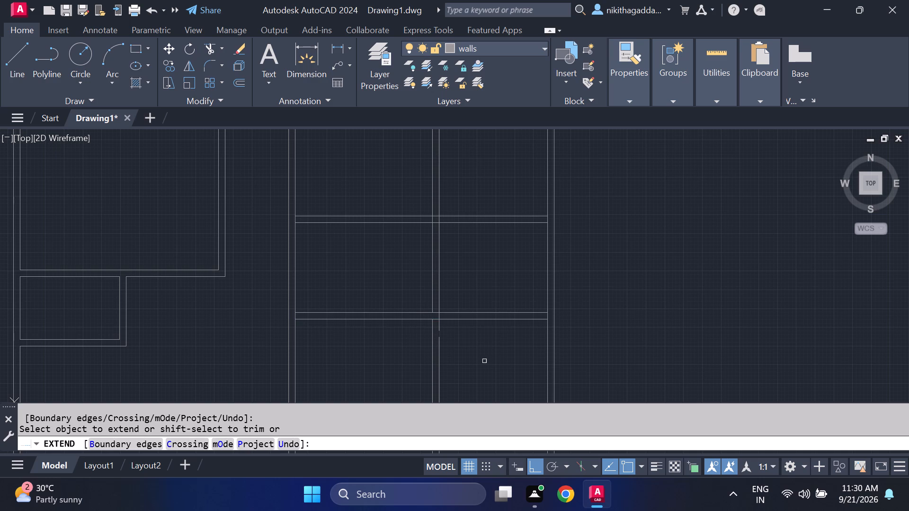
{"action": "key", "text": "Escape"}
Extend the vertical partition's east line to close the gap left by the erased partition.
{"action": "type", "text": "ex"}
{"action": "key", "text": "Return"}
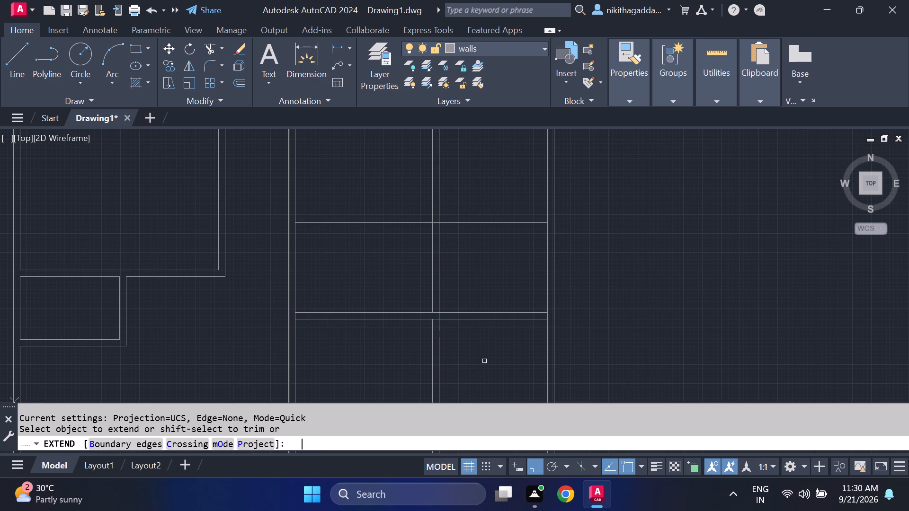
{"action": "left_click", "coordinate": [440, 350]}
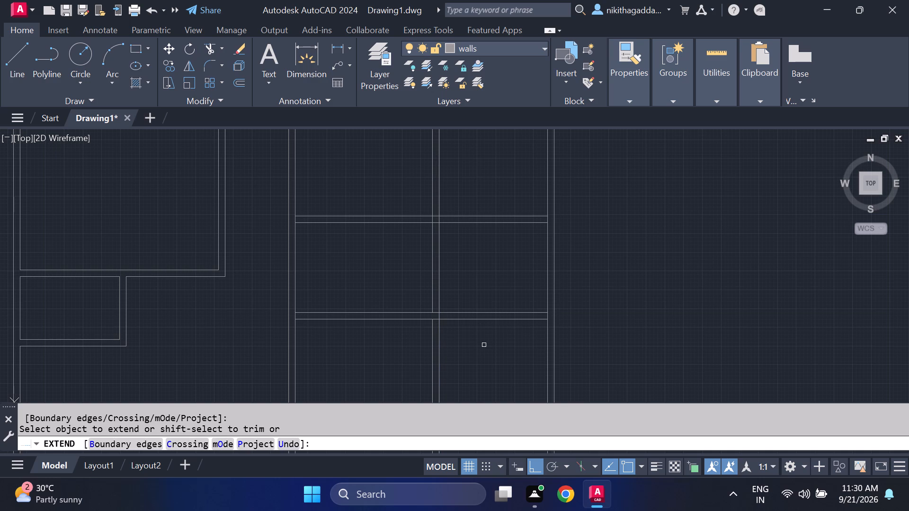
{"action": "key", "text": "Escape"}
Trim the vertical partition's lines south of and within the extended horizontal partition, and open the junction between them.
{"action": "type", "text": "tr"}
{"action": "key", "text": "Return"}
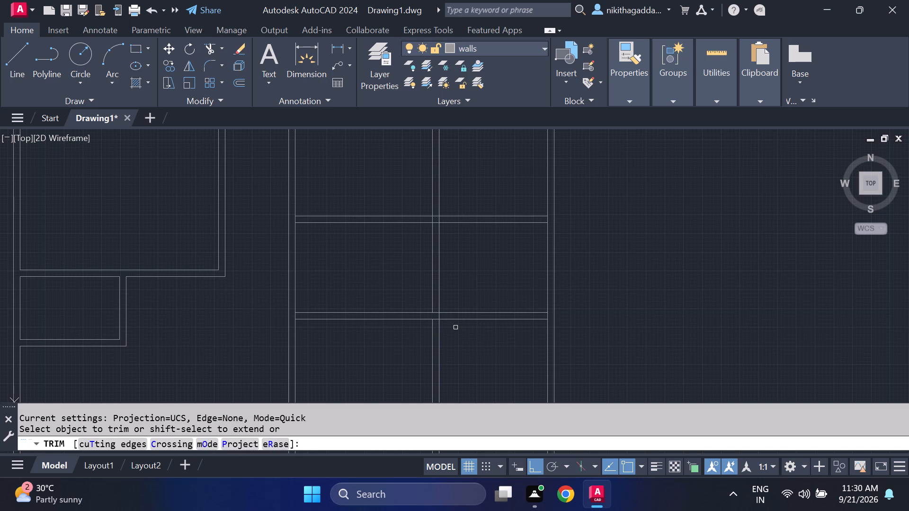
{"action": "scroll", "coordinate": [446, 310], "scroll_direction": "up", "scroll_amount": 2}
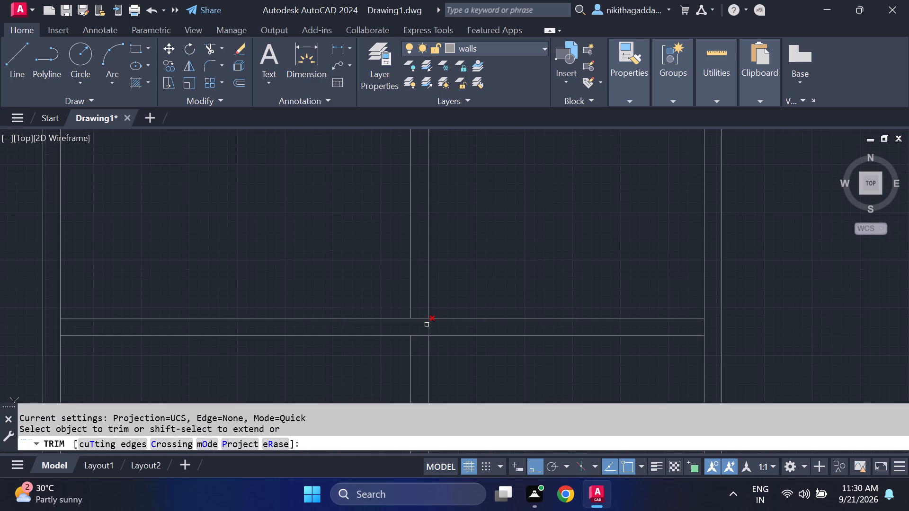
{"action": "left_click_drag", "start_coordinate": [448, 359], "coordinate": [368, 364]}
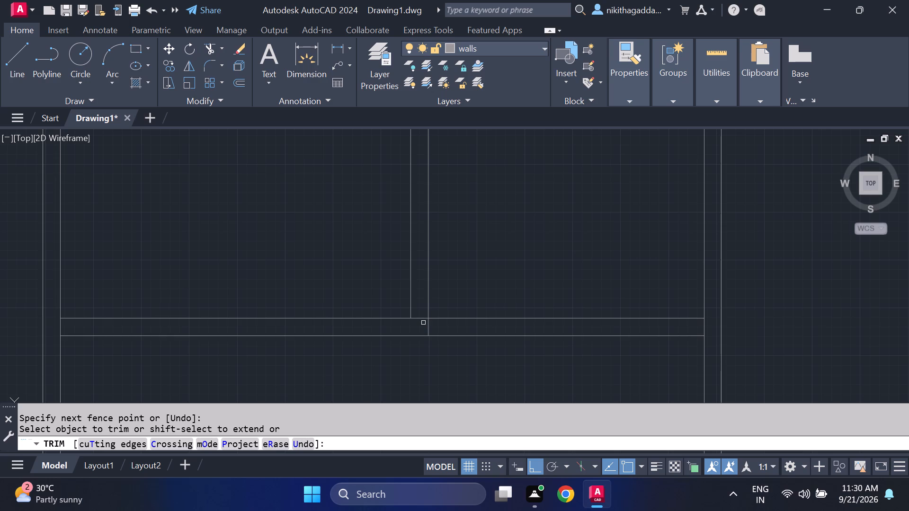
{"action": "left_click", "coordinate": [428, 324]}
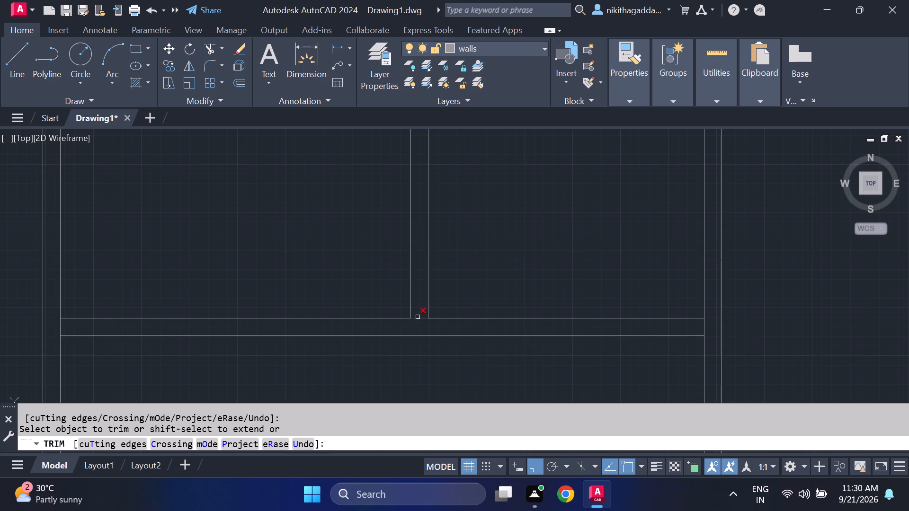
{"action": "left_click", "coordinate": [418, 317]}
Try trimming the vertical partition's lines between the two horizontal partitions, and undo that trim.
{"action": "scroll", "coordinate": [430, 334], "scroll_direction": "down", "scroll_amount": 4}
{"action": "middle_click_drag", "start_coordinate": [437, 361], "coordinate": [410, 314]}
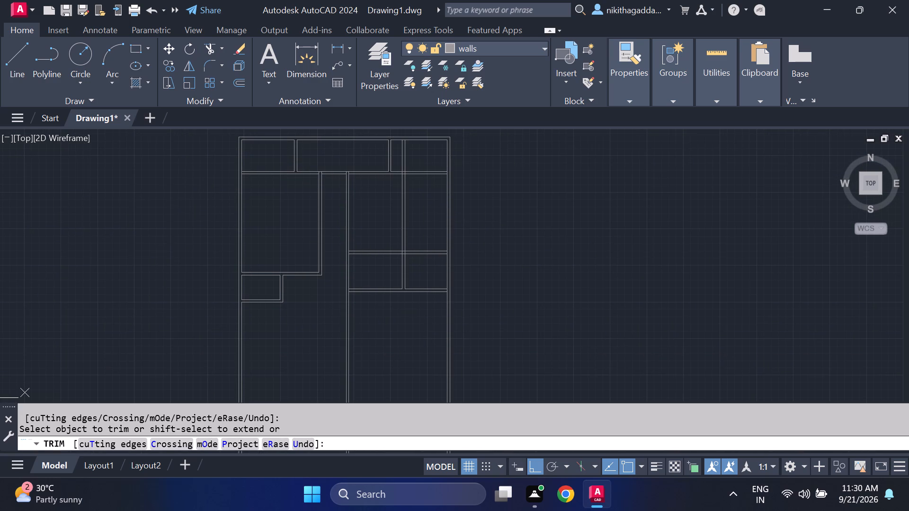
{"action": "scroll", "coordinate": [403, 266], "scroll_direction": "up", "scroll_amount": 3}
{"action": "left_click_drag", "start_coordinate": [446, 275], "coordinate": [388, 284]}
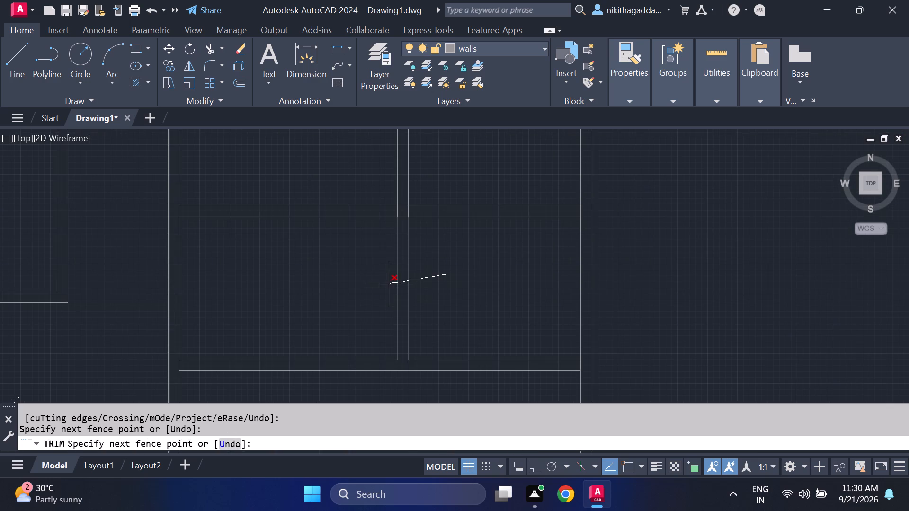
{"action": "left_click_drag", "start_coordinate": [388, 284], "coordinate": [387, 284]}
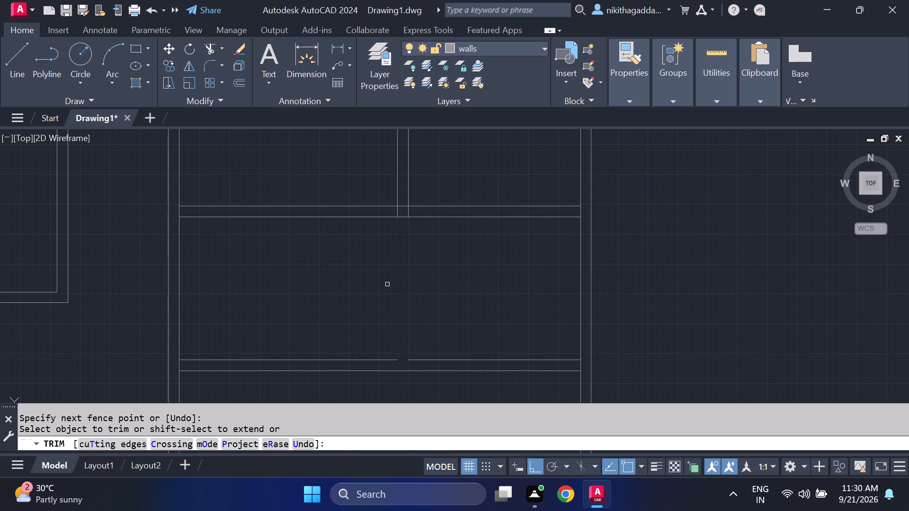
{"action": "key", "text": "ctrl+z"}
Trim the vertical partition's lines where they cross the upper horizontal partition and continue north of it.
{"action": "scroll", "coordinate": [356, 267], "scroll_direction": "down", "scroll_amount": 3}
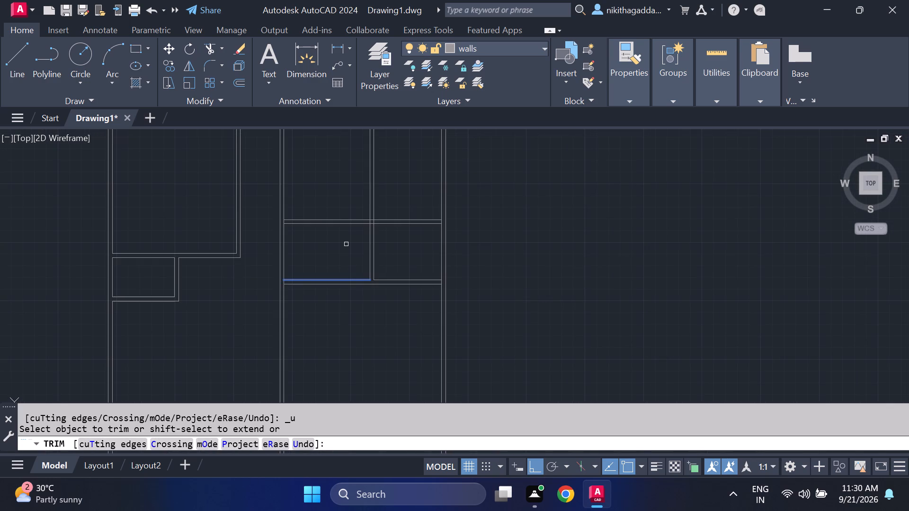
{"action": "scroll", "coordinate": [386, 220], "scroll_direction": "up", "scroll_amount": 3}
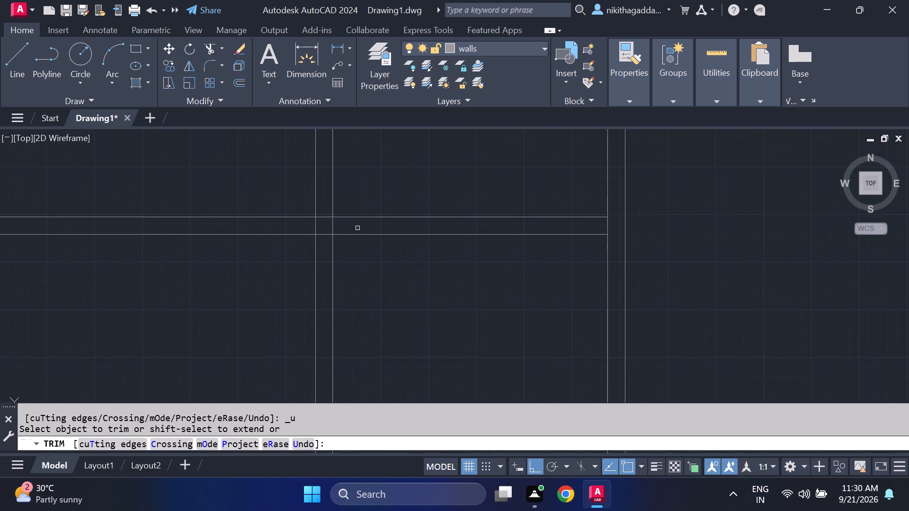
{"action": "scroll", "coordinate": [339, 221], "scroll_direction": "up", "scroll_amount": 2}
{"action": "left_click_drag", "start_coordinate": [339, 221], "coordinate": [256, 238]}
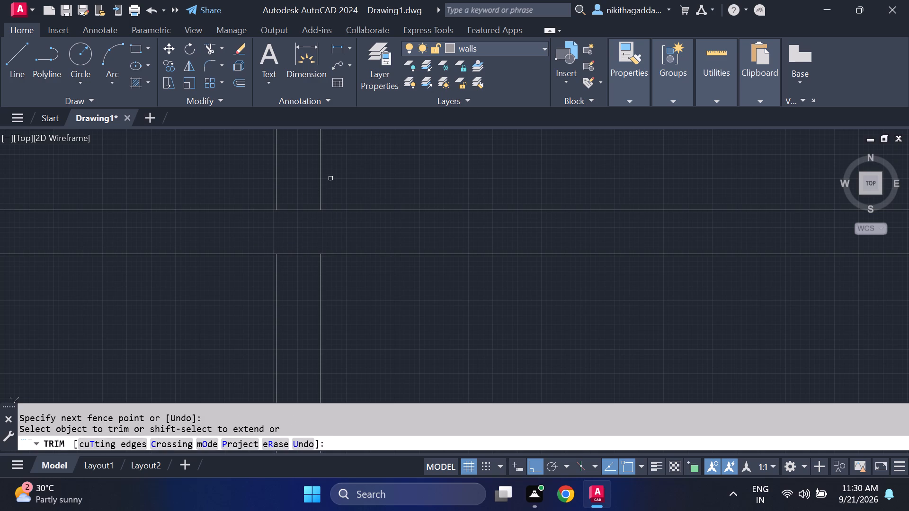
{"action": "left_click_drag", "start_coordinate": [330, 178], "coordinate": [220, 168]}
{"action": "scroll", "coordinate": [274, 203], "scroll_direction": "down", "scroll_amount": 8}
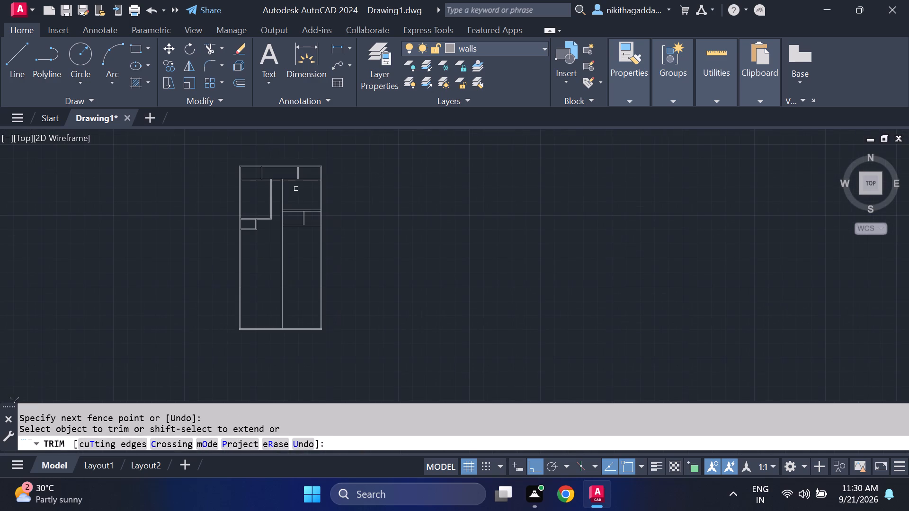
{"action": "scroll", "coordinate": [298, 169], "scroll_direction": "up", "scroll_amount": 3}
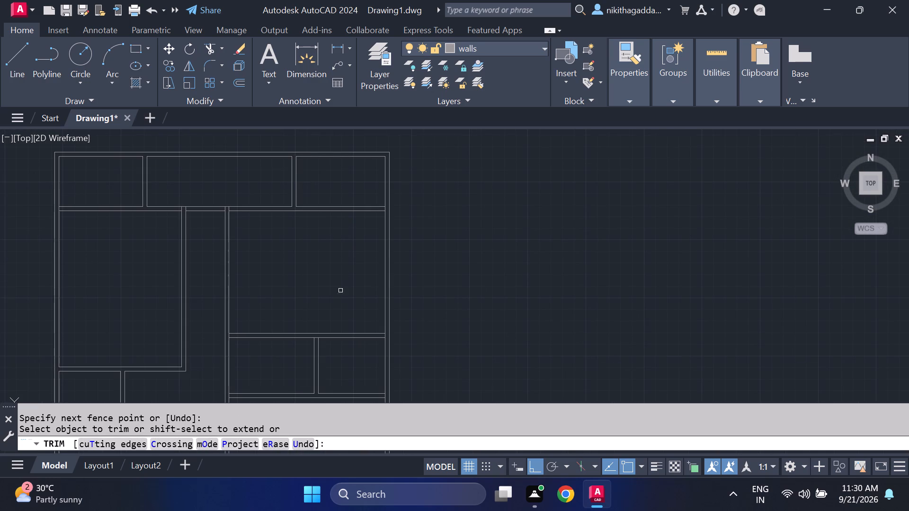
{"action": "middle_click_drag", "start_coordinate": [337, 293], "coordinate": [324, 177]}
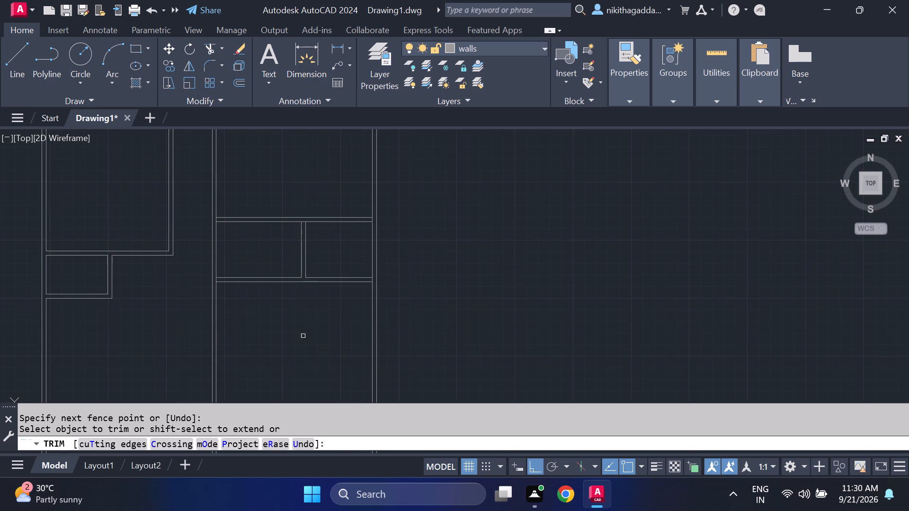
{"action": "middle_click_drag", "start_coordinate": [294, 321], "coordinate": [297, 276]}
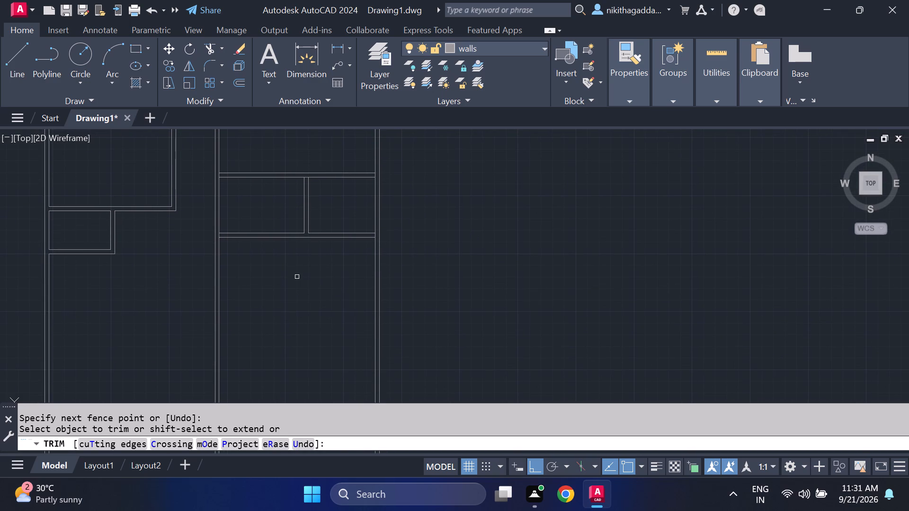
{"action": "key", "text": "Escape"}
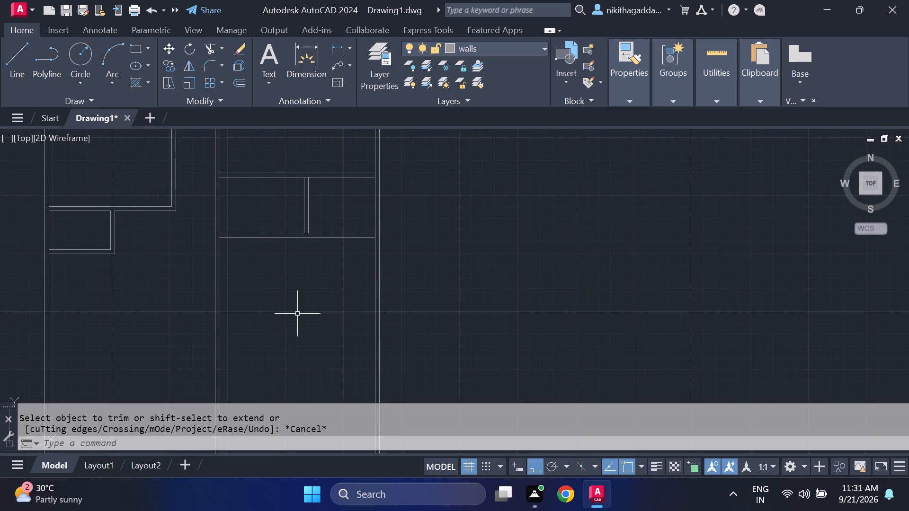
Offset the lower horizontal partition's south line 11' to the south.
{"action": "middle_click_drag", "start_coordinate": [296, 313], "coordinate": [296, 296]}
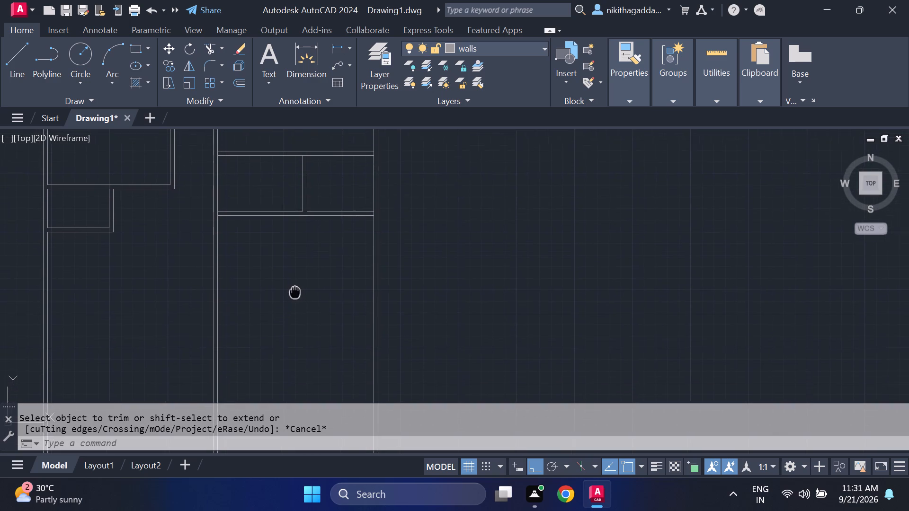
{"action": "middle_click_drag", "start_coordinate": [296, 296], "coordinate": [308, 318]}
{"action": "type", "text": "of"}
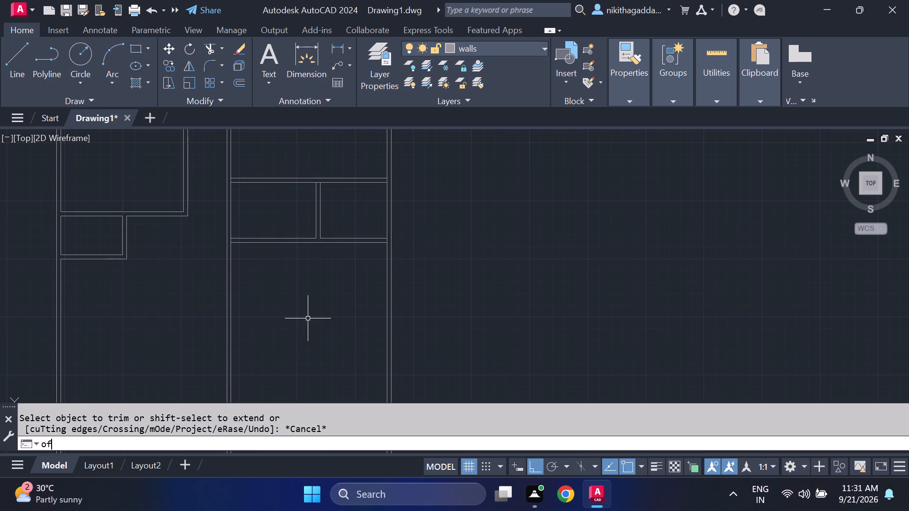
{"action": "key", "text": "Return"}
{"action": "type", "text": "11"}
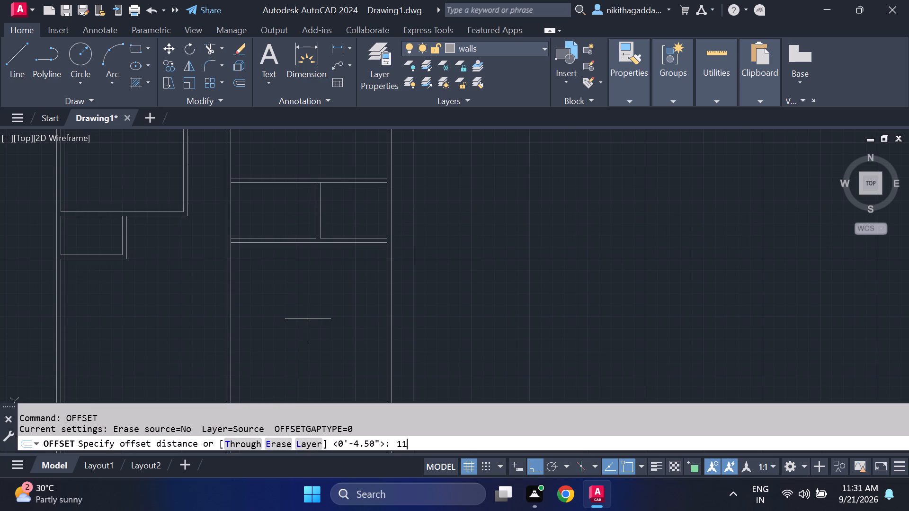
{"action": "key", "text": "apostrophe"}
{"action": "key", "text": "Return"}
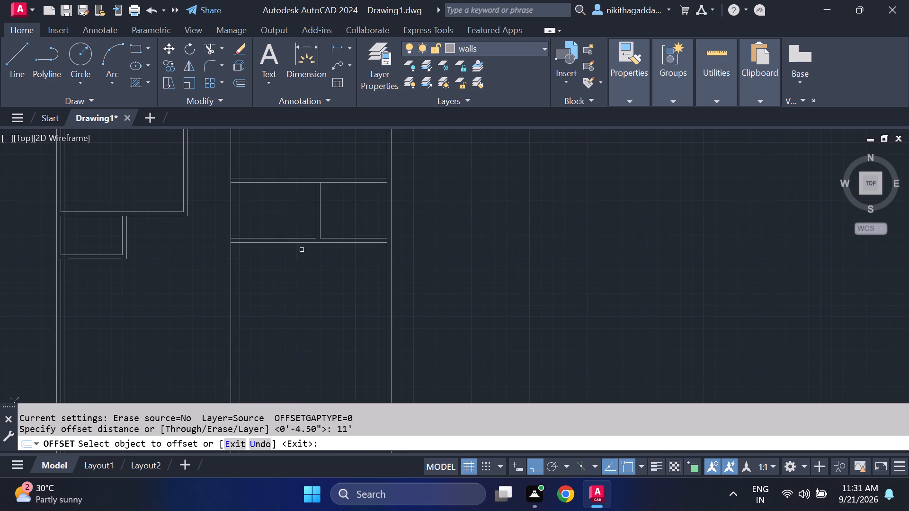
{"action": "left_click", "coordinate": [303, 243]}
{"action": "left_click", "coordinate": [335, 345]}
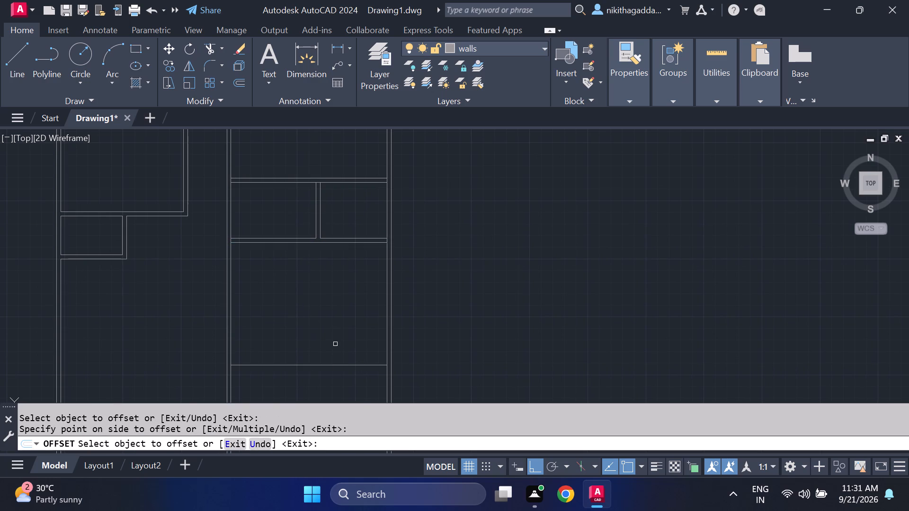
{"action": "scroll", "coordinate": [335, 343], "scroll_direction": "down", "scroll_amount": 2}
{"action": "middle_click_drag", "start_coordinate": [335, 343], "coordinate": [317, 275]}
{"action": "scroll", "coordinate": [317, 275], "scroll_direction": "up", "scroll_amount": 1}
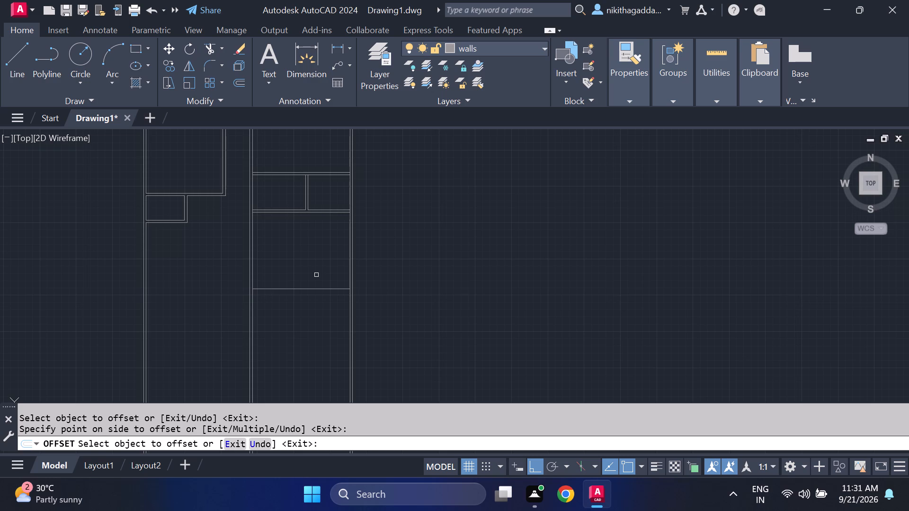
{"action": "key", "text": "Escape"}
Offset the new horizontal partition line 4.5" to the south to give the partition its thickness.
{"action": "type", "text": "of"}
{"action": "key", "text": "Return"}
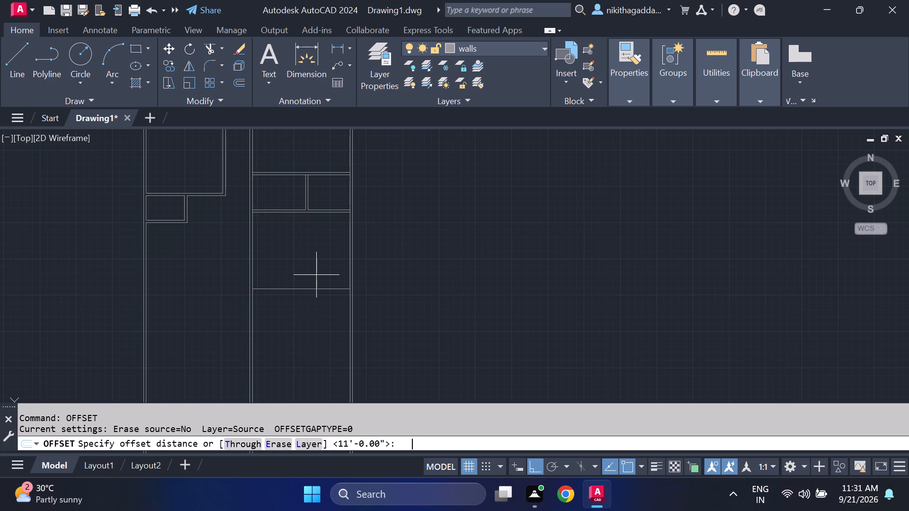
{"action": "type", "text": "4.5"}
{"action": "key", "text": "shift+quotedbl"}
{"action": "key", "text": "Return"}
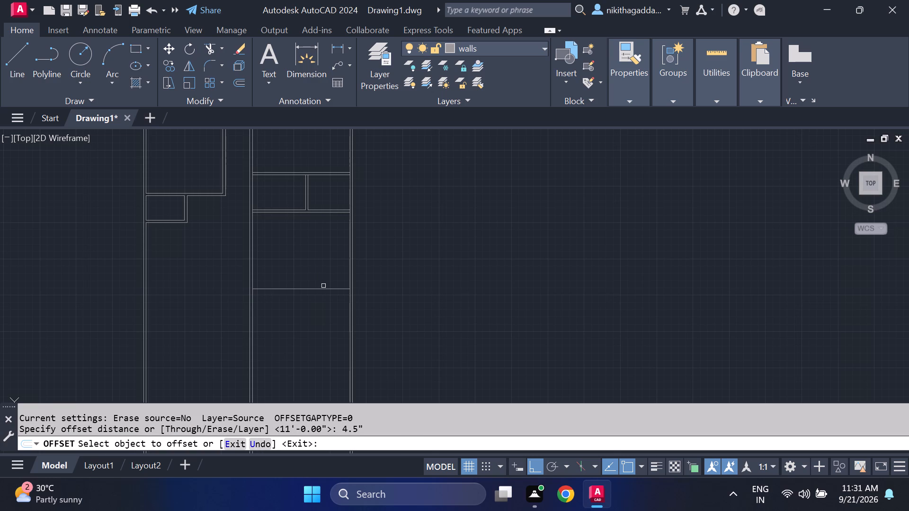
{"action": "left_click", "coordinate": [323, 289]}
{"action": "left_click", "coordinate": [323, 319]}
{"action": "scroll", "coordinate": [322, 319], "scroll_direction": "up", "scroll_amount": 1}
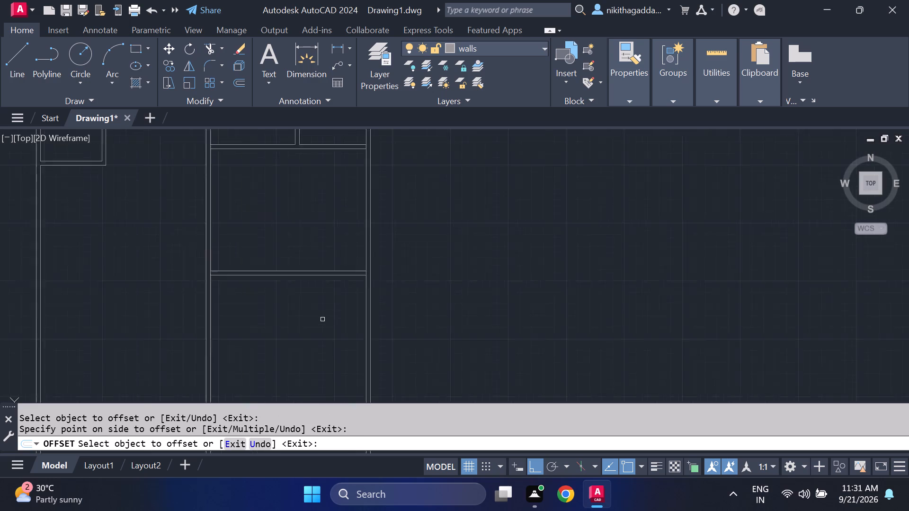
{"action": "scroll", "coordinate": [322, 319], "scroll_direction": "up", "scroll_amount": 2}
{"action": "scroll", "coordinate": [322, 319], "scroll_direction": "down", "scroll_amount": 2}
{"action": "key", "text": "Escape"}
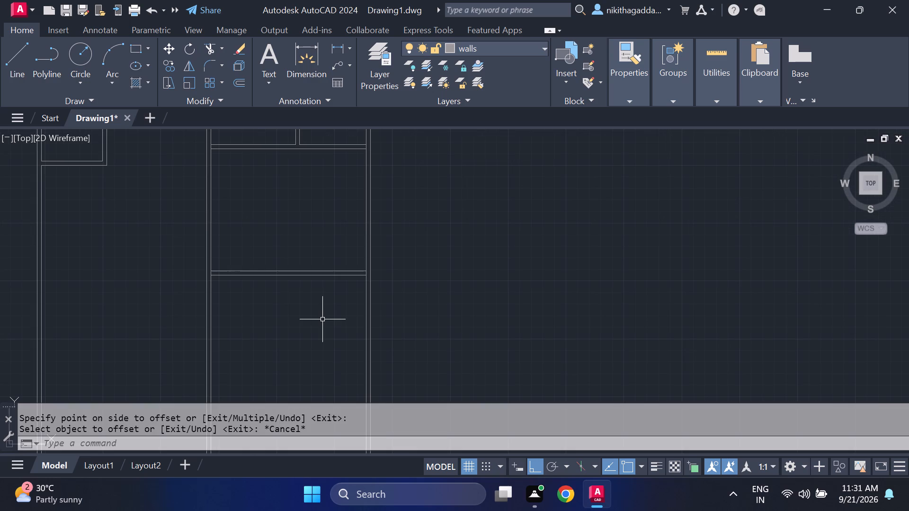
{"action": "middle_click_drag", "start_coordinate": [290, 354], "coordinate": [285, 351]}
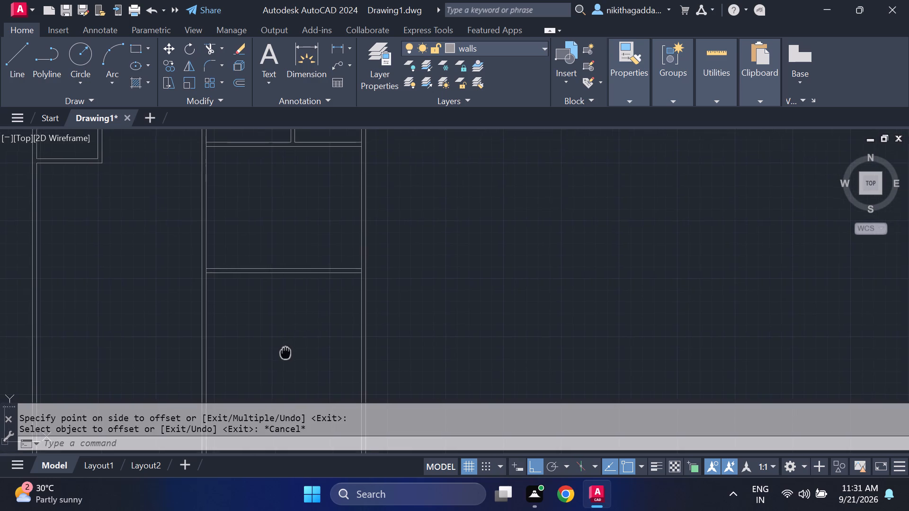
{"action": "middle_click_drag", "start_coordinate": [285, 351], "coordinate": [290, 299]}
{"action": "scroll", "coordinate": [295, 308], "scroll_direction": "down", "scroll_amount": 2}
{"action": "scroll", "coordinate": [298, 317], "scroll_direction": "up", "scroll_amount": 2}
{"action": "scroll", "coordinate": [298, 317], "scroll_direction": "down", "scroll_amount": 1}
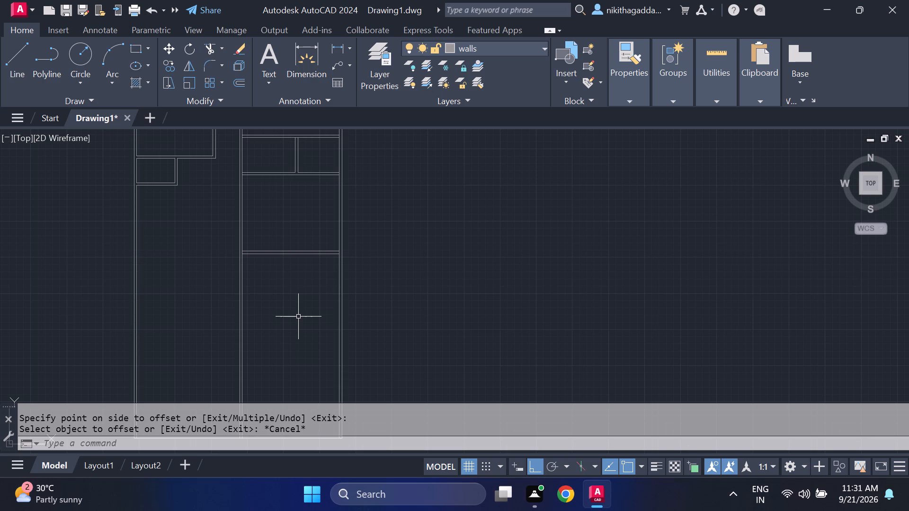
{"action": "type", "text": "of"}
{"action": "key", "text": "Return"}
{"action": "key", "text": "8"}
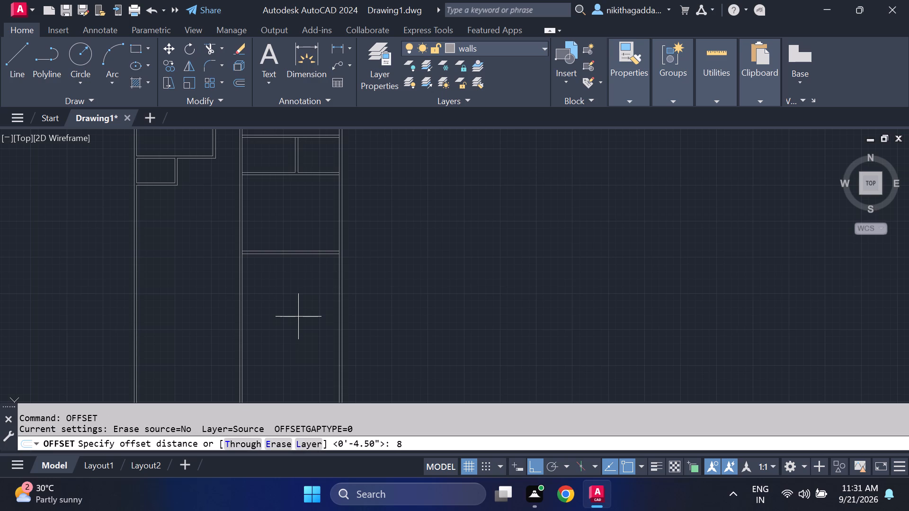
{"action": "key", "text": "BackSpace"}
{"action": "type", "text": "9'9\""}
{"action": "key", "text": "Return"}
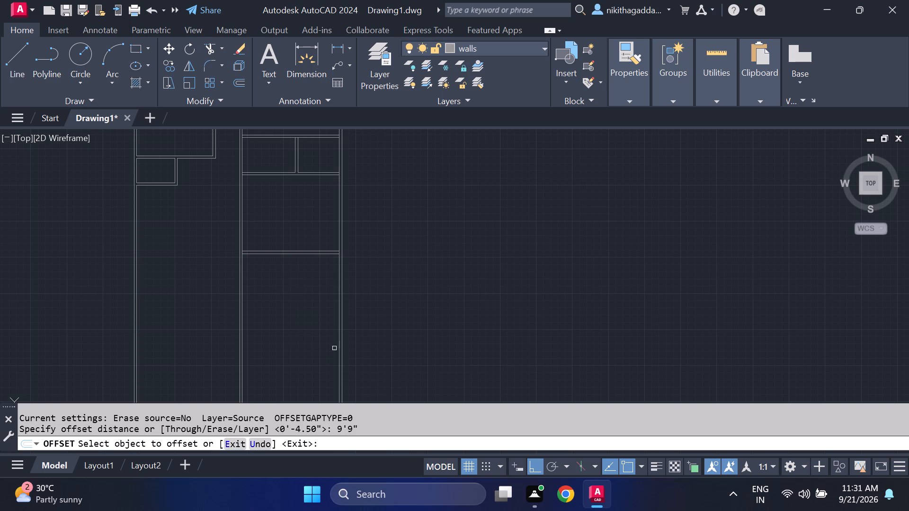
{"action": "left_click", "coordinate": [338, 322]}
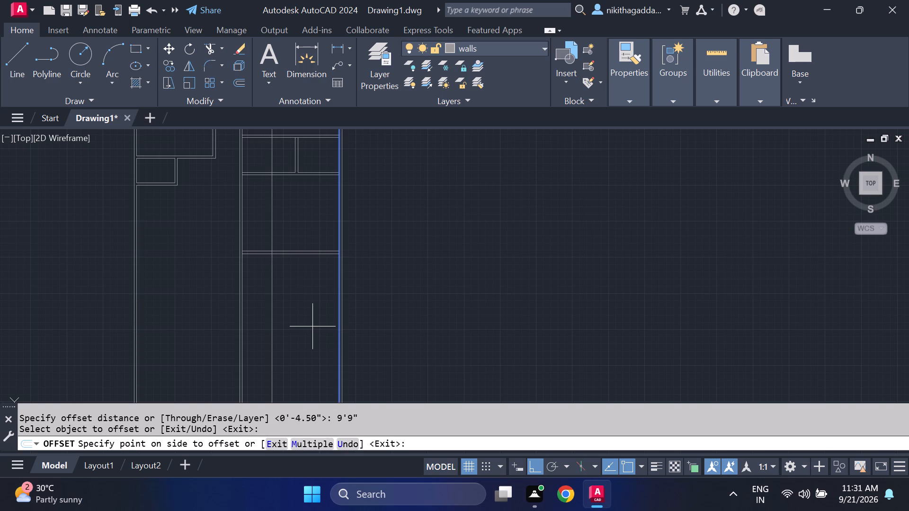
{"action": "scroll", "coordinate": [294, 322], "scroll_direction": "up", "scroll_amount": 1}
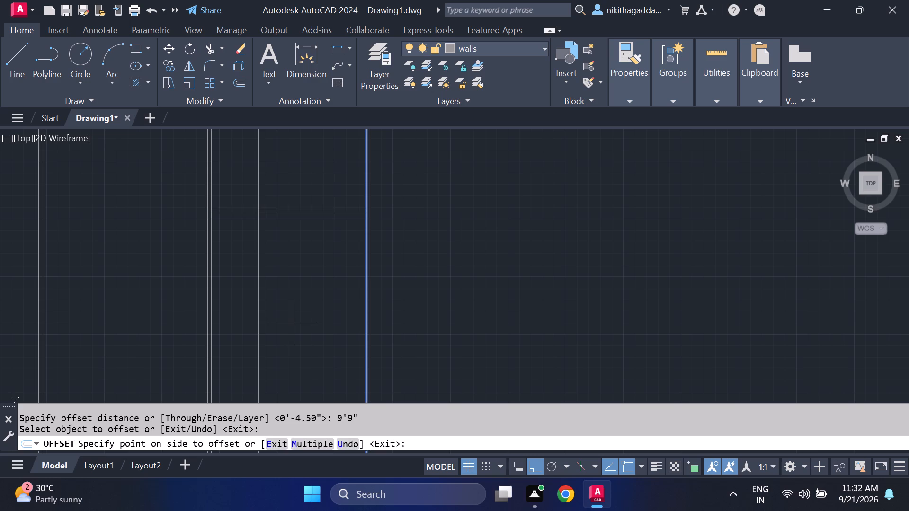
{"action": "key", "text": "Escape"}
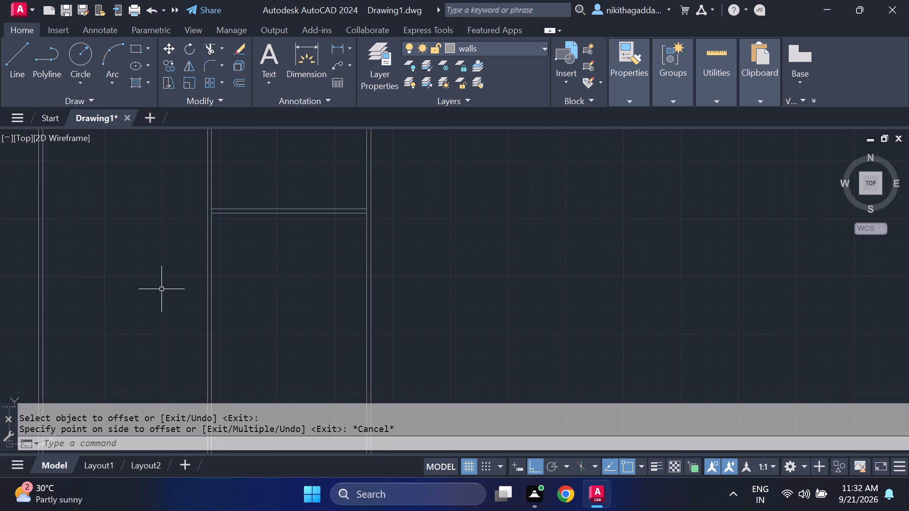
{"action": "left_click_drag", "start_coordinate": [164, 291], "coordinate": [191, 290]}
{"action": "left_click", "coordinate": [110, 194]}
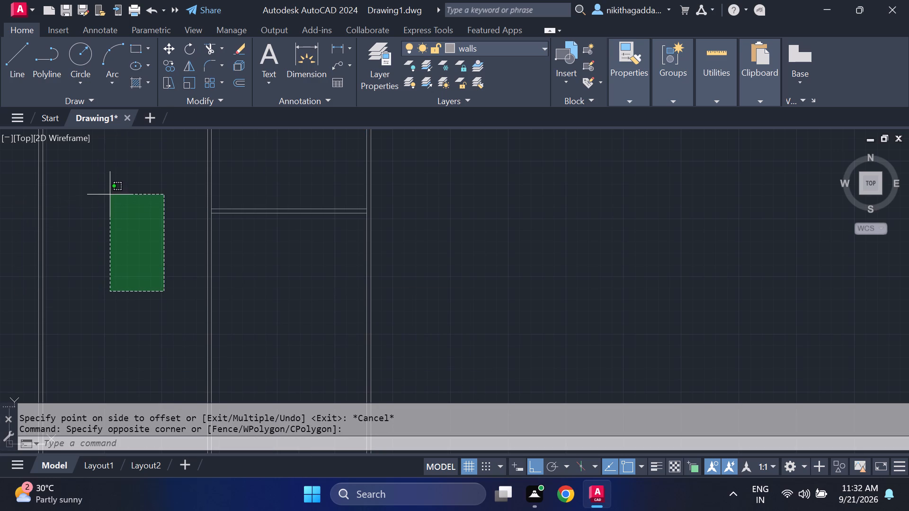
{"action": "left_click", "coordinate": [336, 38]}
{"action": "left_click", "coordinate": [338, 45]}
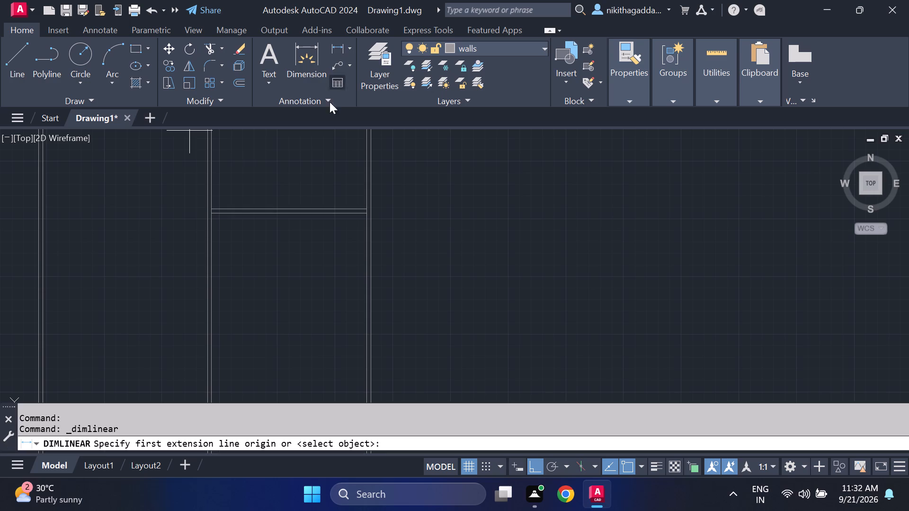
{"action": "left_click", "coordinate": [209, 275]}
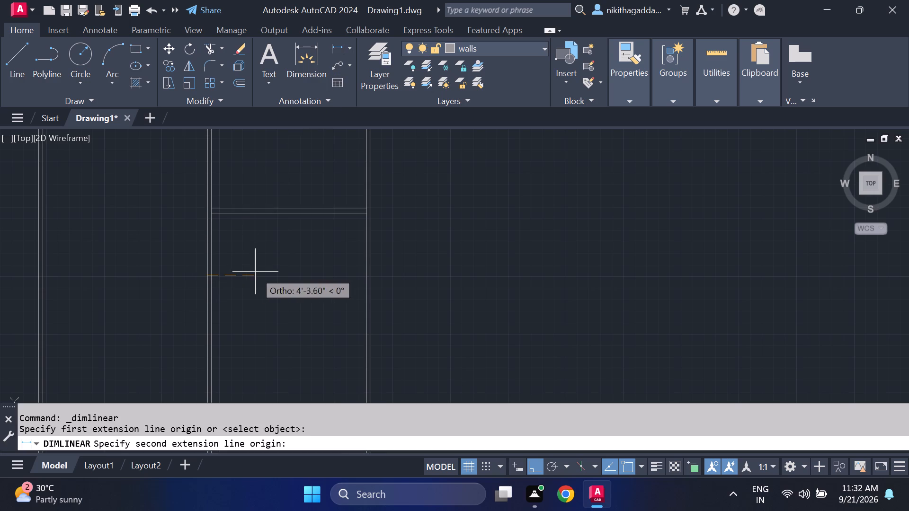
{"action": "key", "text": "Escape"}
Place a 9'9" linear dimension eastward from the central vertical wall's east face, south of the new horizontal partition.
{"action": "key", "text": "space"}
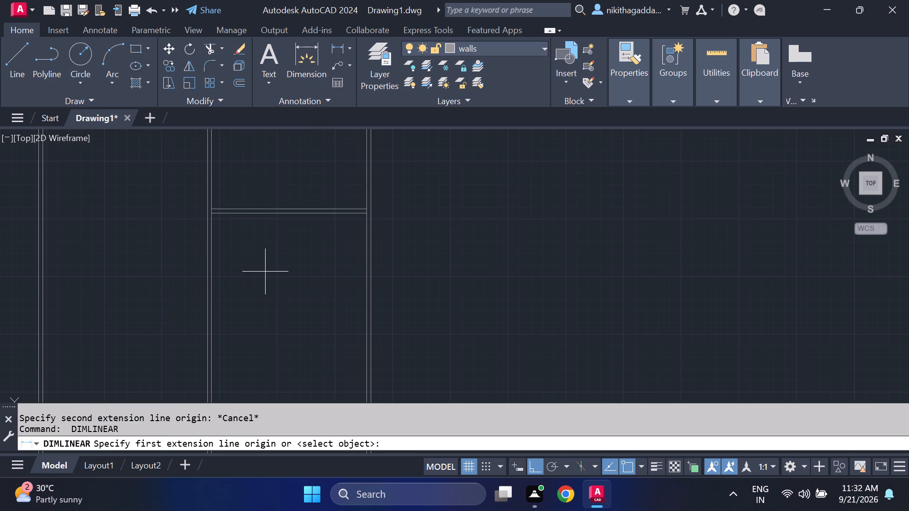
{"action": "left_click", "coordinate": [214, 282]}
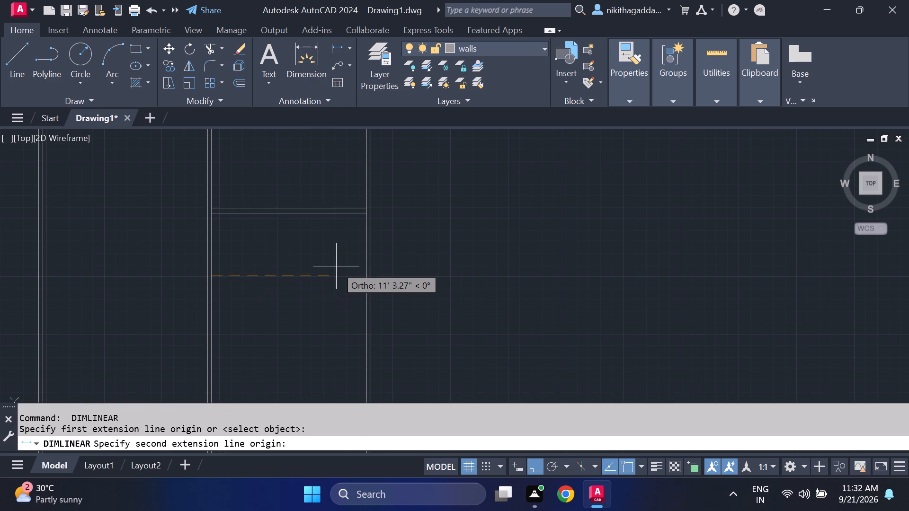
{"action": "type", "text": "9'9"}
{"action": "key", "text": "shift+quotedbl"}
{"action": "key", "text": "Return"}
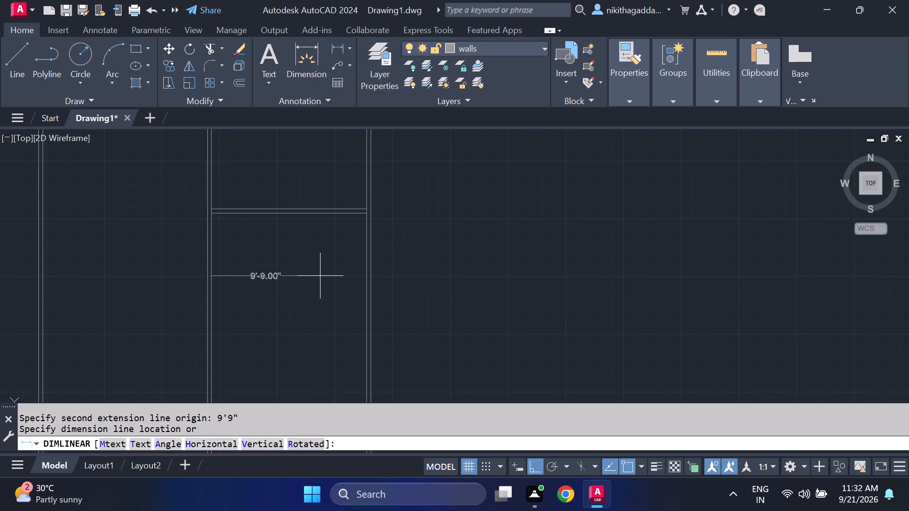
{"action": "left_click", "coordinate": [318, 293]}
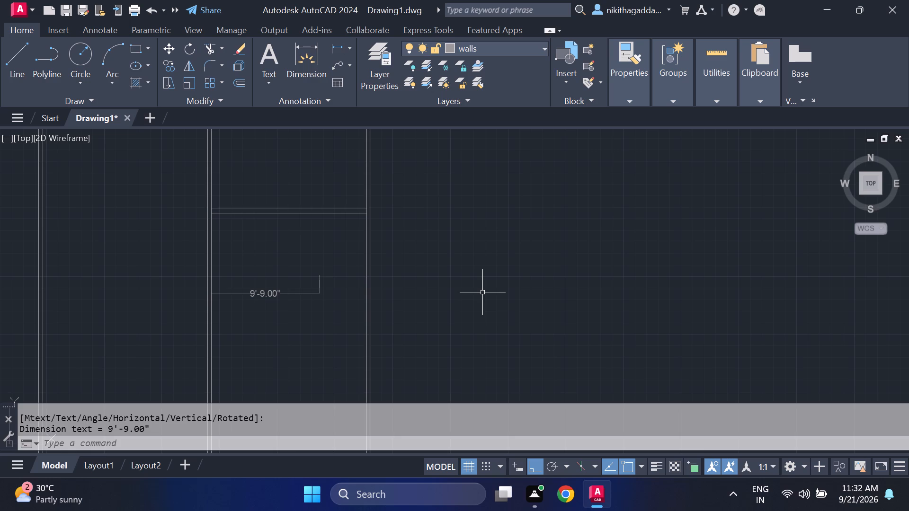
Draw a vertical line southward from the new partition's south face, aligned with the 9'9" dimension's east end.
{"action": "key", "text": "l"}
{"action": "key", "text": "Return"}
{"action": "scroll", "coordinate": [462, 292], "scroll_direction": "up", "scroll_amount": 1}
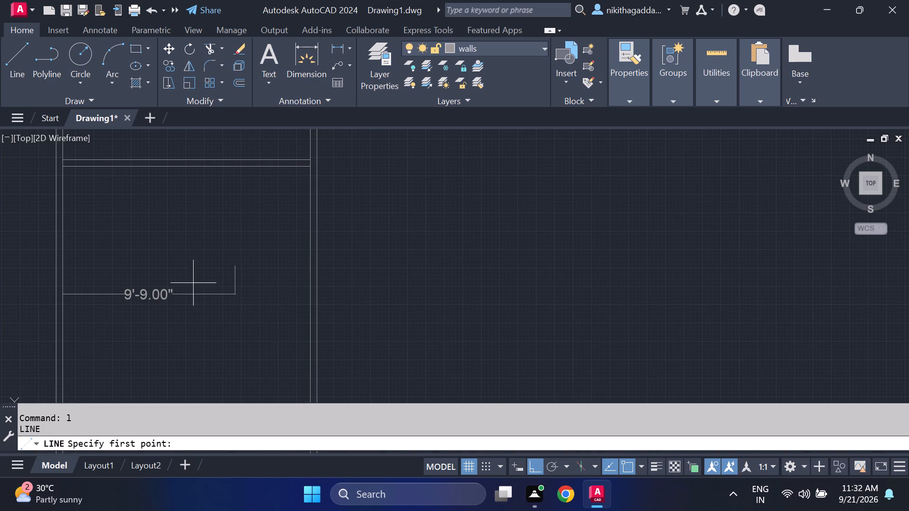
{"action": "left_click", "coordinate": [235, 169]}
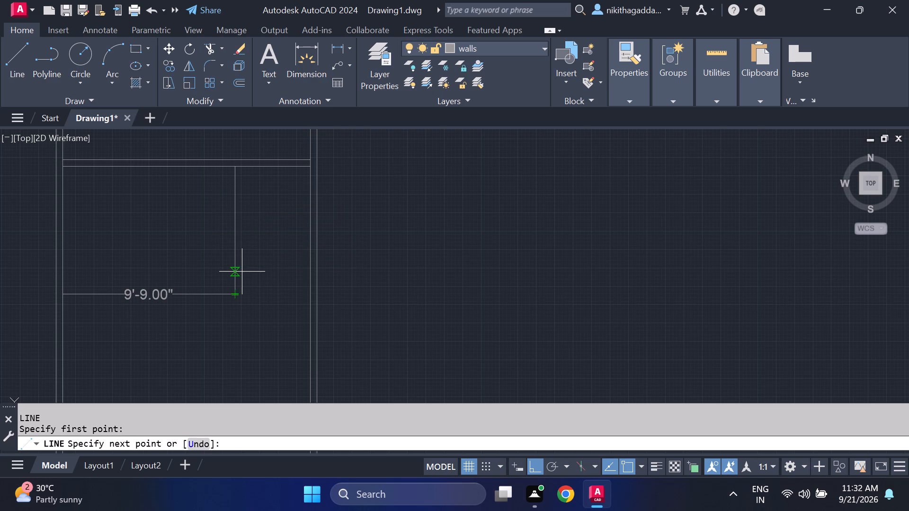
{"action": "scroll", "coordinate": [244, 353], "scroll_direction": "down", "scroll_amount": 1}
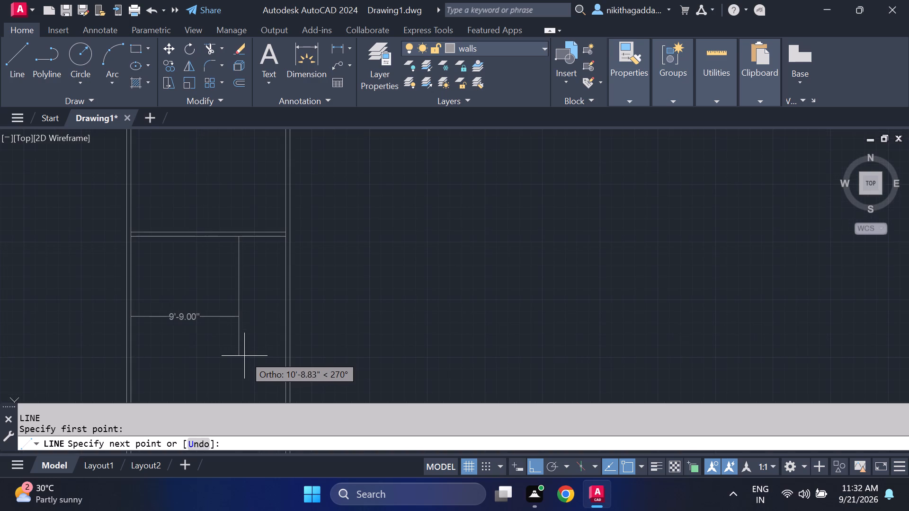
{"action": "middle_click_drag", "start_coordinate": [234, 325], "coordinate": [229, 209]}
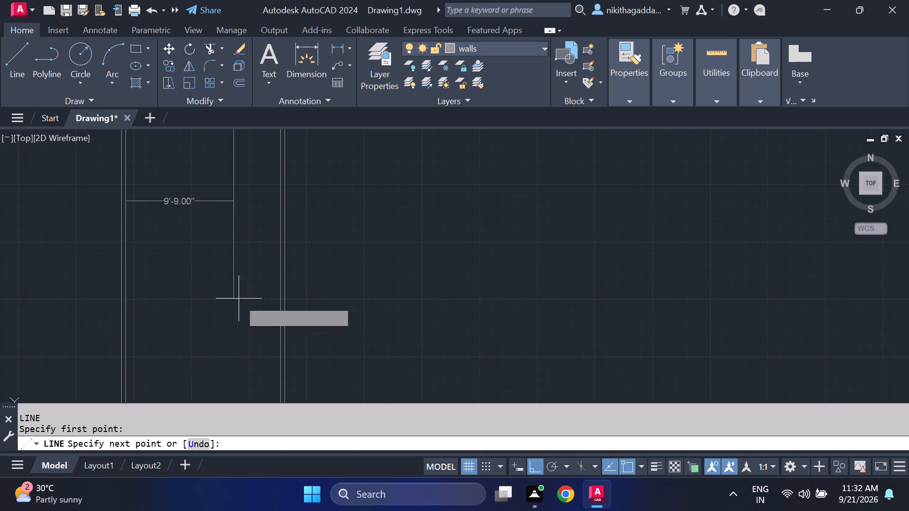
{"action": "left_click", "coordinate": [238, 326]}
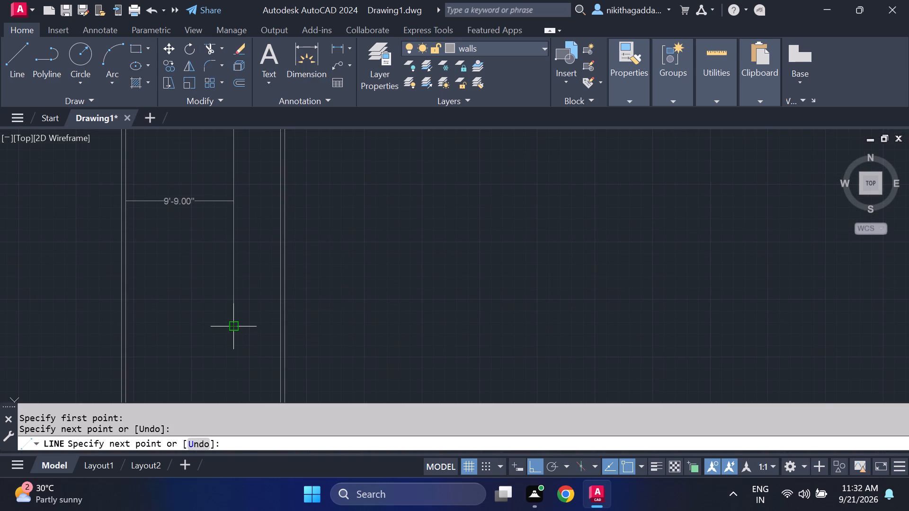
{"action": "key", "text": "Escape"}
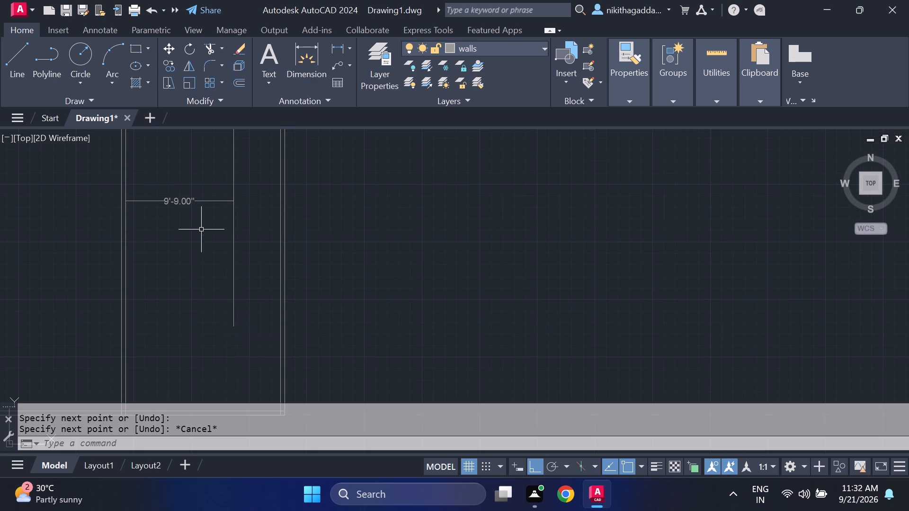
Delete the 9'9" reference dimension.
{"action": "left_click", "coordinate": [204, 192]}
{"action": "left_click", "coordinate": [190, 218]}
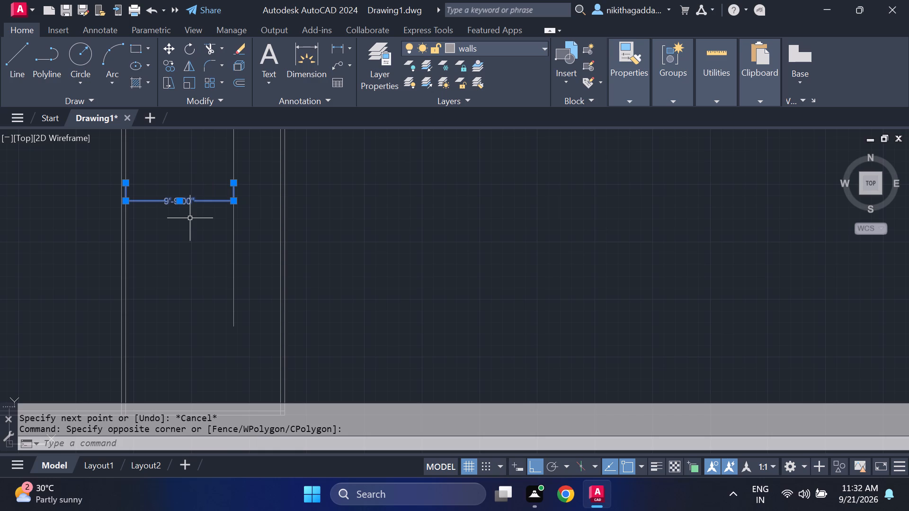
{"action": "key", "text": "Delete"}
Offset the new vertical line 4.5" to the east to form the vertical partition's second face.
{"action": "middle_click_drag", "start_coordinate": [189, 226], "coordinate": [201, 319]}
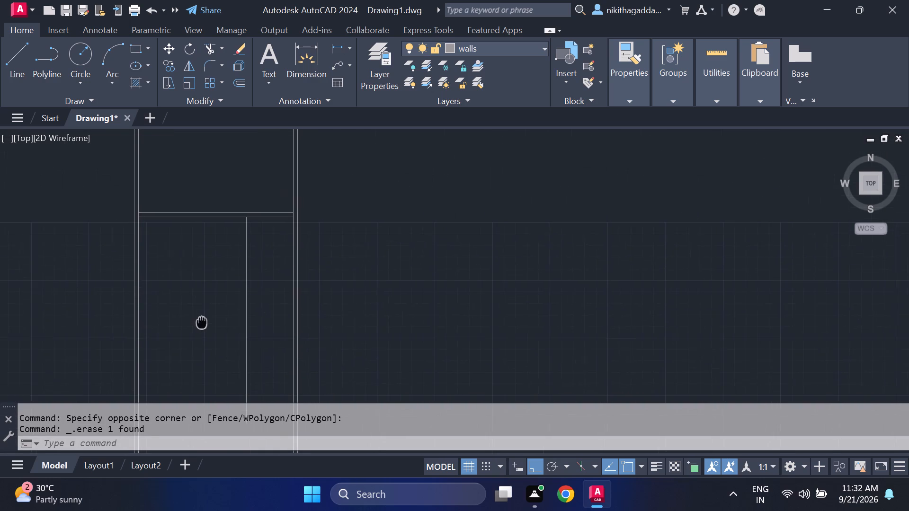
{"action": "type", "text": "of"}
{"action": "key", "text": "Return"}
{"action": "type", "text": "4.5"}
{"action": "key", "text": "shift+quotedbl"}
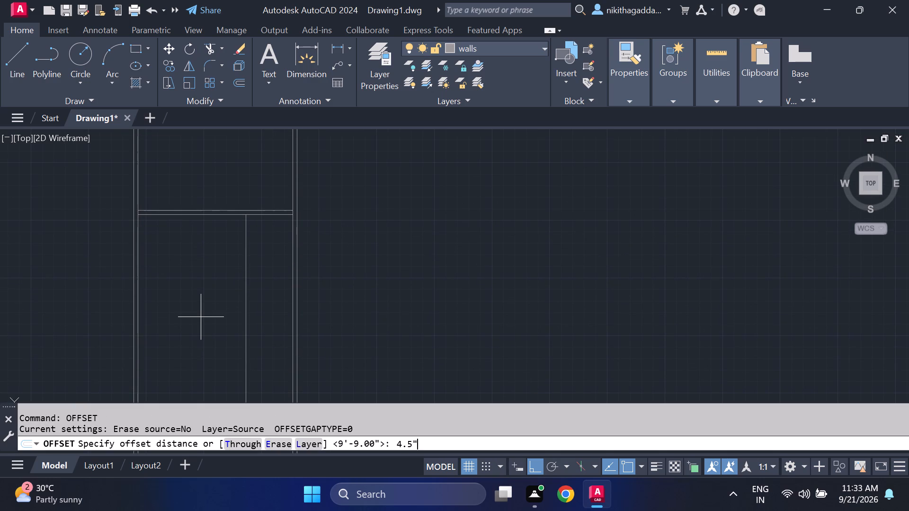
{"action": "key", "text": "Return"}
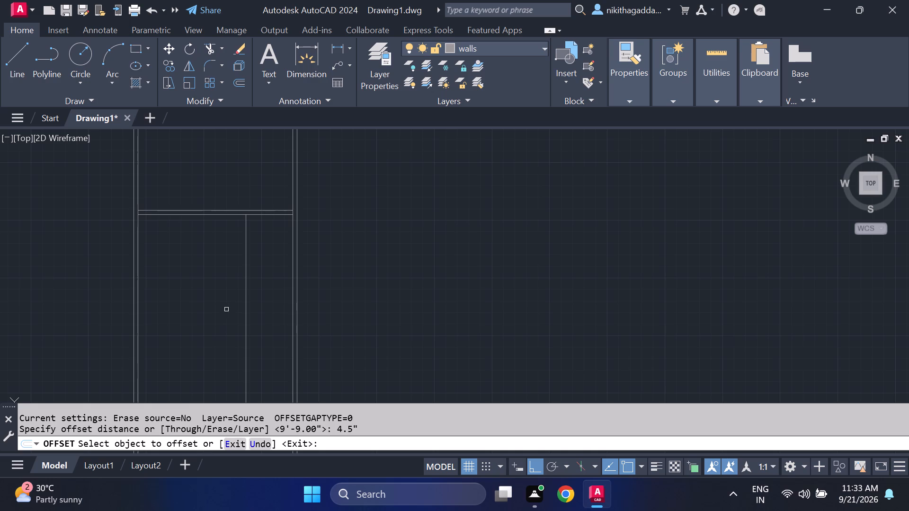
{"action": "left_click", "coordinate": [247, 281]}
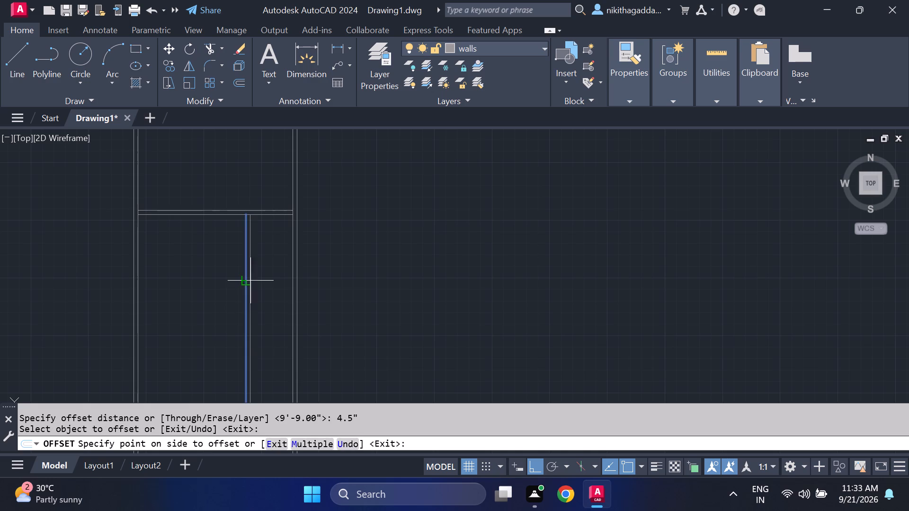
{"action": "left_click", "coordinate": [257, 278]}
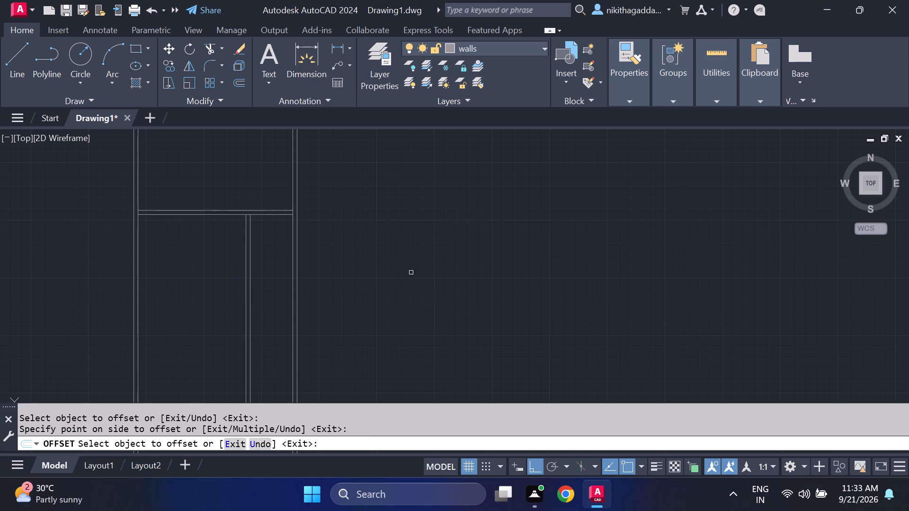
{"action": "key", "text": "Escape"}
Offset the horizontal partition's south face 10' to the south.
{"action": "type", "text": "of"}
{"action": "key", "text": "Return"}
{"action": "type", "text": "10'"}
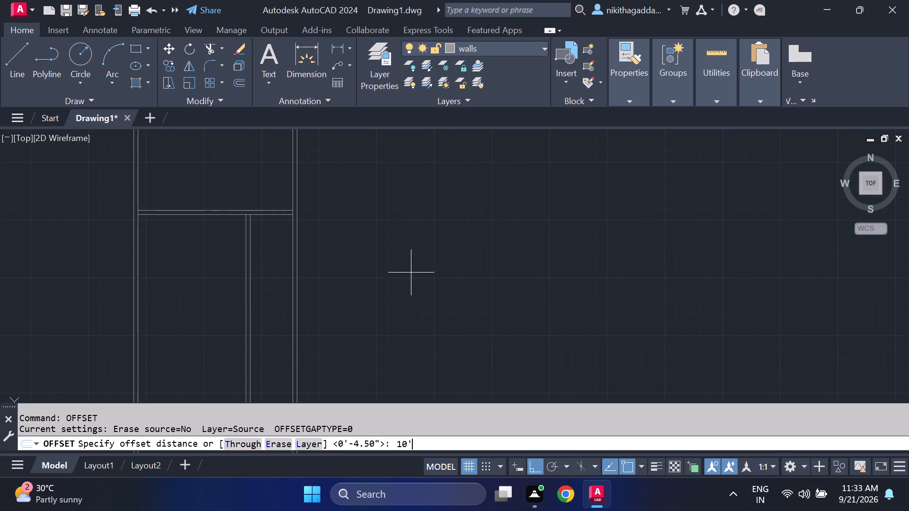
{"action": "key", "text": "Return"}
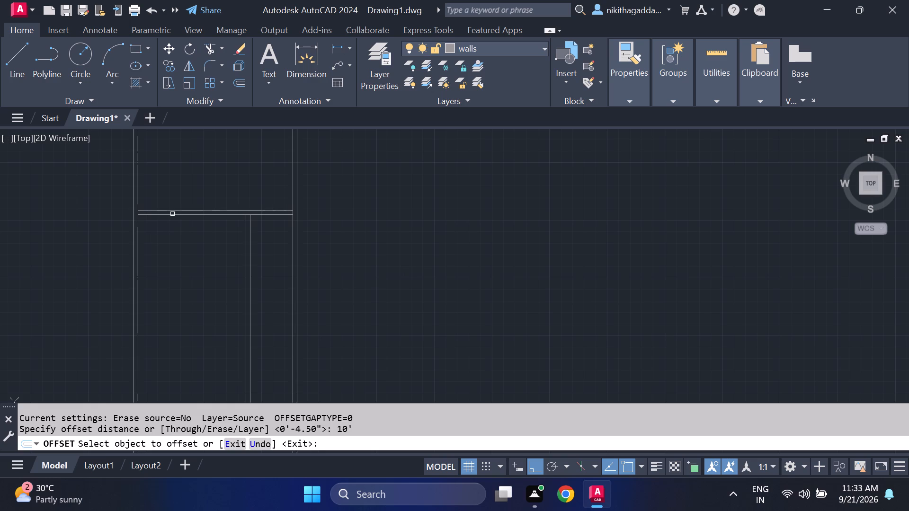
{"action": "left_click", "coordinate": [172, 216]}
{"action": "left_click", "coordinate": [185, 367]}
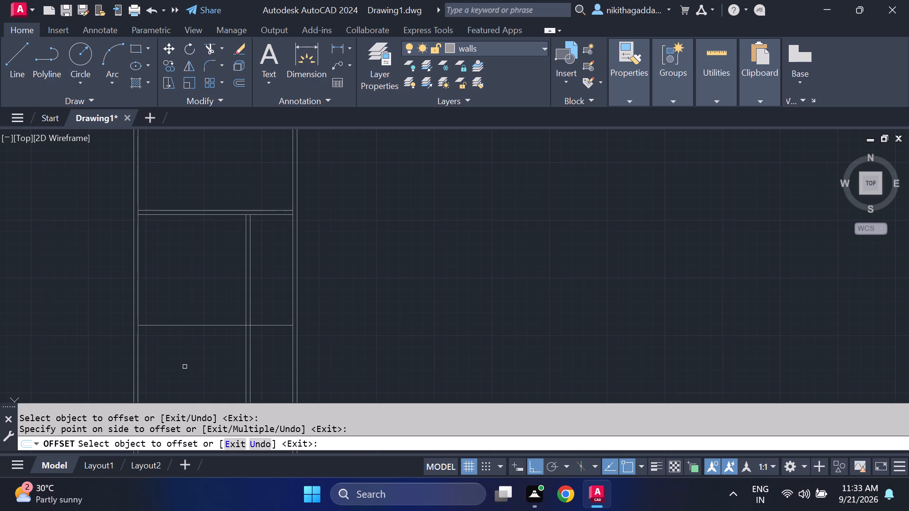
{"action": "key", "text": "Escape"}
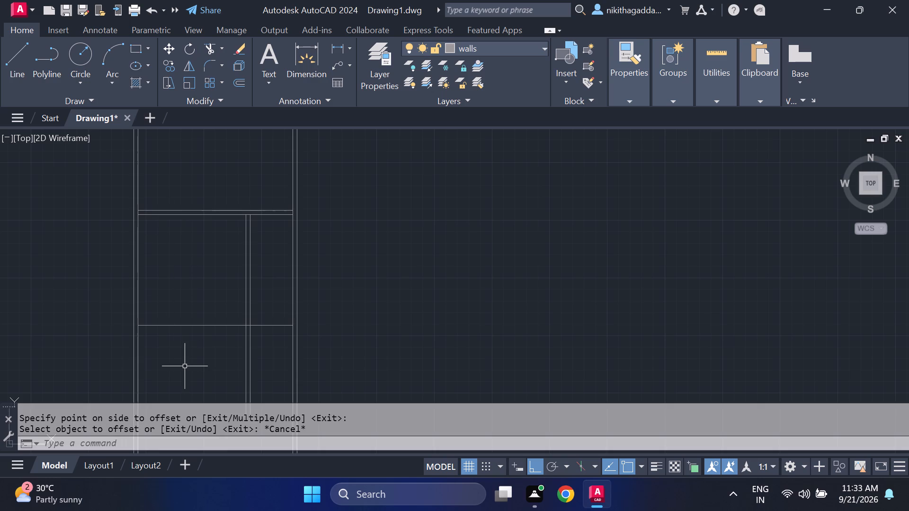
Offset the new horizontal line 4.5" to the south to form the second face of the southern partition.
{"action": "type", "text": "of"}
{"action": "key", "text": "Return"}
{"action": "type", "text": "4.5"}
{"action": "key", "text": "shift+quotedbl"}
{"action": "key", "text": "Return"}
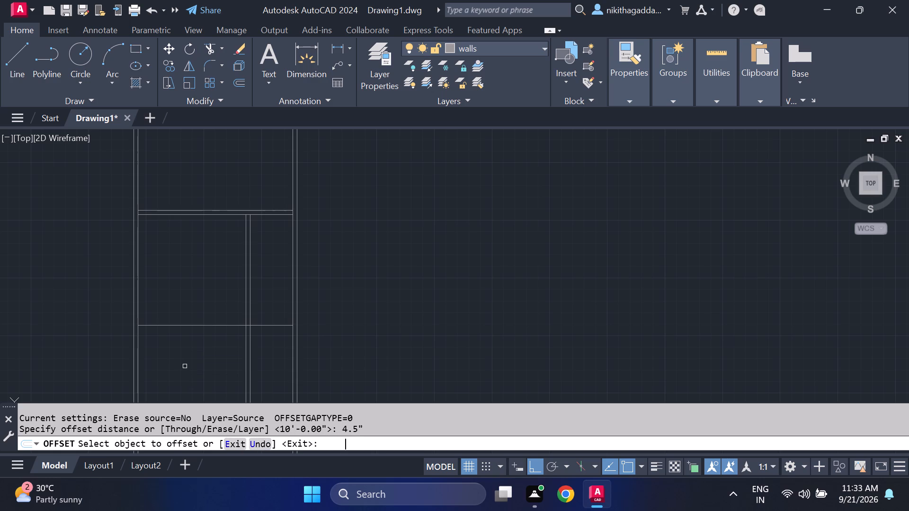
{"action": "left_click", "coordinate": [186, 325]}
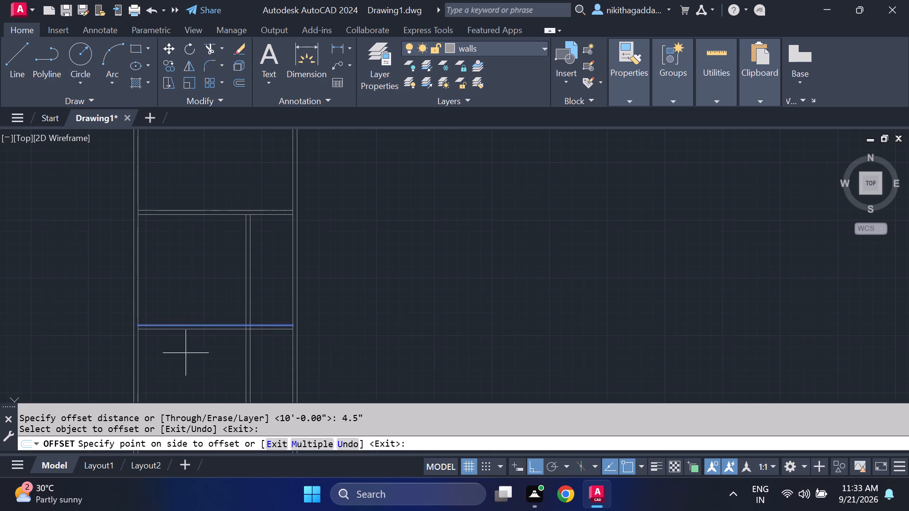
{"action": "left_click", "coordinate": [186, 359]}
{"action": "key", "text": "Escape"}
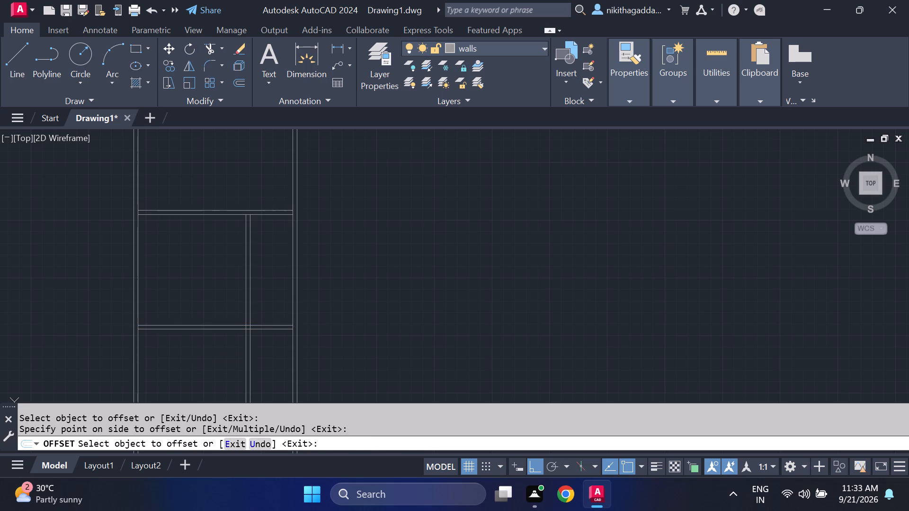
Trim both vertical partition lines back to the north face of the new southern horizontal partition.
{"action": "middle_click_drag", "start_coordinate": [198, 368], "coordinate": [194, 278]}
{"action": "type", "text": "tr"}
{"action": "key", "text": "Return"}
{"action": "left_click_drag", "start_coordinate": [266, 264], "coordinate": [237, 310]}
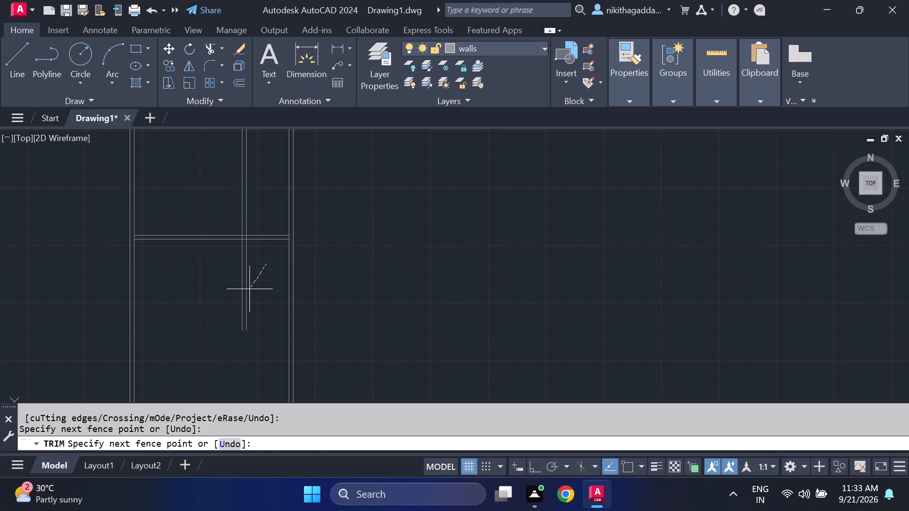
{"action": "left_click_drag", "start_coordinate": [237, 310], "coordinate": [220, 373]}
{"action": "scroll", "coordinate": [244, 225], "scroll_direction": "up", "scroll_amount": 2}
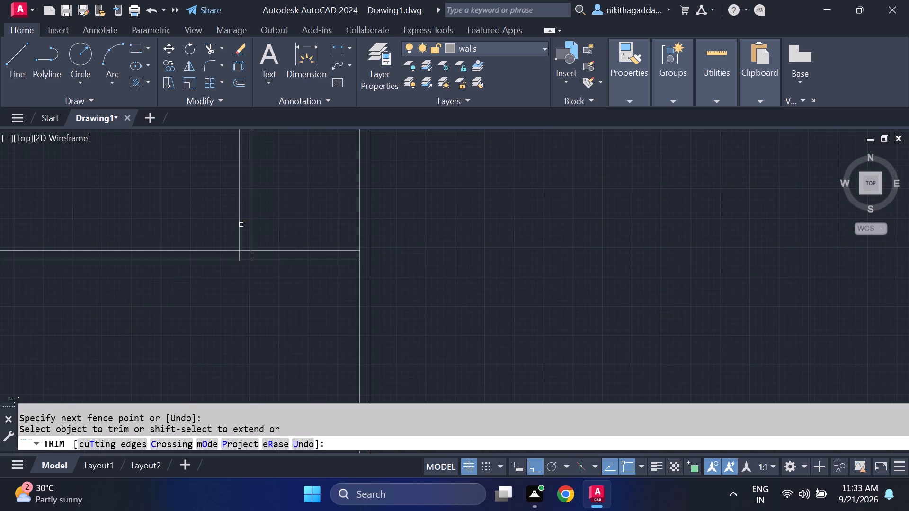
{"action": "scroll", "coordinate": [245, 263], "scroll_direction": "up", "scroll_amount": 3}
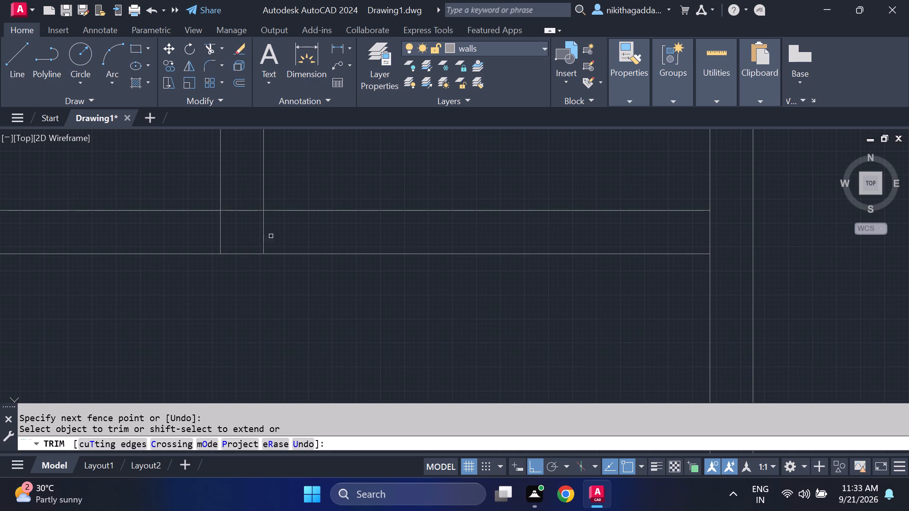
{"action": "left_click_drag", "start_coordinate": [285, 223], "coordinate": [165, 236]}
{"action": "scroll", "coordinate": [285, 267], "scroll_direction": "down", "scroll_amount": 4}
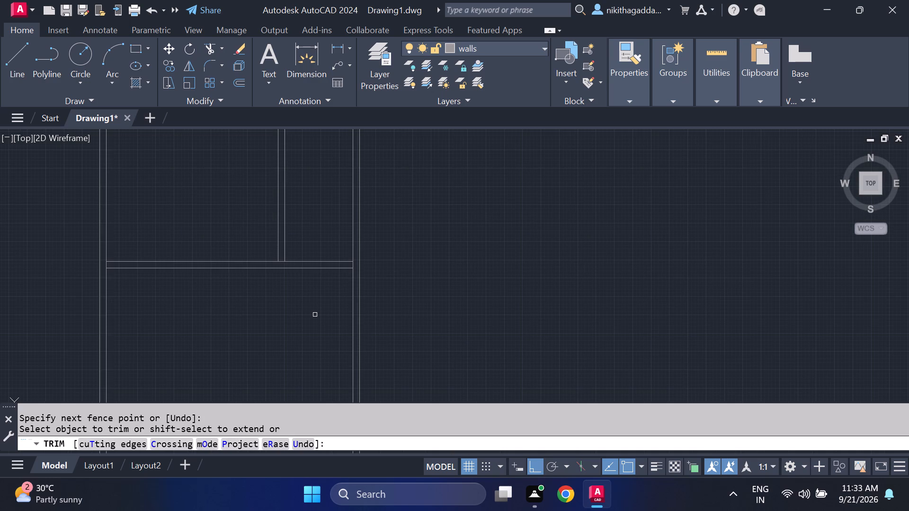
Trim the east wall's inner line between the two faces of the southern horizontal partition.
{"action": "scroll", "coordinate": [378, 280], "scroll_direction": "up", "scroll_amount": 3}
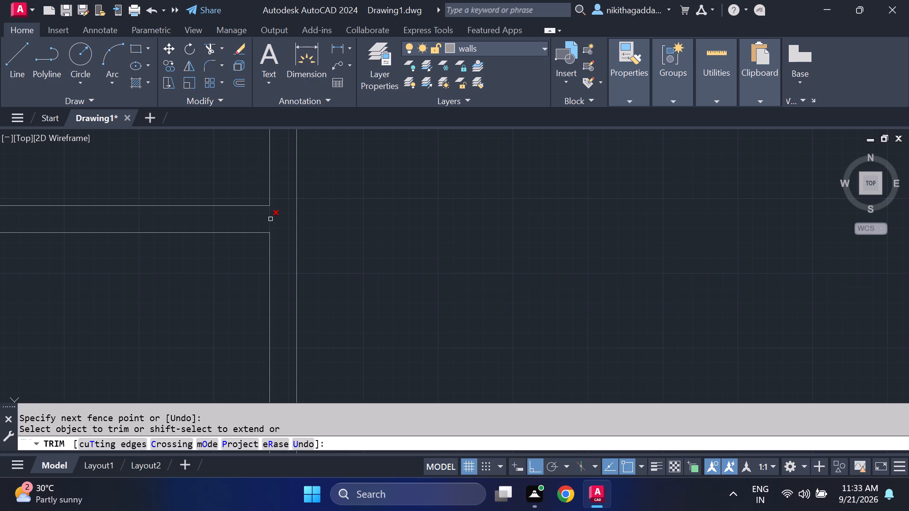
{"action": "left_click", "coordinate": [270, 219]}
{"action": "key", "text": "Escape"}
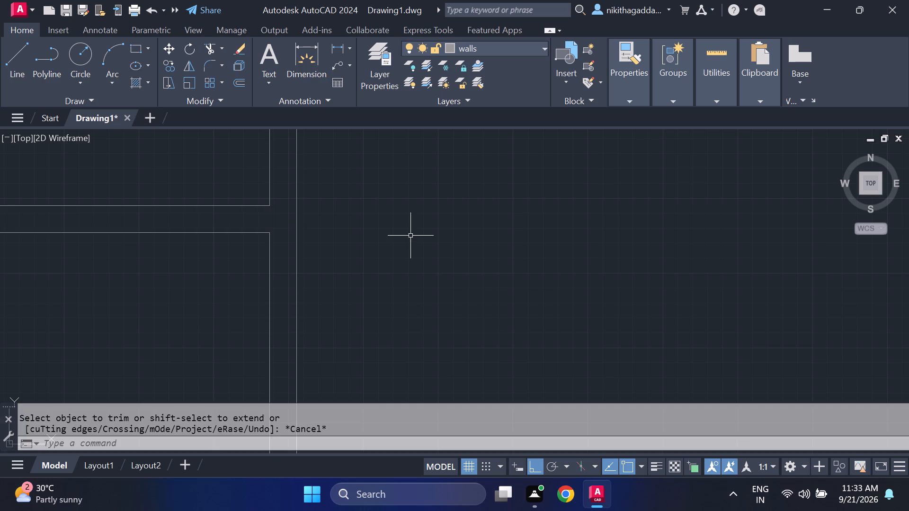
Extend the southern horizontal partition's north face eastward to the east wall's outer line.
{"action": "type", "text": "ex'"}
{"action": "key", "text": "Return"}
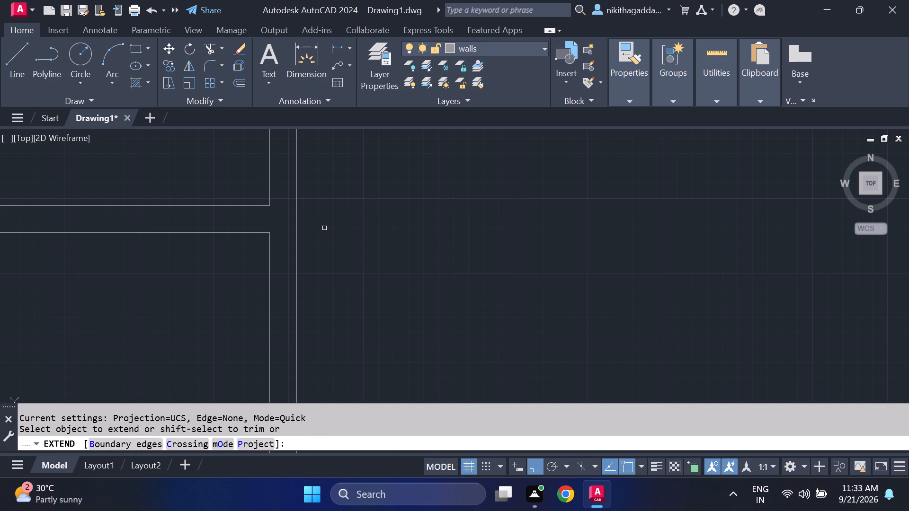
{"action": "left_click", "coordinate": [231, 205]}
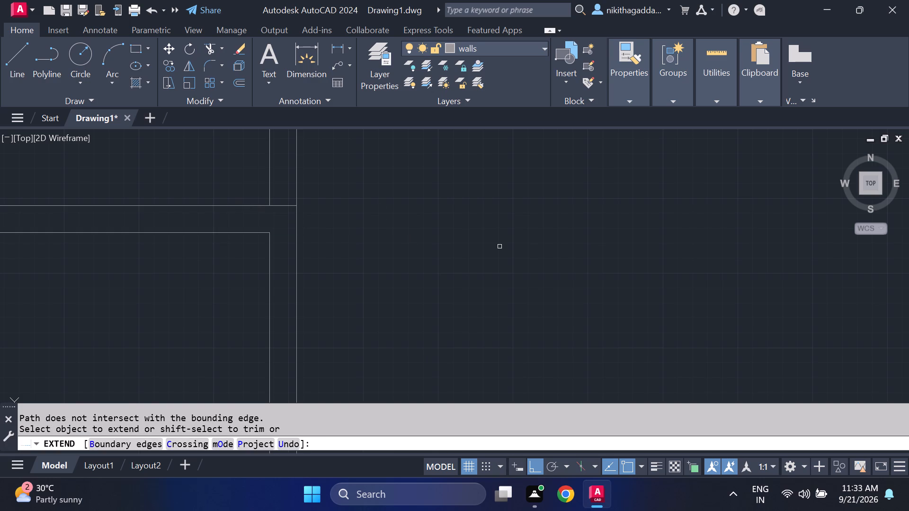
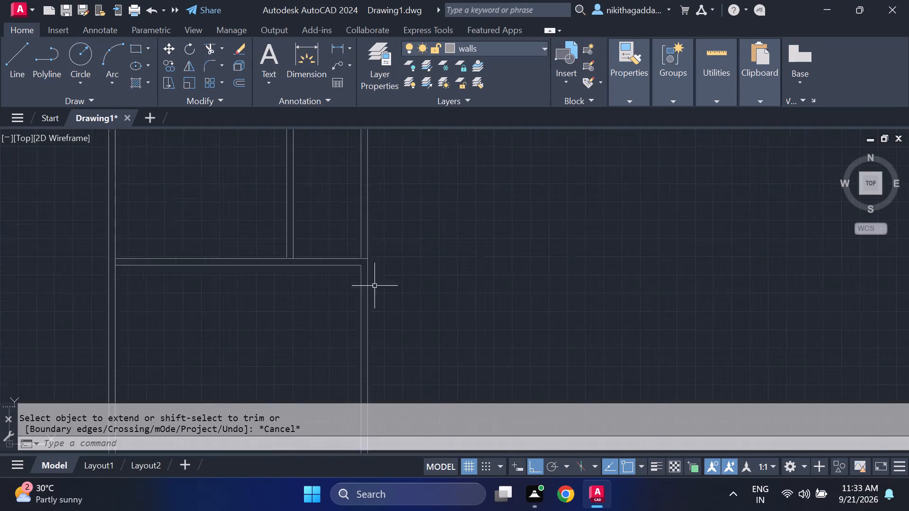
Extend the southern horizontal partition's south face westward to the outer line of the western vertical partition.
{"action": "scroll", "coordinate": [211, 277], "scroll_direction": "up", "scroll_amount": 2}
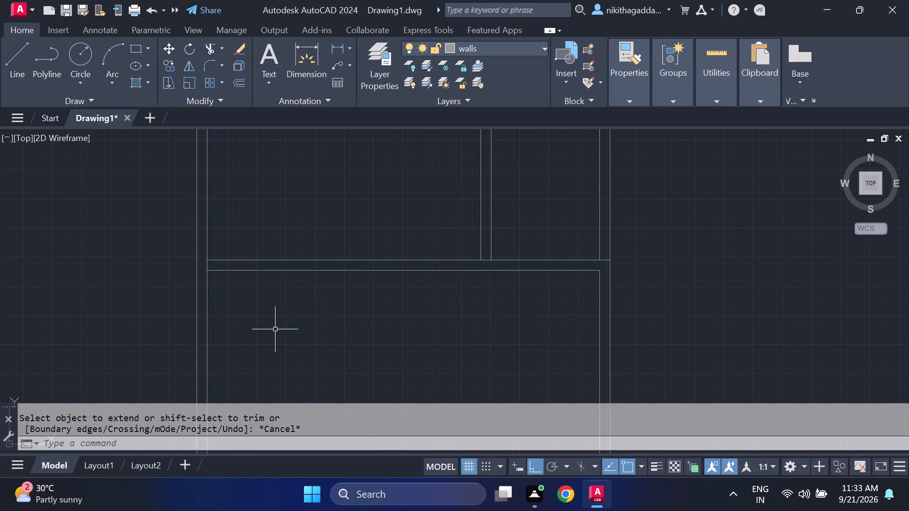
{"action": "type", "text": "ex"}
{"action": "key", "text": "Return"}
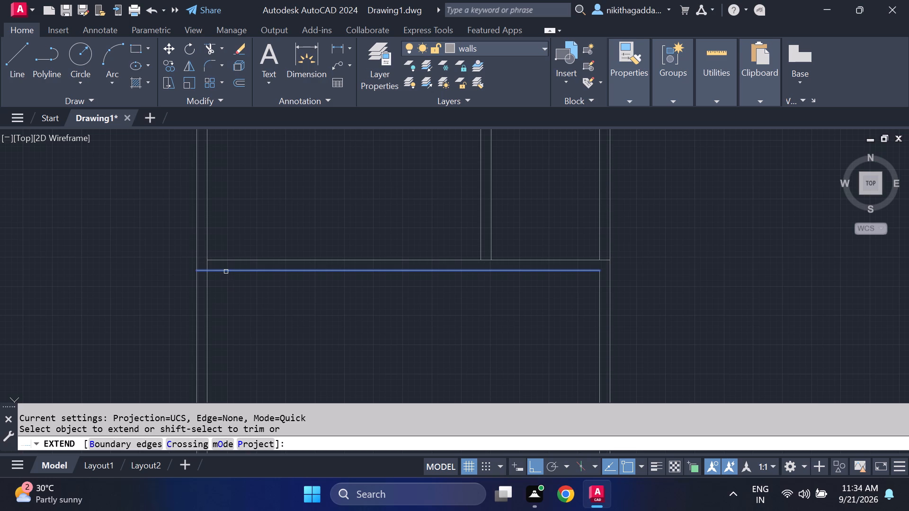
{"action": "left_click", "coordinate": [226, 272]}
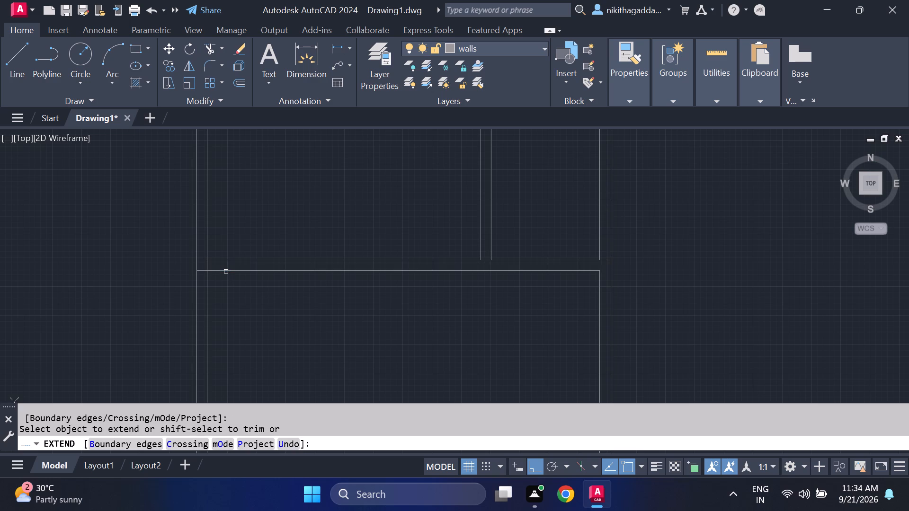
{"action": "key", "text": "Escape"}
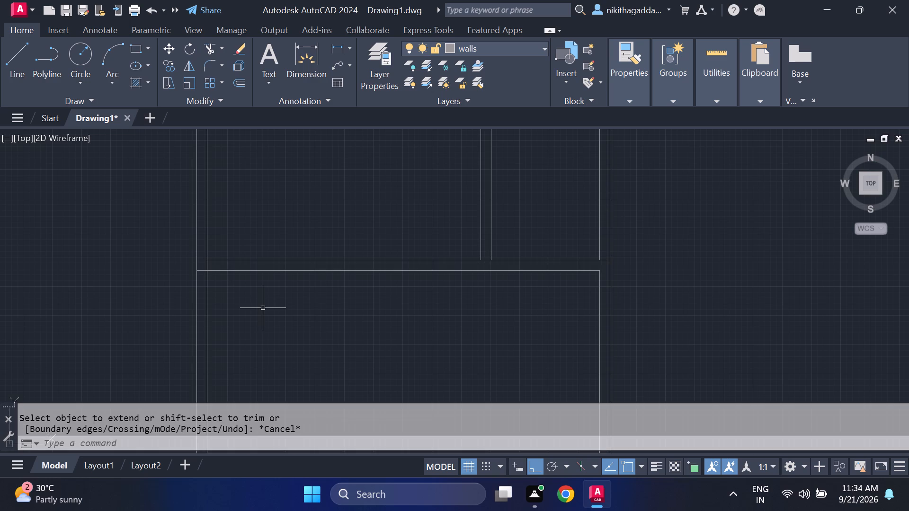
Trim the western vertical partition's east line between the two faces of the southern horizontal partition.
{"action": "type", "text": "tr"}
{"action": "key", "text": "Return"}
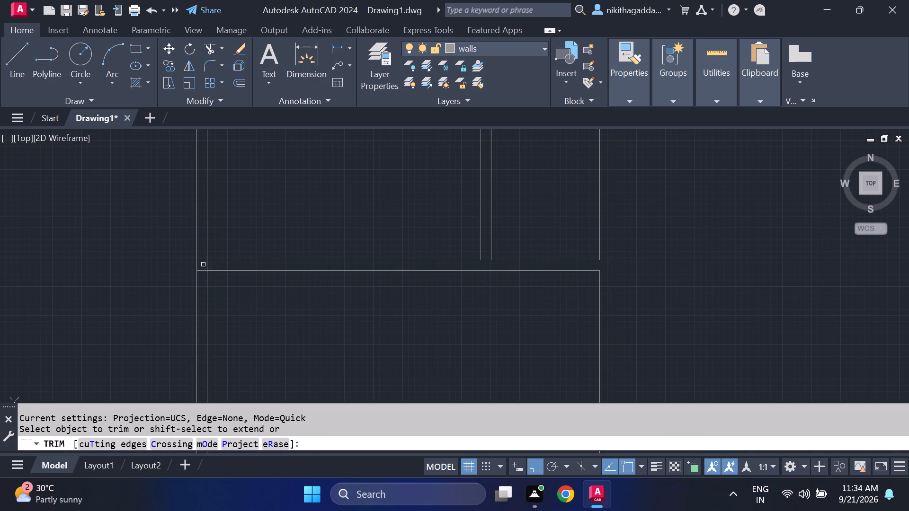
{"action": "left_click", "coordinate": [206, 264]}
{"action": "scroll", "coordinate": [271, 308], "scroll_direction": "down", "scroll_amount": 2}
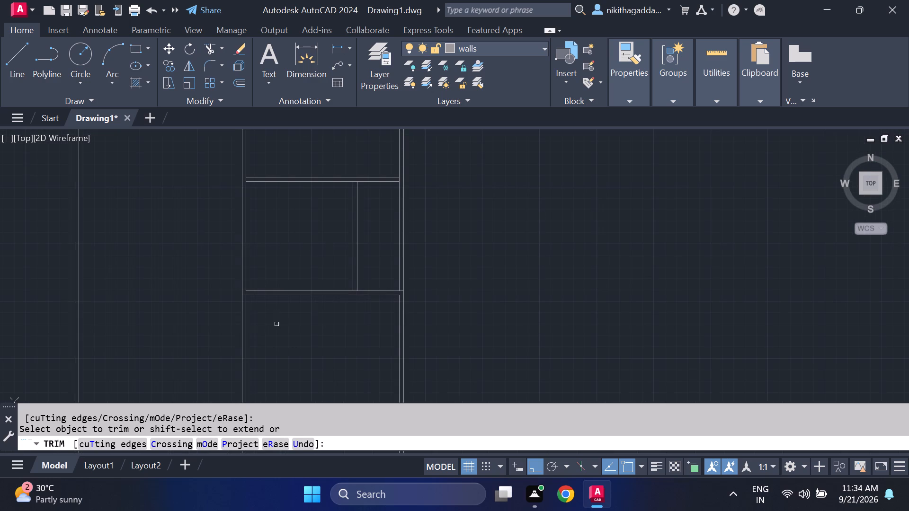
{"action": "middle_click_drag", "start_coordinate": [276, 328], "coordinate": [220, 244]}
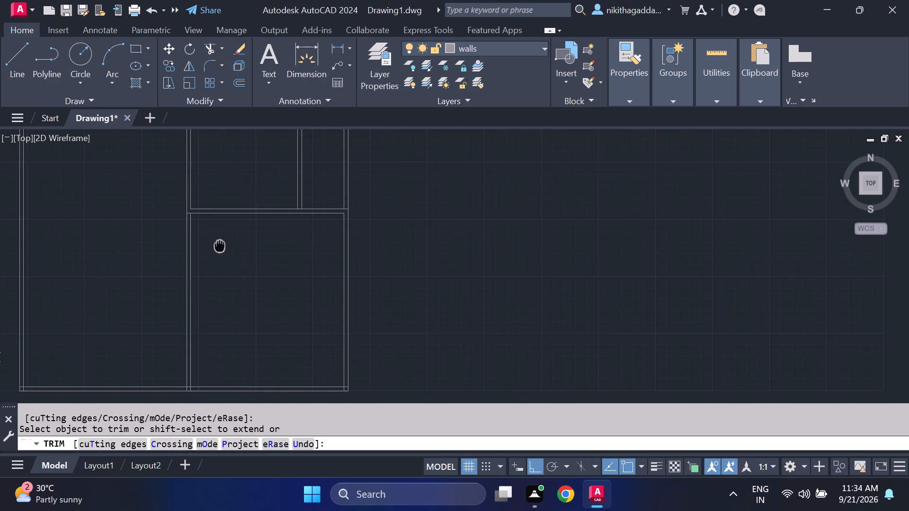
{"action": "middle_click_drag", "start_coordinate": [220, 244], "coordinate": [219, 243]}
{"action": "key", "text": "Escape"}
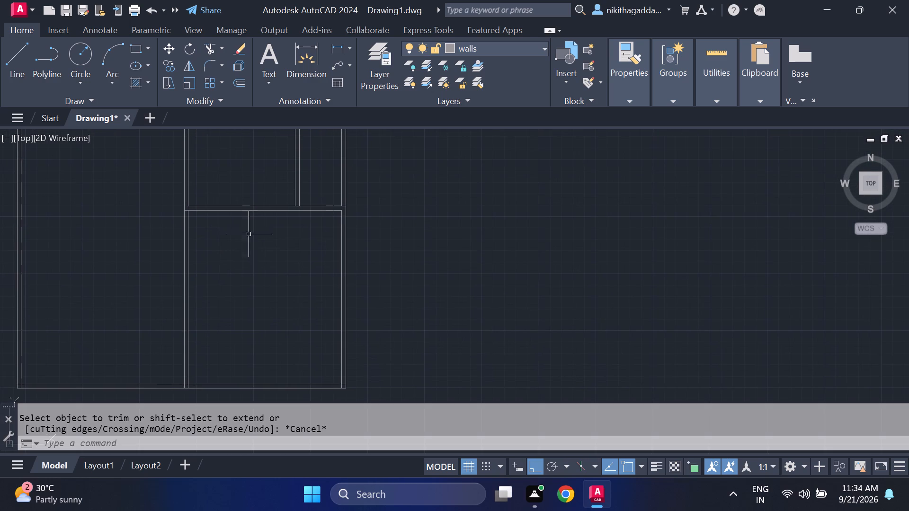
Offset the southern horizontal partition's south face 11' to the south to set the next room's depth.
{"action": "scroll", "coordinate": [213, 204], "scroll_direction": "up", "scroll_amount": 2}
{"action": "scroll", "coordinate": [232, 226], "scroll_direction": "down", "scroll_amount": 2}
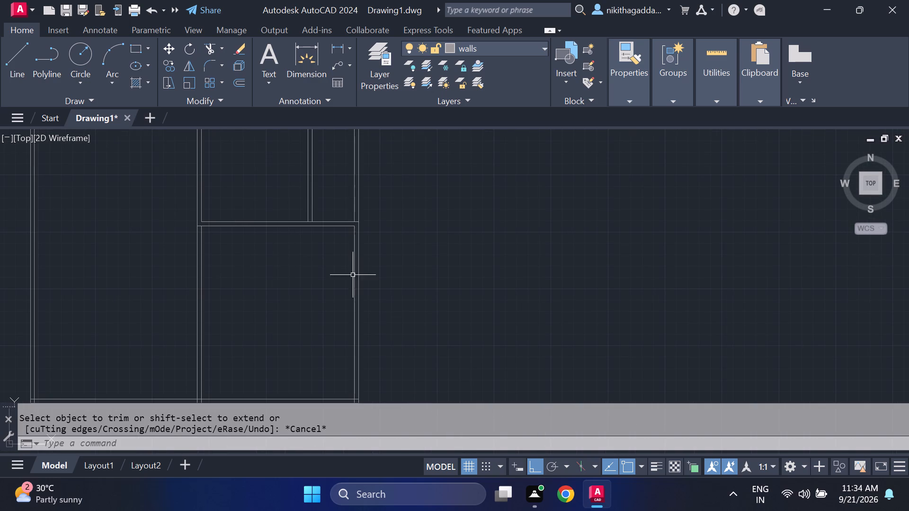
{"action": "middle_click_drag", "start_coordinate": [296, 294], "coordinate": [288, 263]}
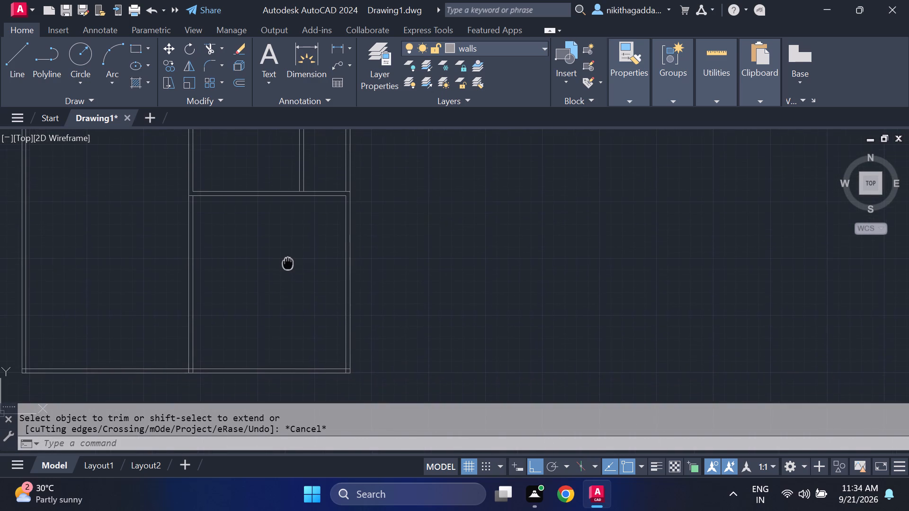
{"action": "middle_click_drag", "start_coordinate": [288, 263], "coordinate": [316, 301]}
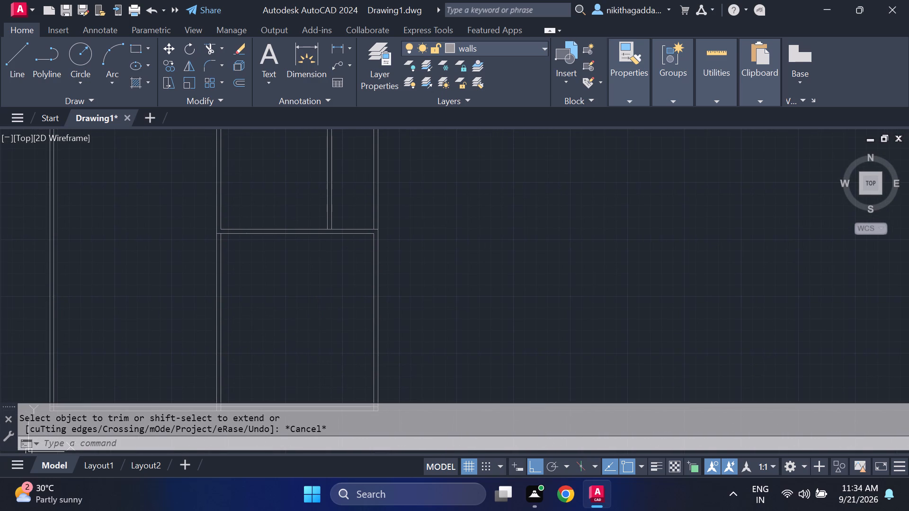
{"action": "type", "text": "of"}
{"action": "key", "text": "Return"}
{"action": "type", "text": "11'"}
{"action": "key", "text": "Return"}
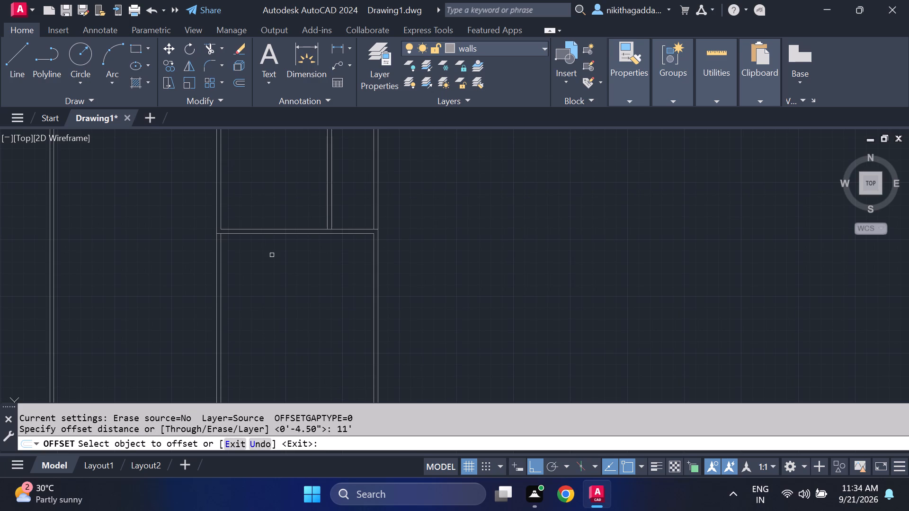
{"action": "left_click", "coordinate": [268, 236]}
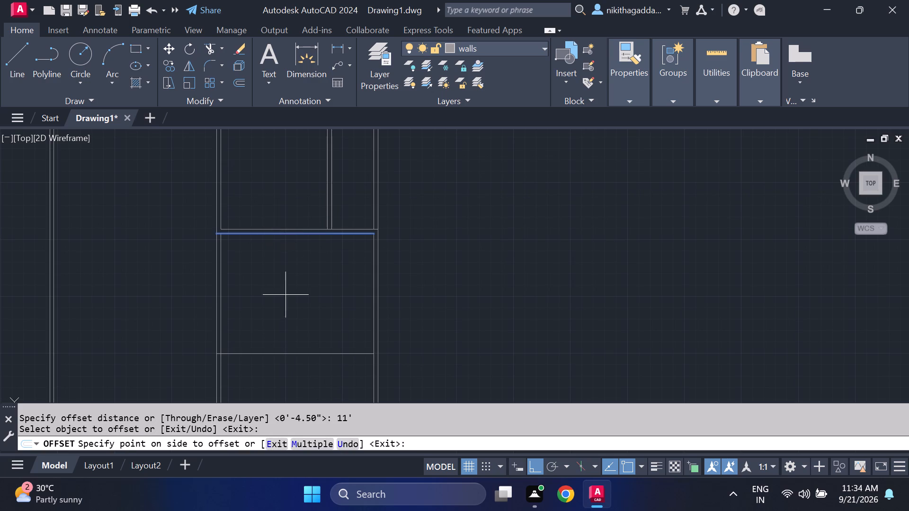
{"action": "left_click", "coordinate": [287, 330]}
{"action": "key", "text": "Escape"}
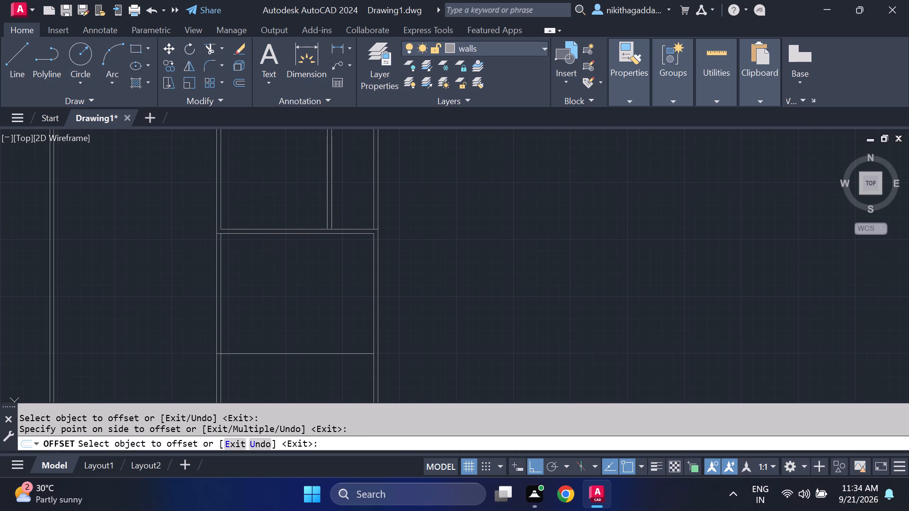
Offset the new horizontal line 4.5" to the south to form the second face of the room's southern wall.
{"action": "key", "text": "o"}
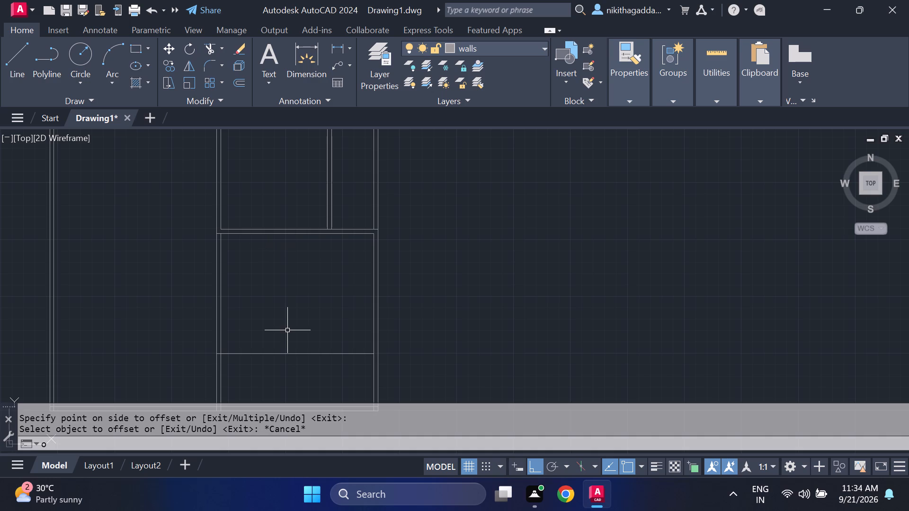
{"action": "key", "text": "f"}
{"action": "key", "text": "Return"}
{"action": "type", "text": "4.5\""}
{"action": "key", "text": "Return"}
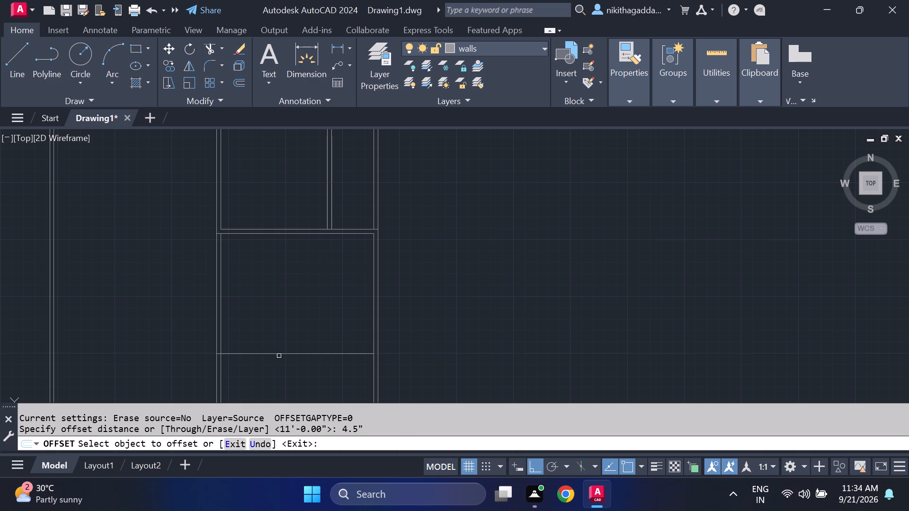
{"action": "left_click", "coordinate": [285, 353]}
{"action": "left_click", "coordinate": [294, 366]}
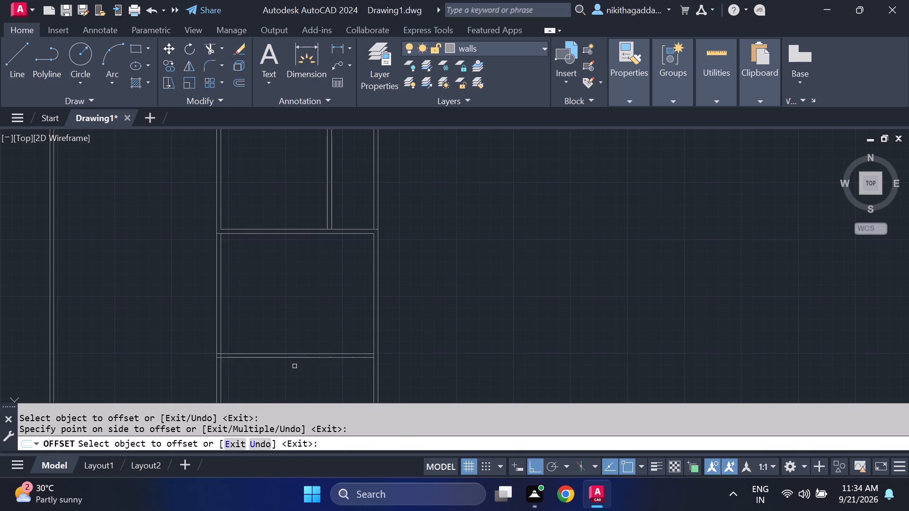
{"action": "key", "text": "Escape"}
Trim away both vertical partition lines south of the new horizontal wall, including the leftover pieces inside the plan's south outer wall.
{"action": "middle_click_drag", "start_coordinate": [294, 365], "coordinate": [294, 282]}
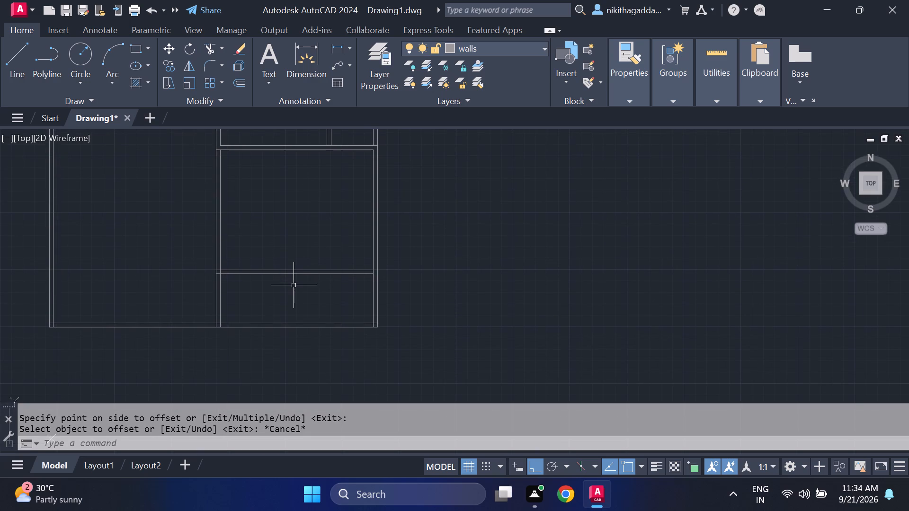
{"action": "type", "text": "tr"}
{"action": "key", "text": "Return"}
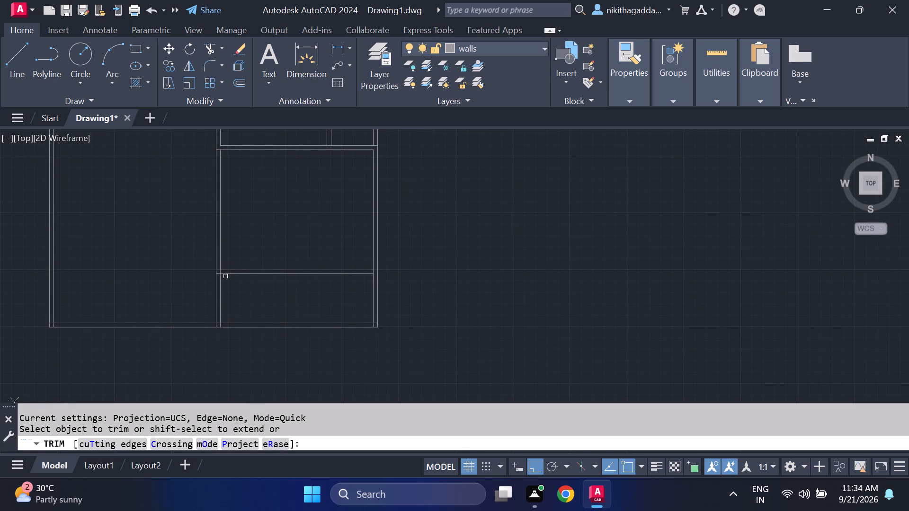
{"action": "left_click_drag", "start_coordinate": [224, 292], "coordinate": [194, 298]}
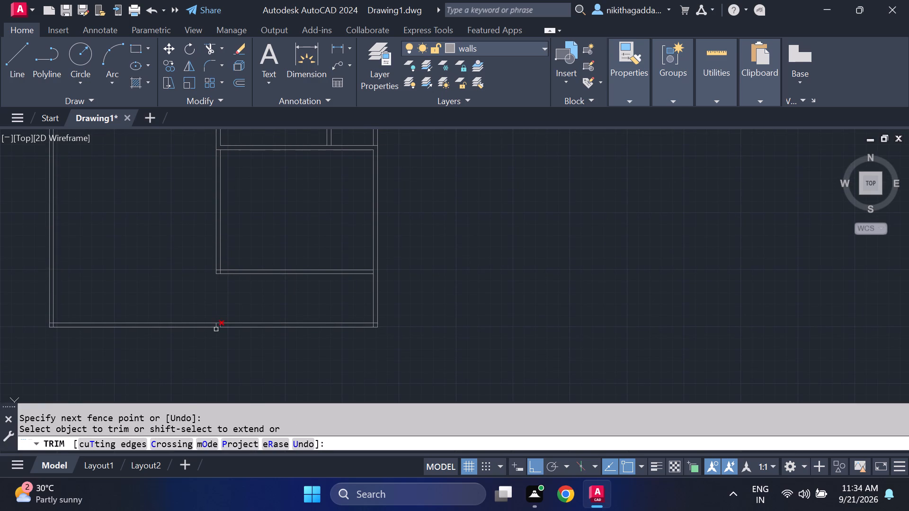
{"action": "scroll", "coordinate": [216, 329], "scroll_direction": "up", "scroll_amount": 5}
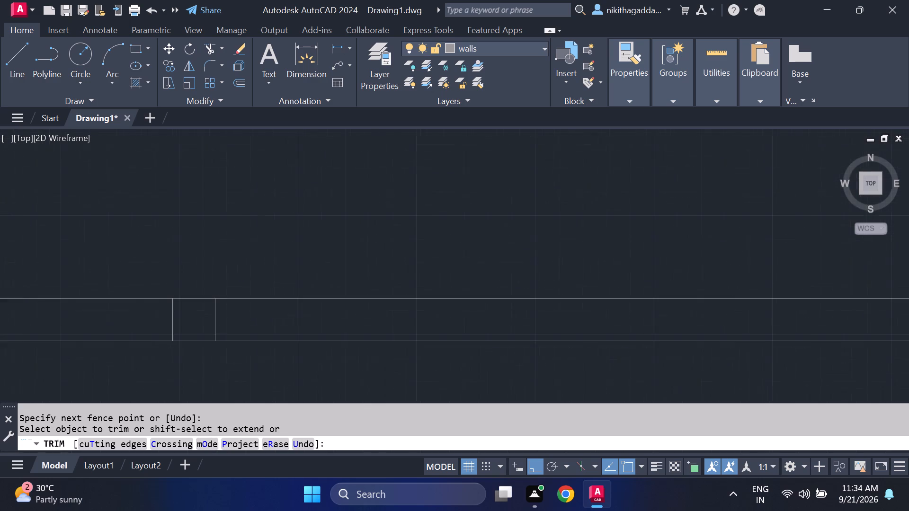
{"action": "left_click_drag", "start_coordinate": [228, 322], "coordinate": [143, 323]}
{"action": "scroll", "coordinate": [208, 267], "scroll_direction": "down", "scroll_amount": 4}
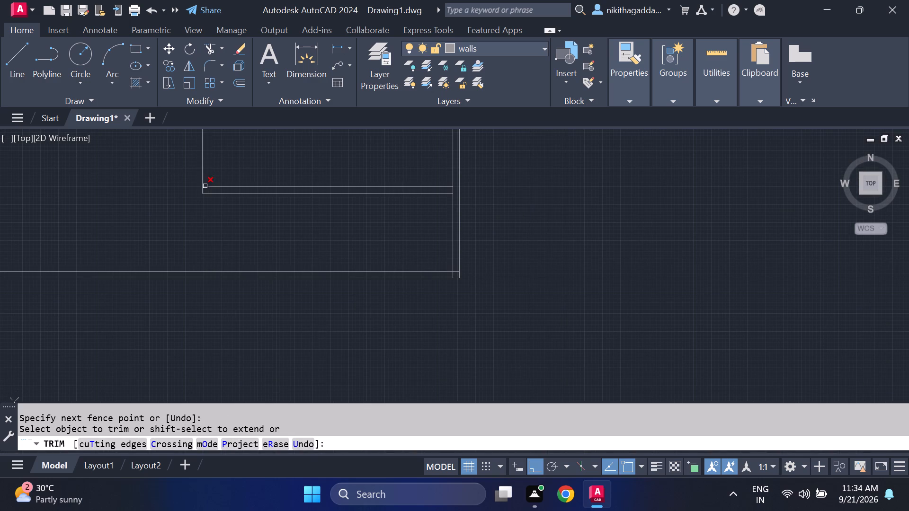
Trim the overlapping line ends at the new room's southwest wall corner to form a clean corner.
{"action": "scroll", "coordinate": [214, 186], "scroll_direction": "up", "scroll_amount": 3}
{"action": "left_click_drag", "start_coordinate": [179, 180], "coordinate": [197, 202]}
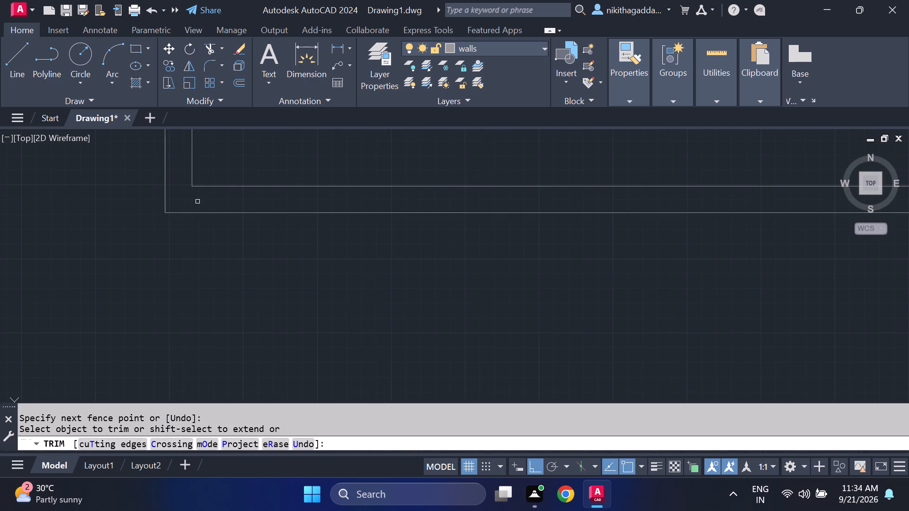
Trim the east wall's inner line between the two faces of the new room's southern wall.
{"action": "scroll", "coordinate": [191, 215], "scroll_direction": "down", "scroll_amount": 3}
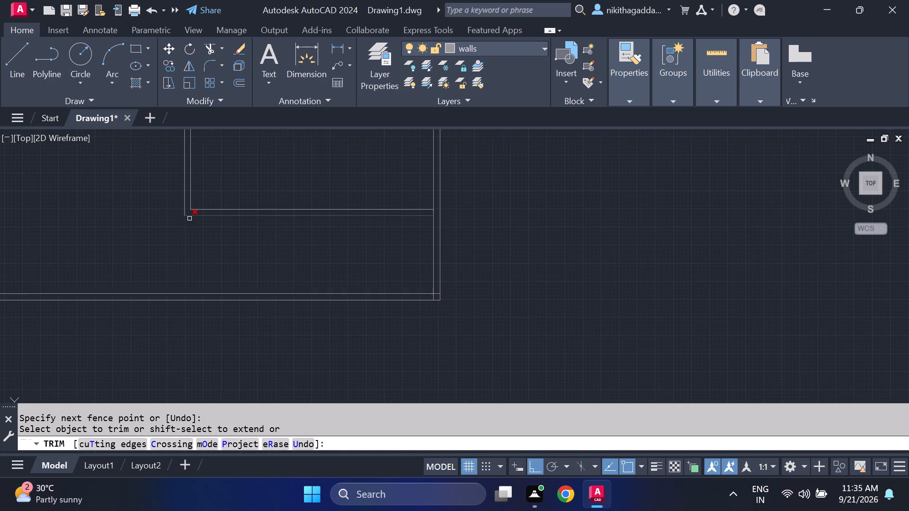
{"action": "middle_click_drag", "start_coordinate": [316, 246], "coordinate": [309, 259]}
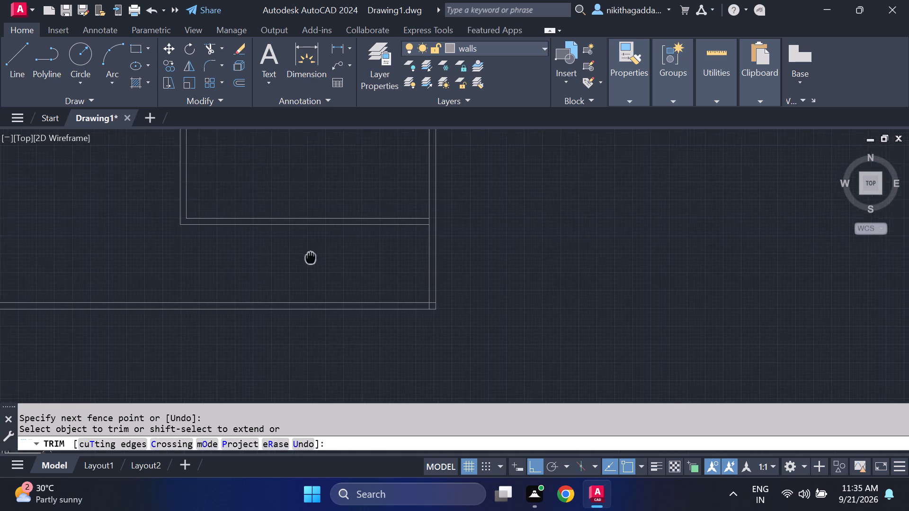
{"action": "middle_click_drag", "start_coordinate": [309, 259], "coordinate": [270, 311]}
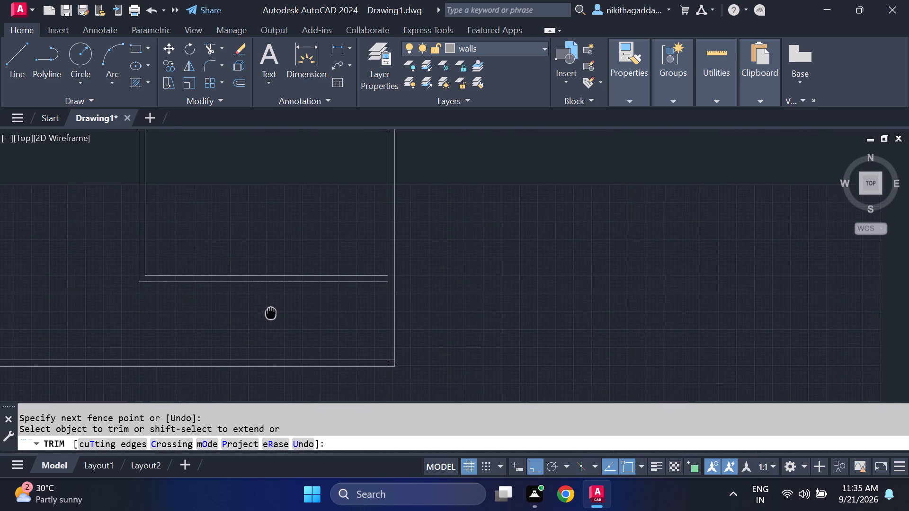
{"action": "middle_click_drag", "start_coordinate": [270, 311], "coordinate": [341, 311]}
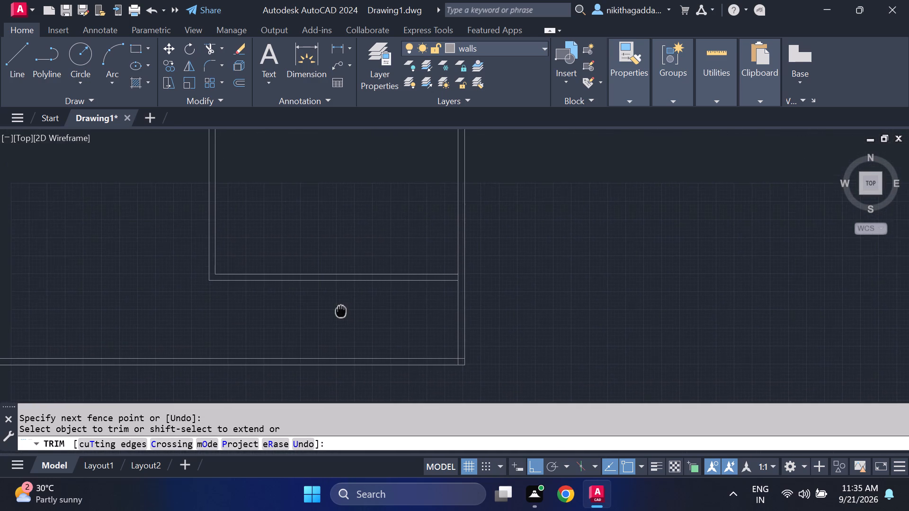
{"action": "middle_click_drag", "start_coordinate": [341, 311], "coordinate": [322, 306]}
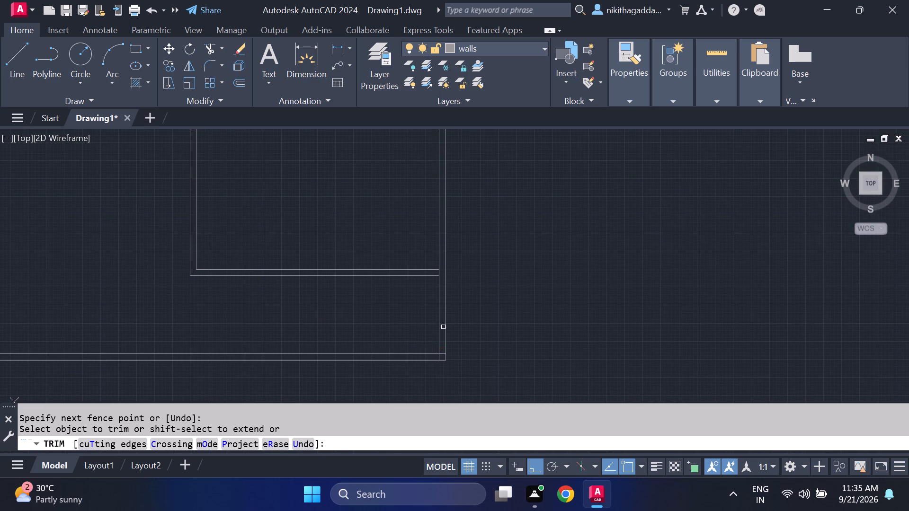
{"action": "scroll", "coordinate": [401, 318], "scroll_direction": "down", "scroll_amount": 1}
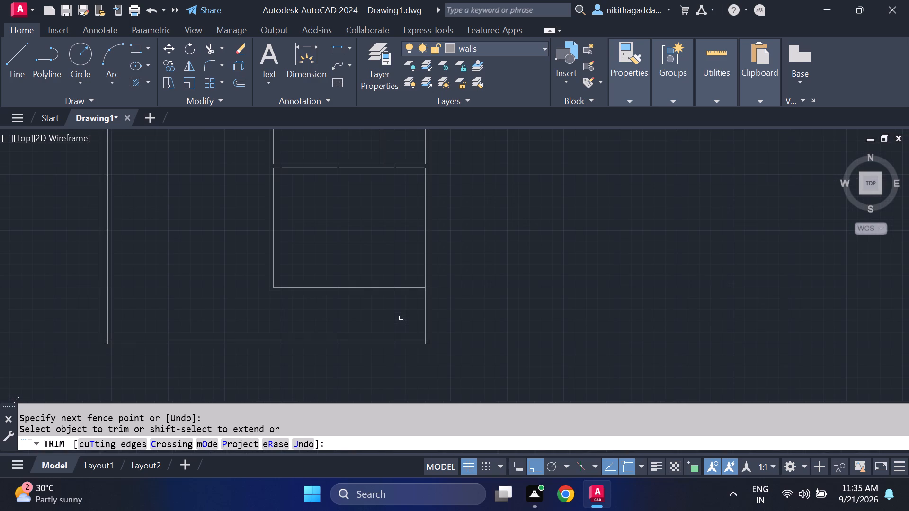
{"action": "middle_click_drag", "start_coordinate": [398, 318], "coordinate": [323, 322]}
{"action": "scroll", "coordinate": [349, 296], "scroll_direction": "up", "scroll_amount": 2}
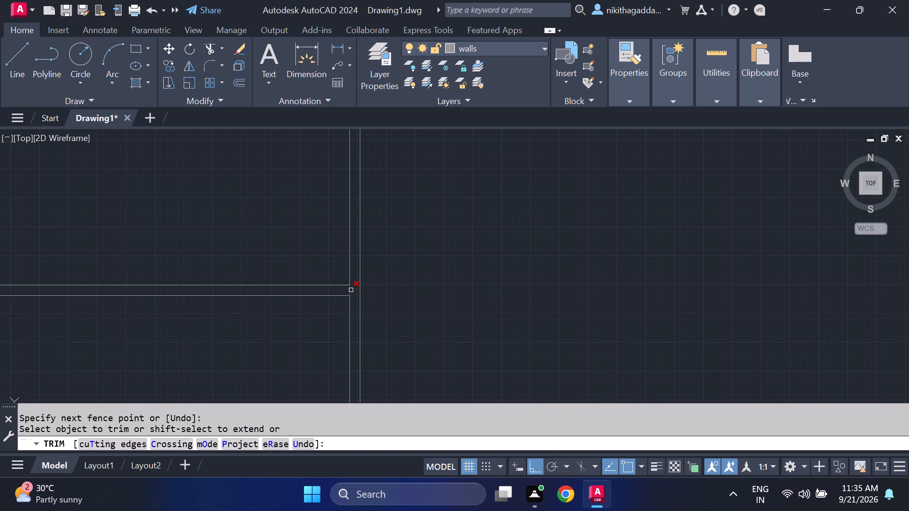
{"action": "left_click", "coordinate": [351, 290]}
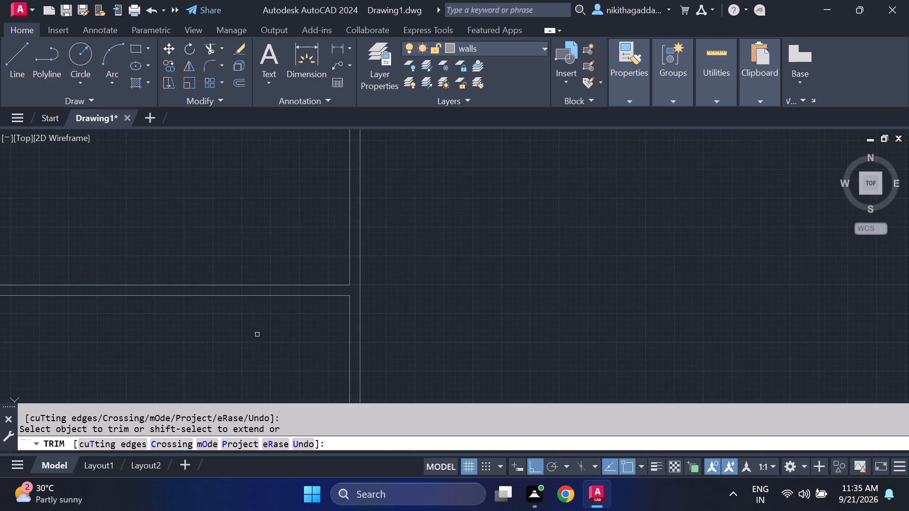
{"action": "key", "text": "Escape"}
Extend the north face of the new room's southern wall eastward to the east wall's outer line.
{"action": "type", "text": "ex"}
{"action": "key", "text": "Return"}
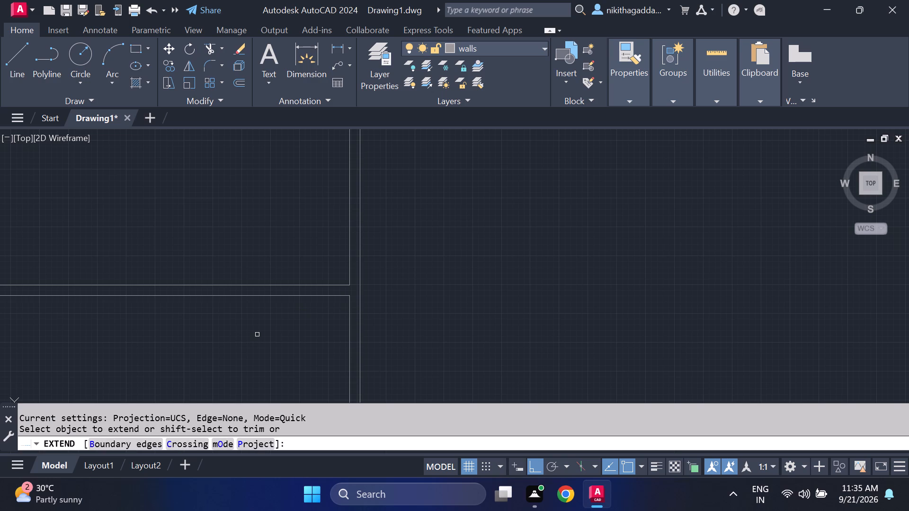
{"action": "left_click", "coordinate": [304, 285]}
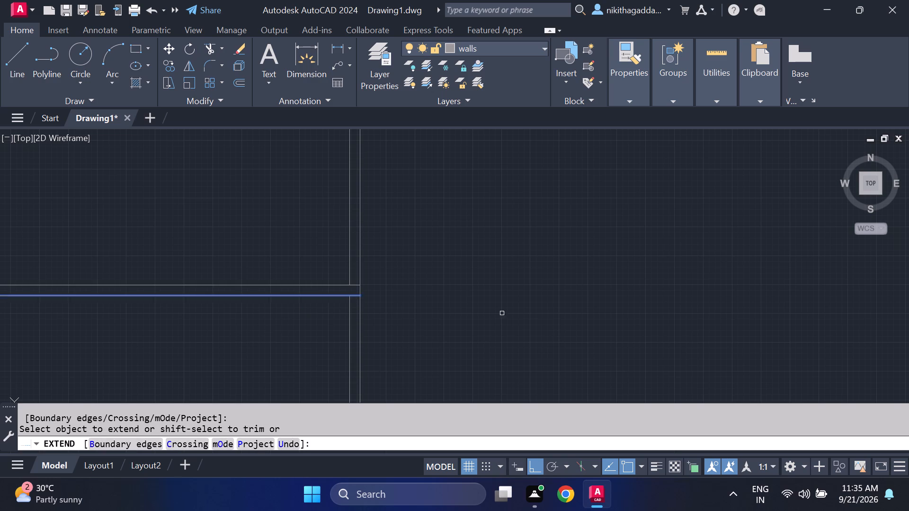
{"action": "scroll", "coordinate": [538, 317], "scroll_direction": "down", "scroll_amount": 2}
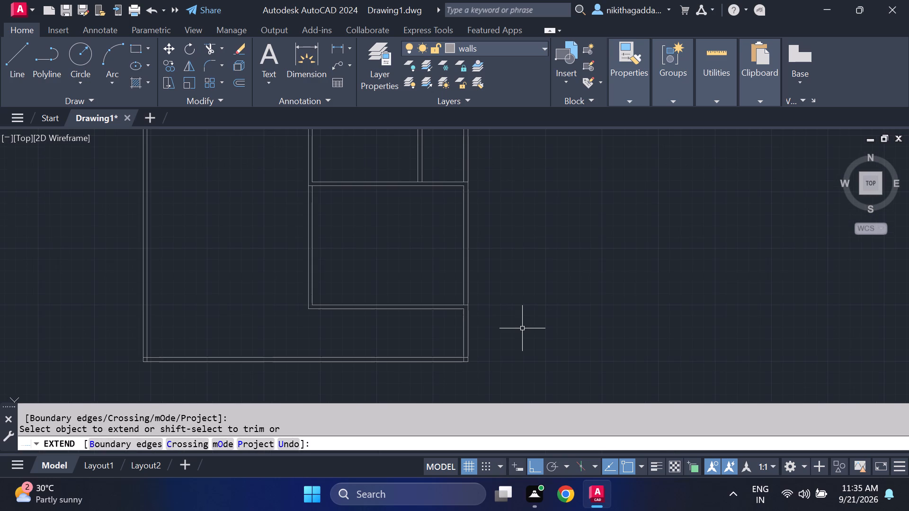
Trim the overlapping inner wall line ends at the plan's southeast outer corner to form a clean corner.
{"action": "key", "text": "Escape"}
{"action": "type", "text": "tr"}
{"action": "key", "text": "Return"}
{"action": "scroll", "coordinate": [470, 366], "scroll_direction": "up", "scroll_amount": 3}
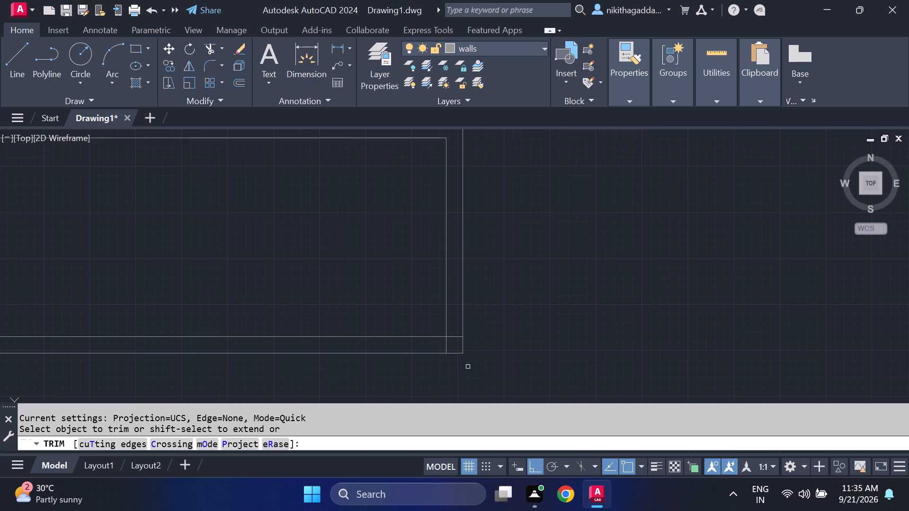
{"action": "scroll", "coordinate": [448, 349], "scroll_direction": "up", "scroll_amount": 3}
{"action": "left_click_drag", "start_coordinate": [428, 352], "coordinate": [447, 333]}
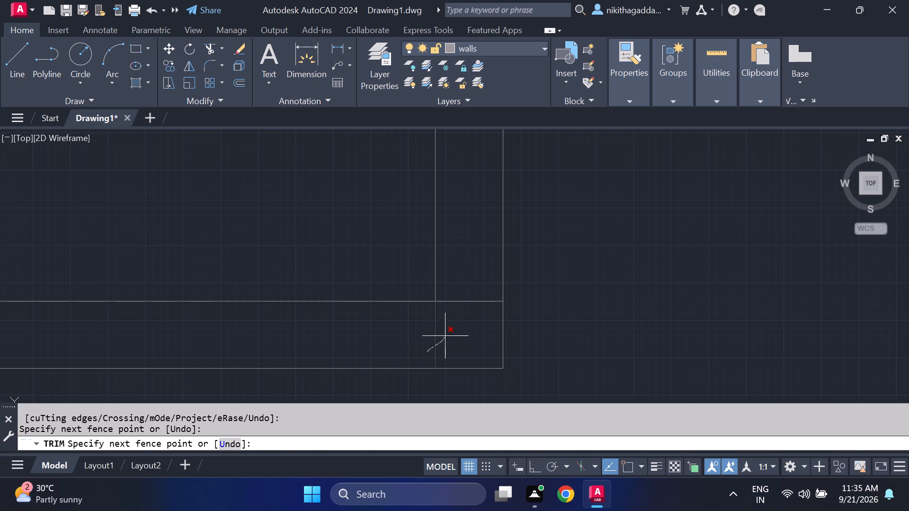
{"action": "left_click_drag", "start_coordinate": [447, 333], "coordinate": [453, 281]}
{"action": "scroll", "coordinate": [460, 290], "scroll_direction": "down", "scroll_amount": 5}
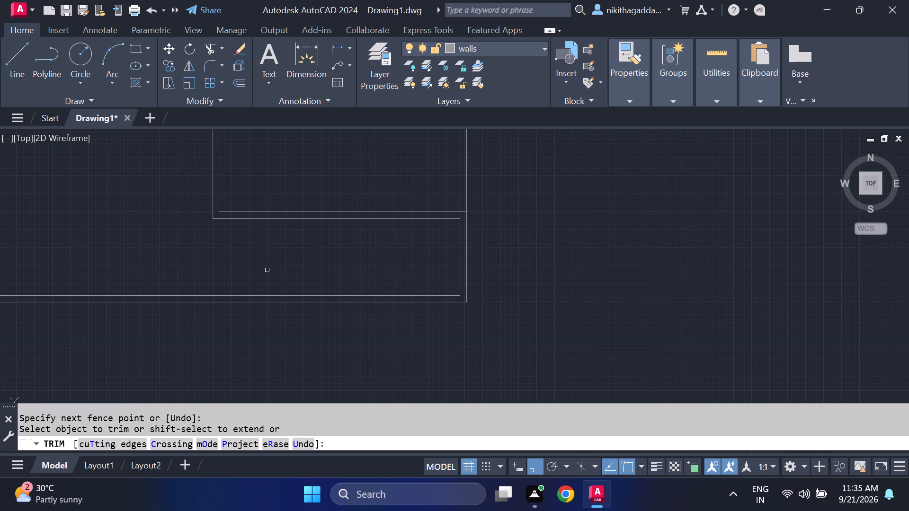
{"action": "key", "text": "Escape"}
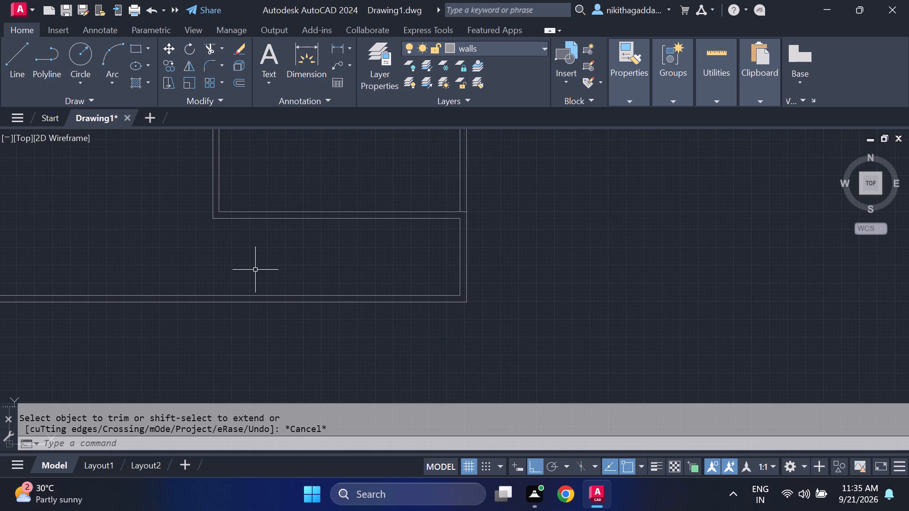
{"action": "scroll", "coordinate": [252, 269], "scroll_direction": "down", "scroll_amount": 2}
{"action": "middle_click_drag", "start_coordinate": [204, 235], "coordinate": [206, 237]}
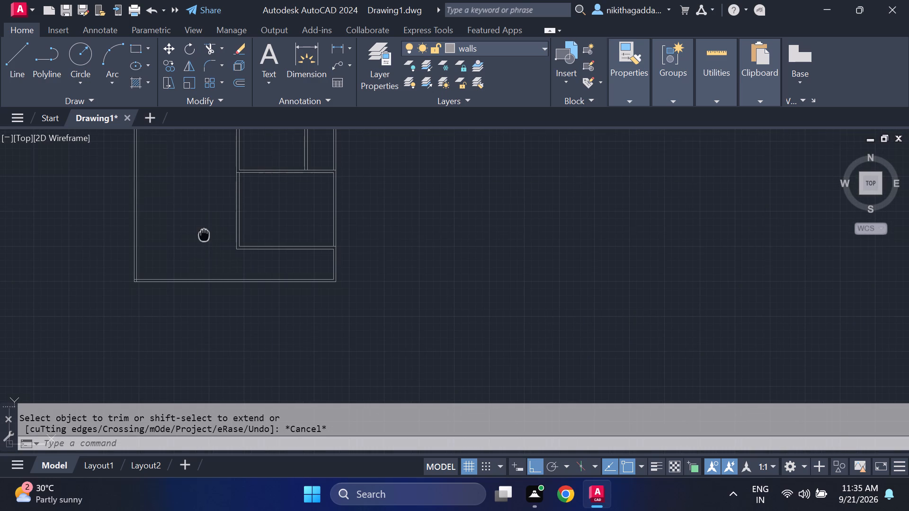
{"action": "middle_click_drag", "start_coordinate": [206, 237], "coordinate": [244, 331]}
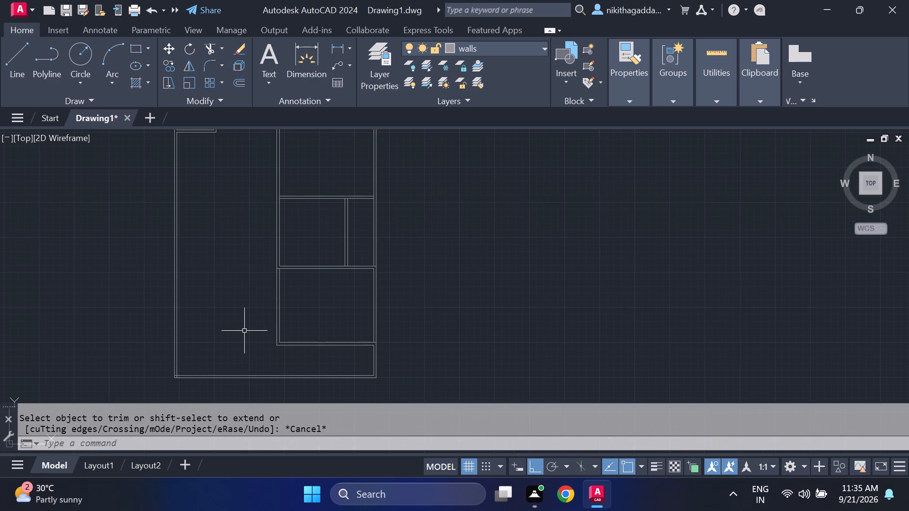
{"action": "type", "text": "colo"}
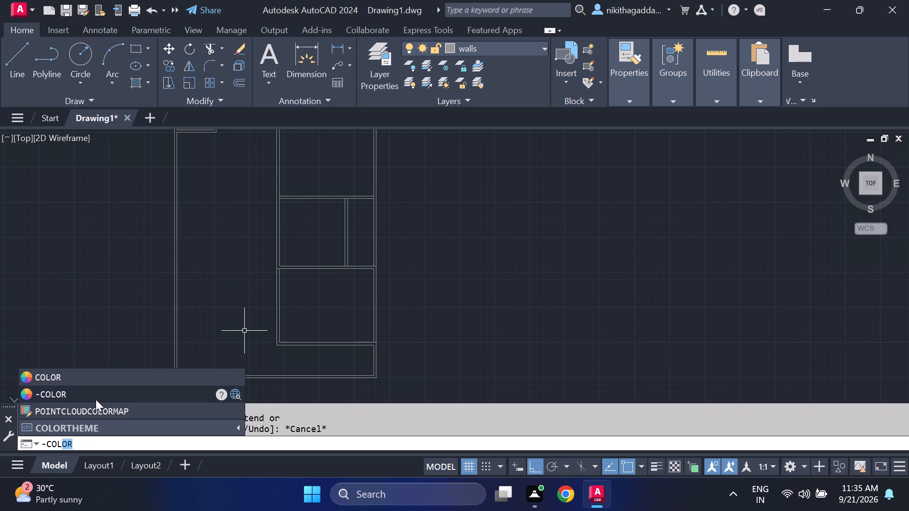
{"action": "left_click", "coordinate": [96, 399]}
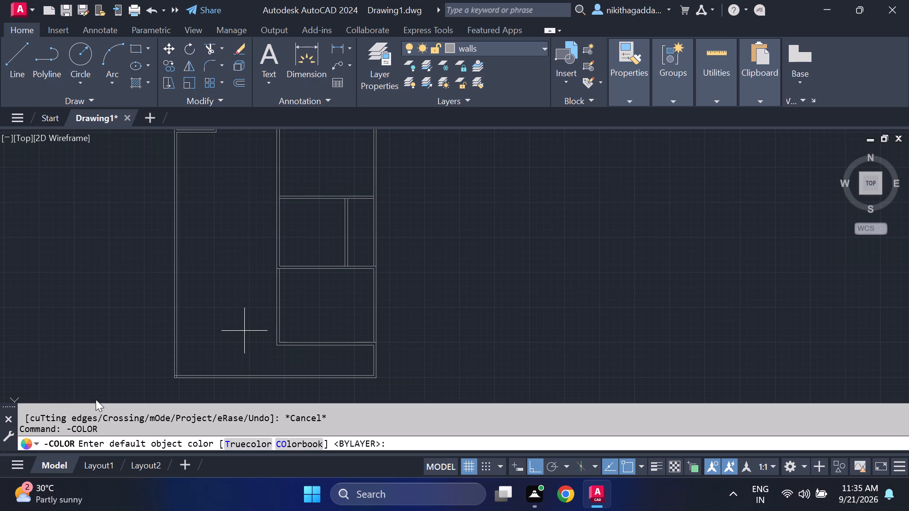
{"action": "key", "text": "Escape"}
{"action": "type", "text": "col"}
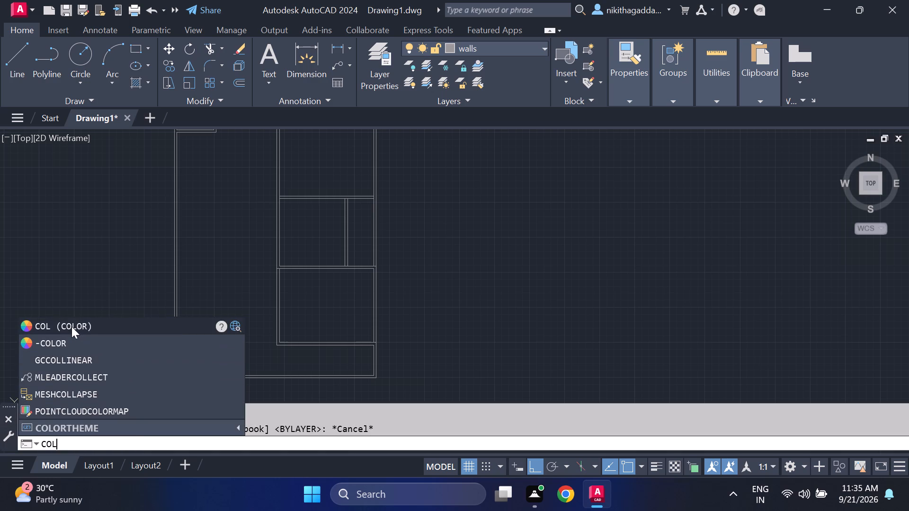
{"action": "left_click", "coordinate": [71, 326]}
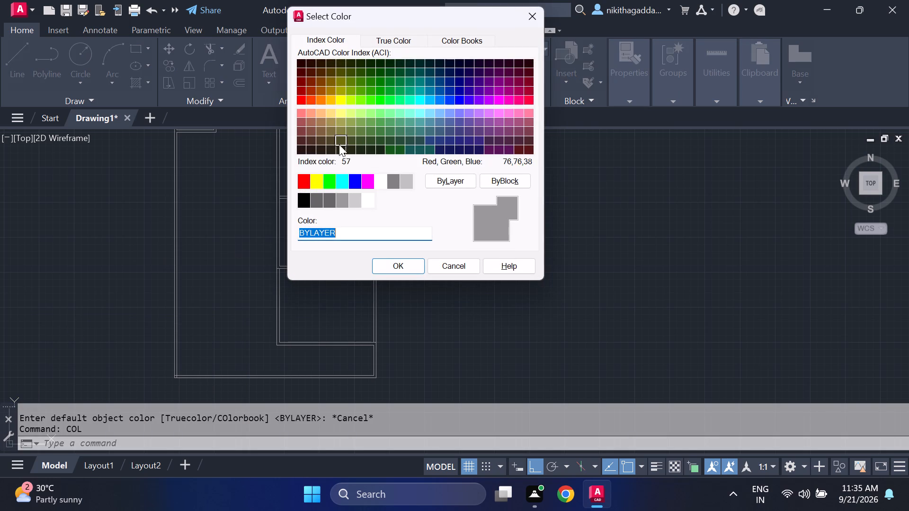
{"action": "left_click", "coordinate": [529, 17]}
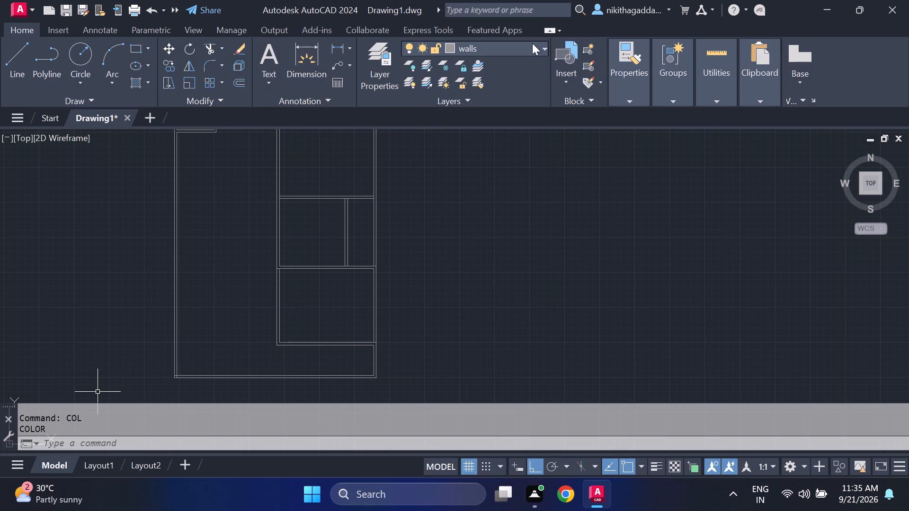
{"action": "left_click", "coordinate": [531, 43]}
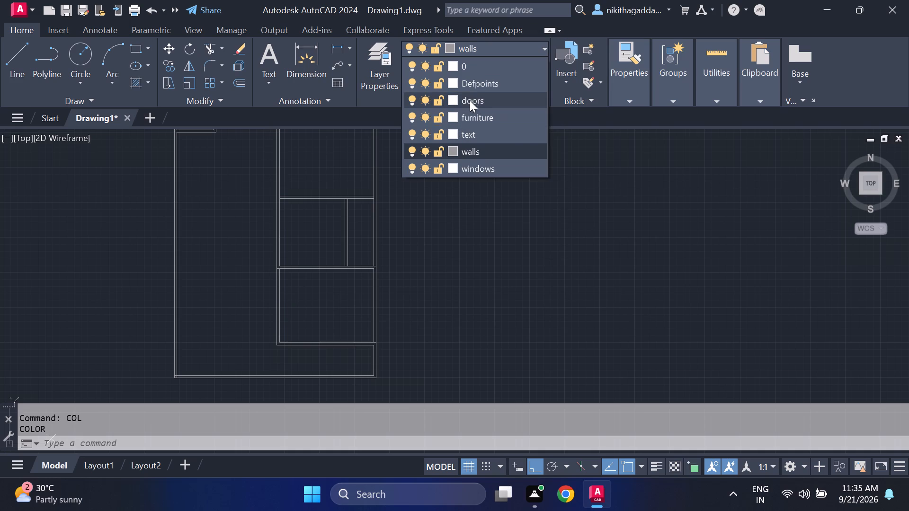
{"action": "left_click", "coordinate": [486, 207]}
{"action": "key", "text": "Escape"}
Set the current object color to green, index color 90.
{"action": "type", "text": "col"}
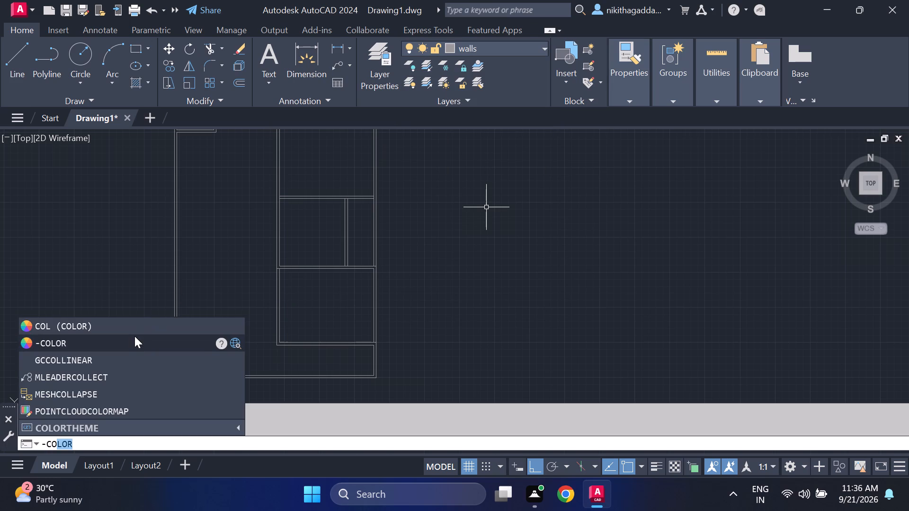
{"action": "left_click", "coordinate": [133, 330]}
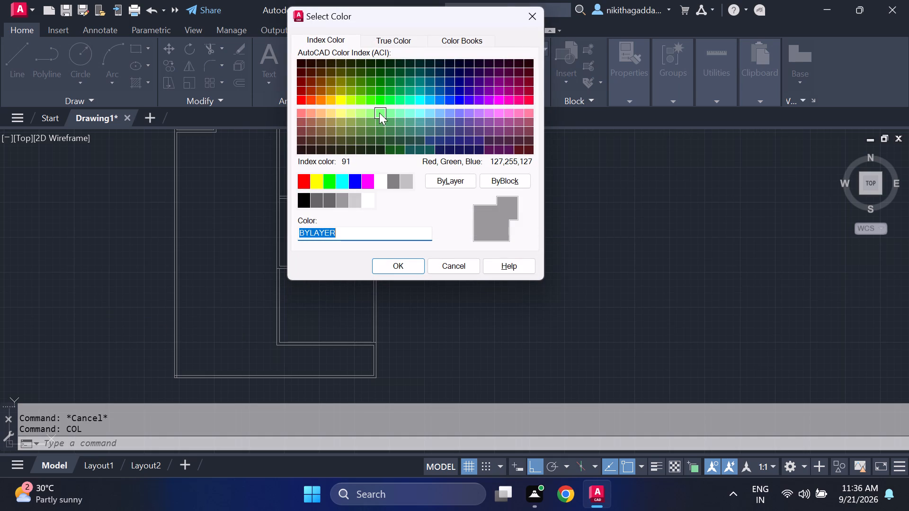
{"action": "left_click", "coordinate": [384, 98]}
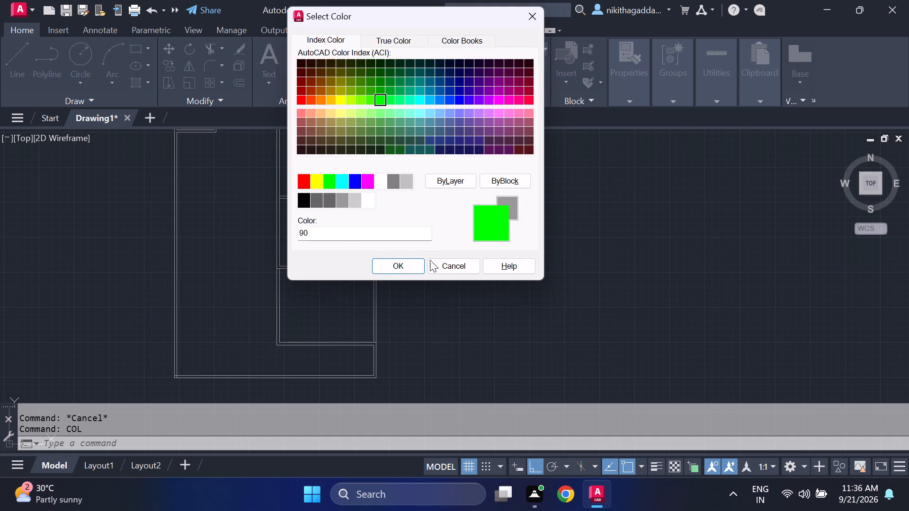
{"action": "left_click_drag", "start_coordinate": [418, 265], "coordinate": [412, 260]}
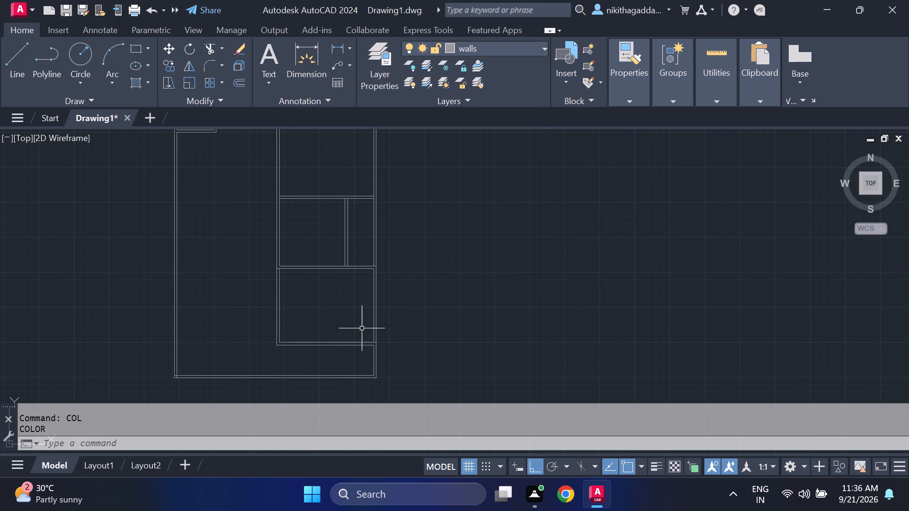
Draw a vertical line from the southern room's southwest outer corner down to the south outer wall's inner line.
{"action": "key", "text": "l"}
{"action": "key", "text": "Return"}
{"action": "scroll", "coordinate": [306, 351], "scroll_direction": "up", "scroll_amount": 2}
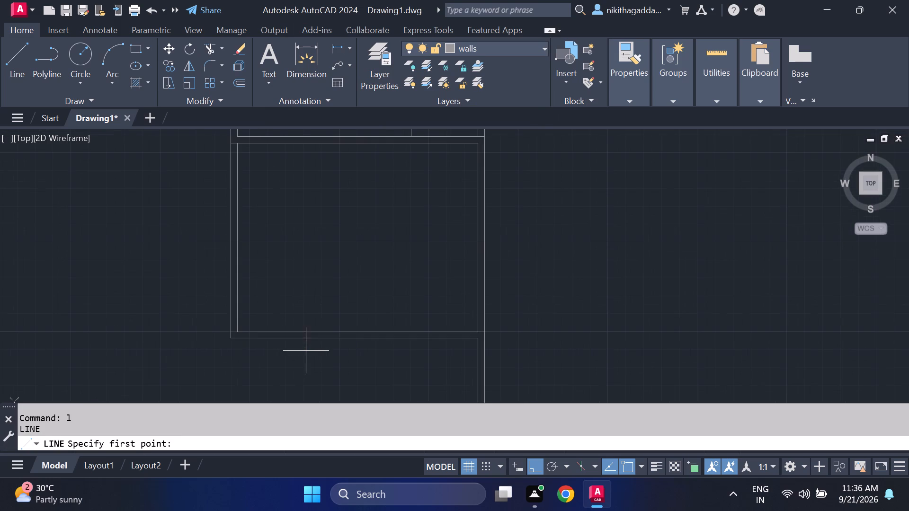
{"action": "middle_click_drag", "start_coordinate": [224, 354], "coordinate": [203, 260]}
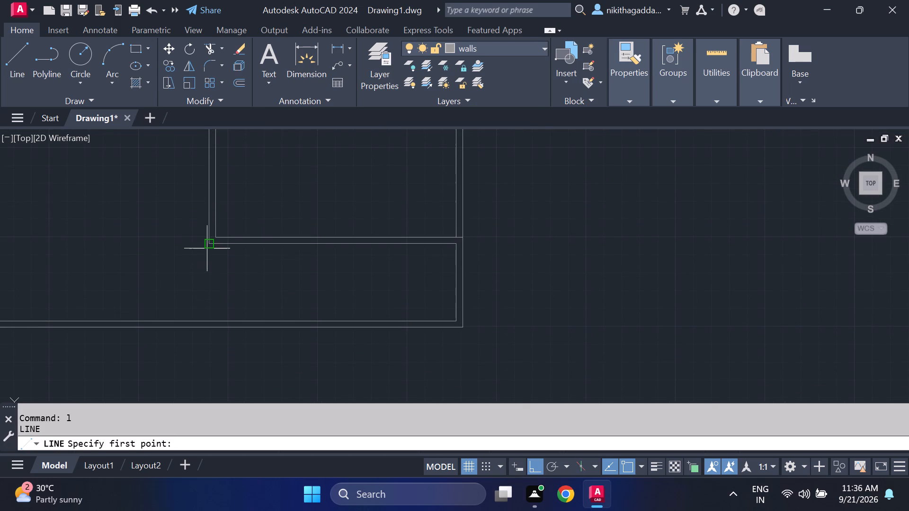
{"action": "left_click", "coordinate": [208, 247]}
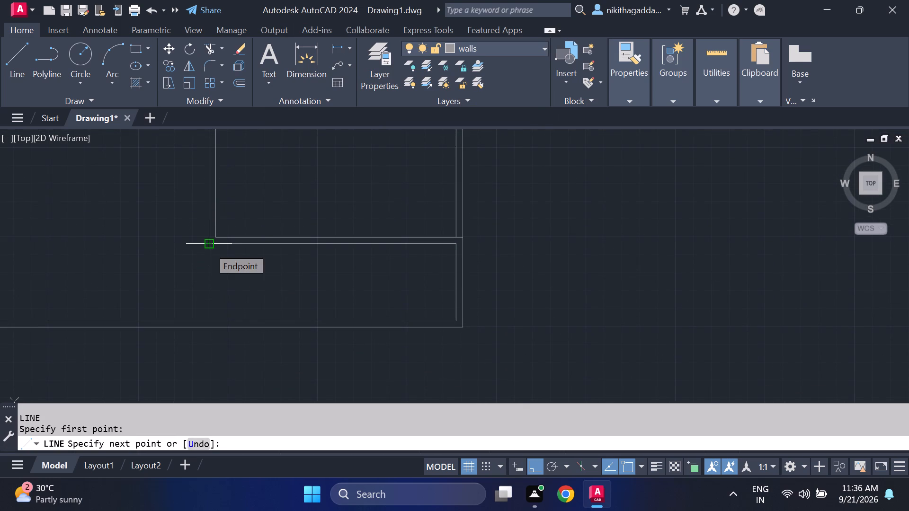
{"action": "left_click", "coordinate": [212, 321]}
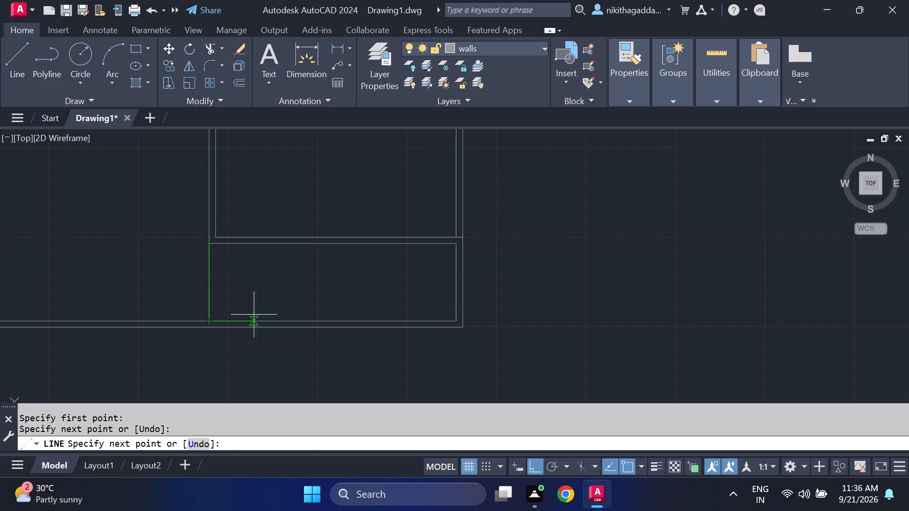
{"action": "key", "text": "Escape"}
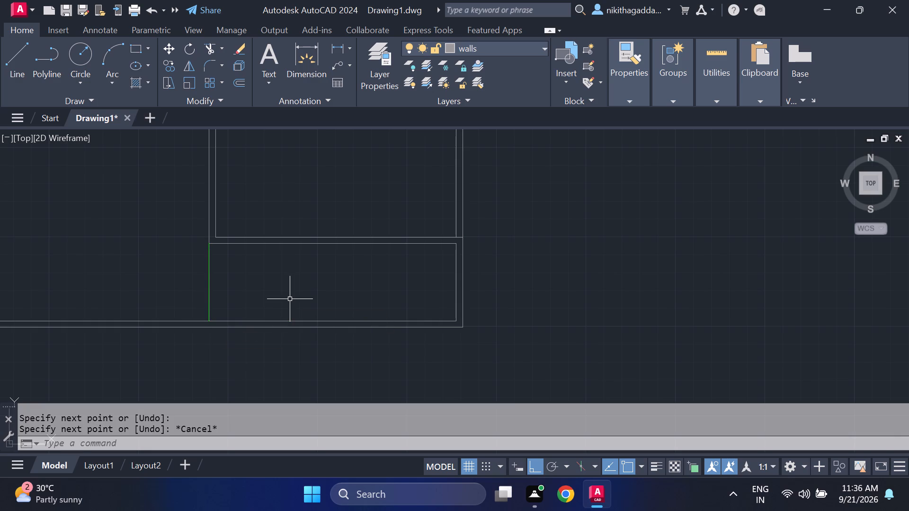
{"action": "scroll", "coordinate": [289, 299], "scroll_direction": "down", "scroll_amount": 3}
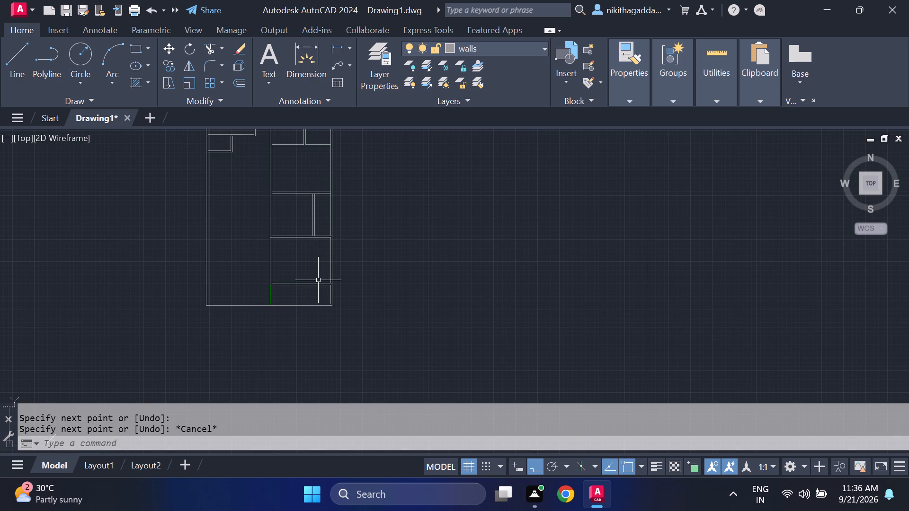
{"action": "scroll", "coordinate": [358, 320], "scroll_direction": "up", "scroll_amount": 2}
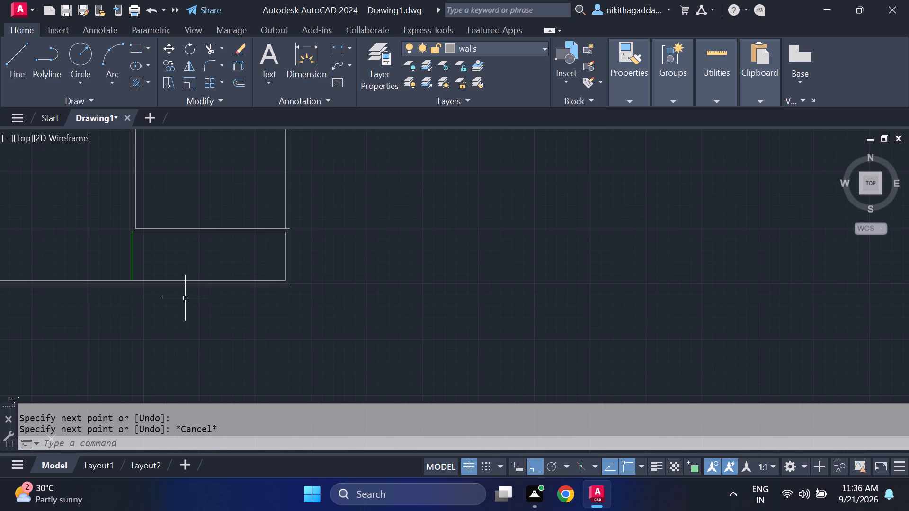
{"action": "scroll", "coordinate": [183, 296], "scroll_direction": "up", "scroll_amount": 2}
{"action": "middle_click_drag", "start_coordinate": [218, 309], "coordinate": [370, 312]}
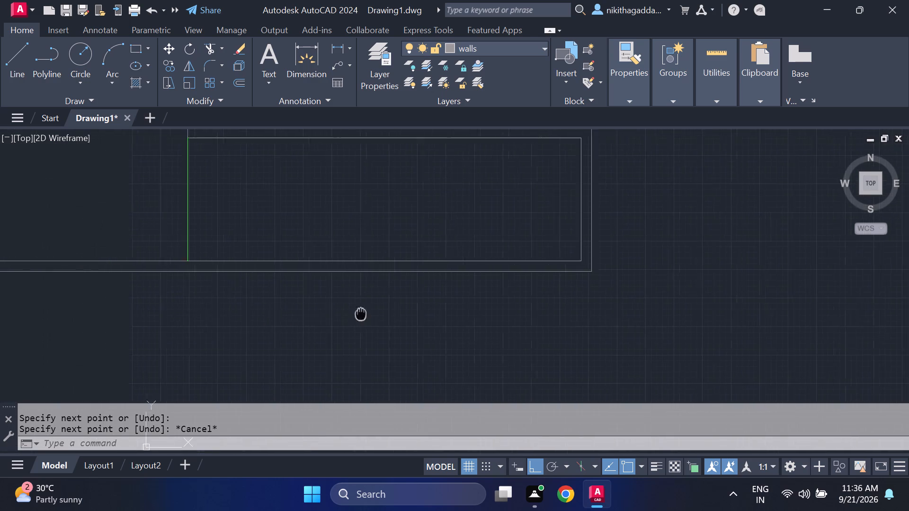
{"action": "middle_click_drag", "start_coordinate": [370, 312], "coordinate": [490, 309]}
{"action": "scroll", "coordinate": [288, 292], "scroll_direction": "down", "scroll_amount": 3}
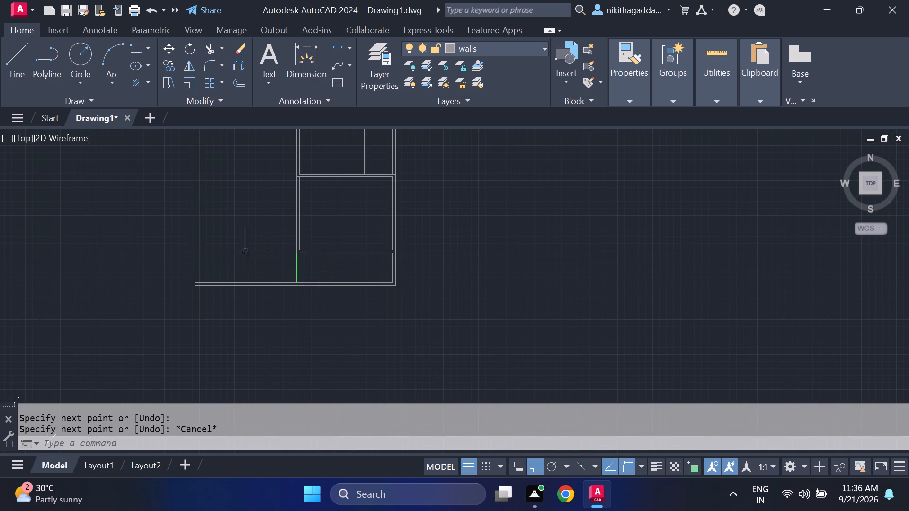
Offset the south face line of the small room on the west wall 17'3" to the south.
{"action": "middle_click_drag", "start_coordinate": [231, 244], "coordinate": [223, 355]}
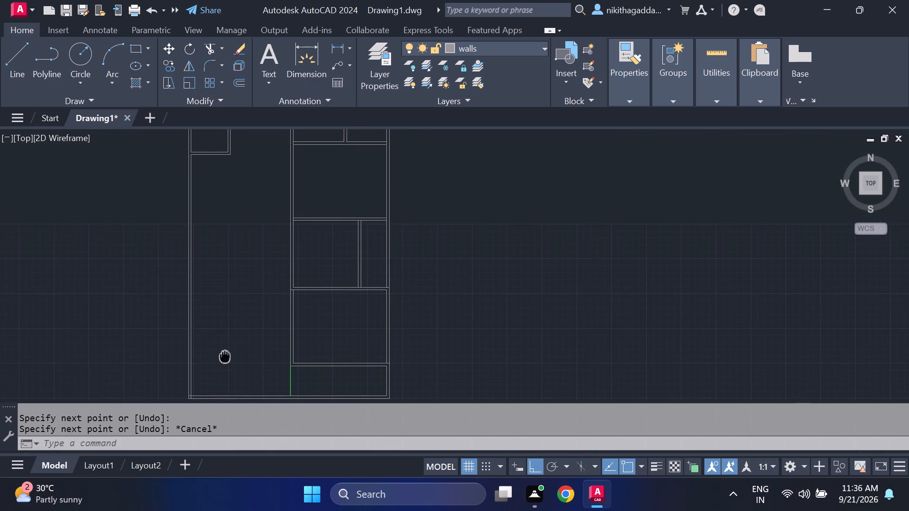
{"action": "middle_click_drag", "start_coordinate": [223, 355], "coordinate": [223, 354]}
{"action": "scroll", "coordinate": [241, 303], "scroll_direction": "down", "scroll_amount": 1}
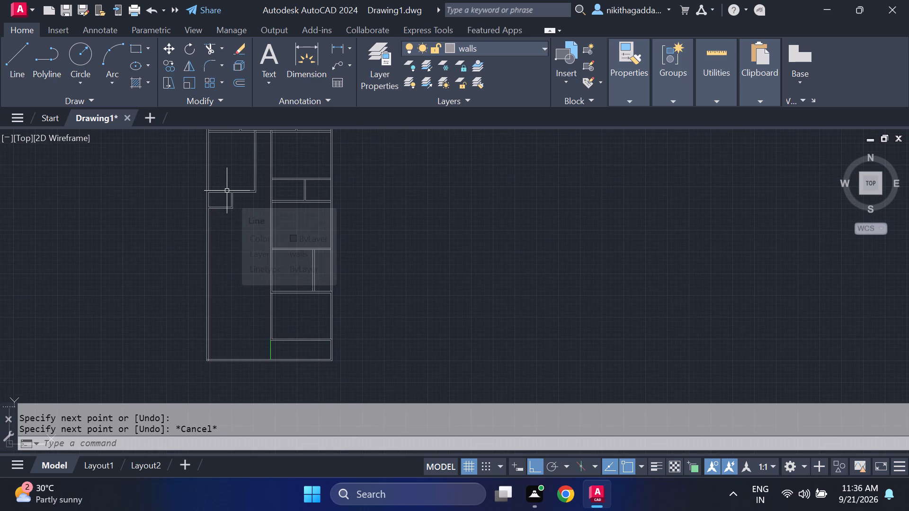
{"action": "scroll", "coordinate": [243, 184], "scroll_direction": "up", "scroll_amount": 2}
{"action": "scroll", "coordinate": [253, 224], "scroll_direction": "up", "scroll_amount": 1}
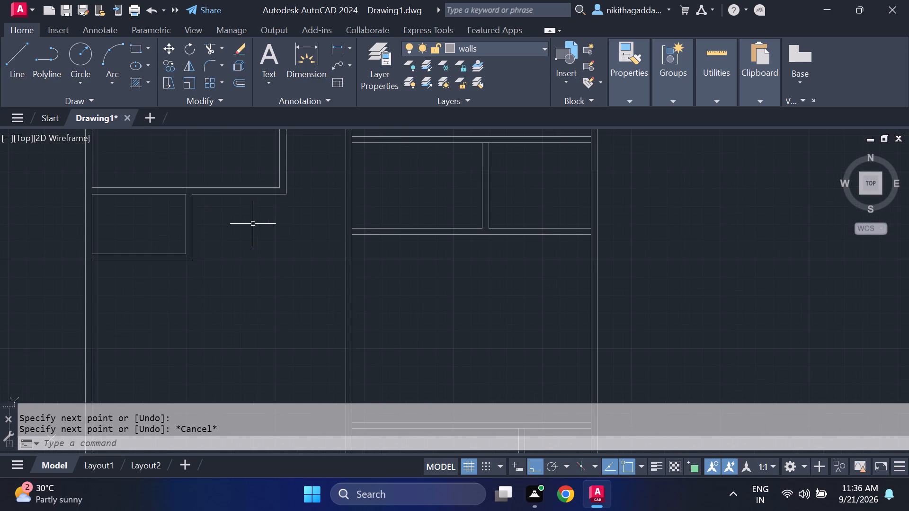
{"action": "middle_click_drag", "start_coordinate": [267, 267], "coordinate": [258, 227]}
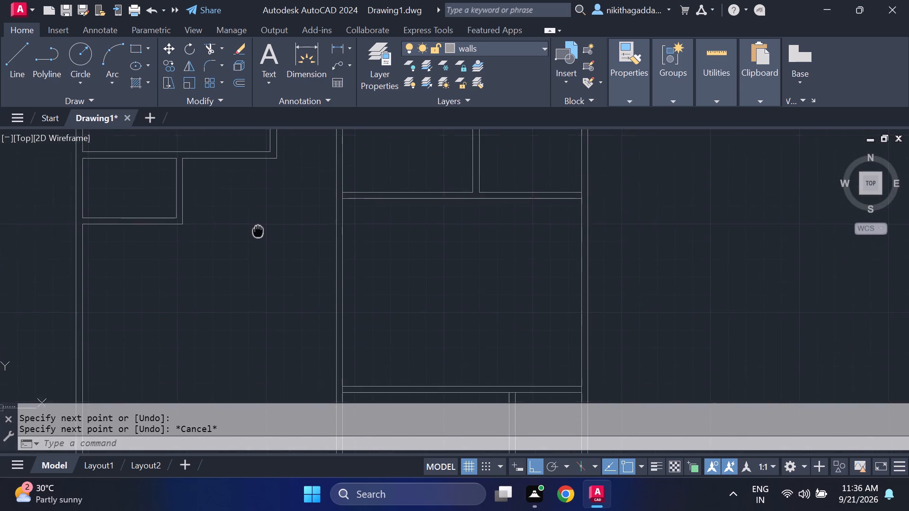
{"action": "middle_click_drag", "start_coordinate": [258, 227], "coordinate": [270, 169]}
{"action": "middle_click_drag", "start_coordinate": [276, 164], "coordinate": [277, 156]}
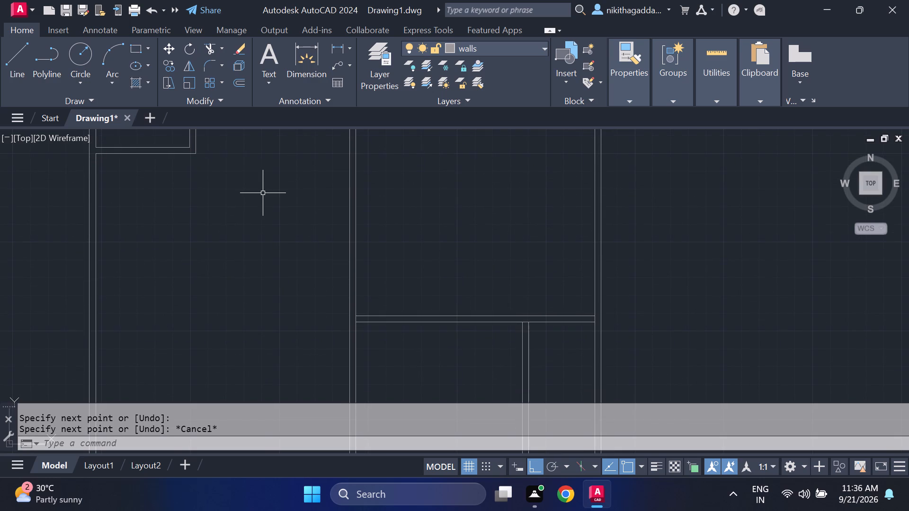
{"action": "type", "text": "of"}
{"action": "key", "text": "Return"}
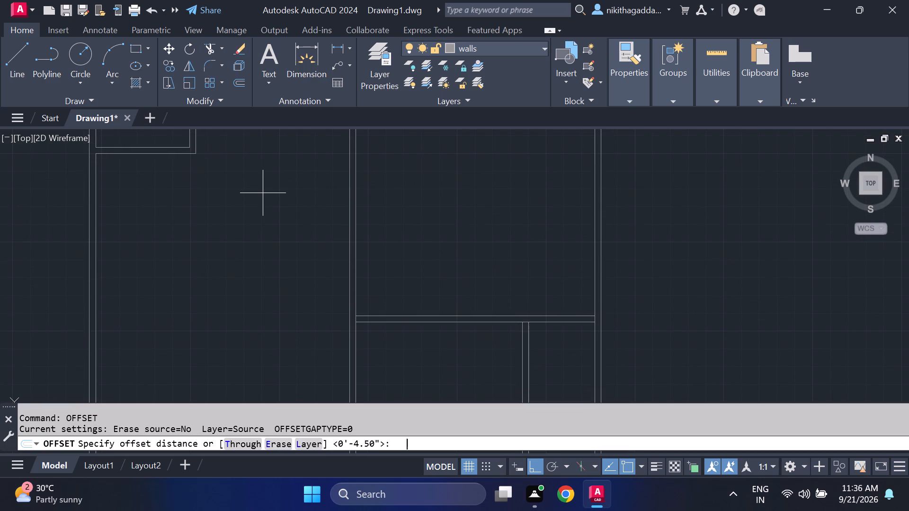
{"action": "type", "text": "17'3"}
{"action": "key", "text": "shift+quotedbl"}
{"action": "key", "text": "Return"}
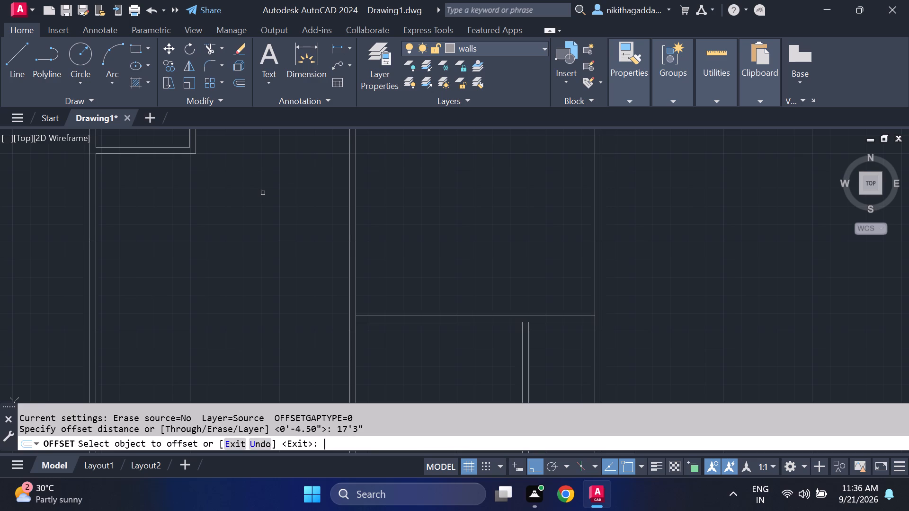
{"action": "left_click", "coordinate": [159, 155]}
{"action": "scroll", "coordinate": [171, 315], "scroll_direction": "down", "scroll_amount": 3}
{"action": "left_click", "coordinate": [179, 333]}
{"action": "scroll", "coordinate": [194, 364], "scroll_direction": "up", "scroll_amount": 2}
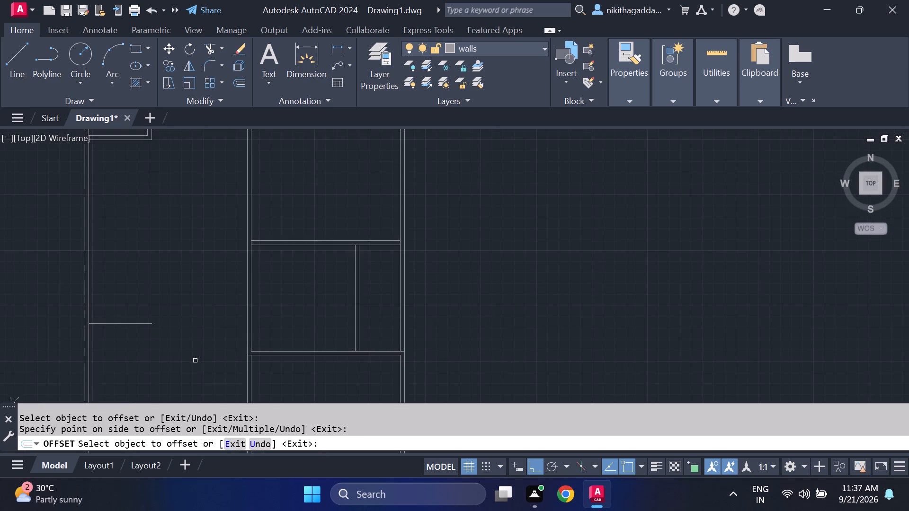
{"action": "key", "text": "Escape"}
Extend the 17'3" offset line east across to the far face of the central north-south wall.
{"action": "type", "text": "ex"}
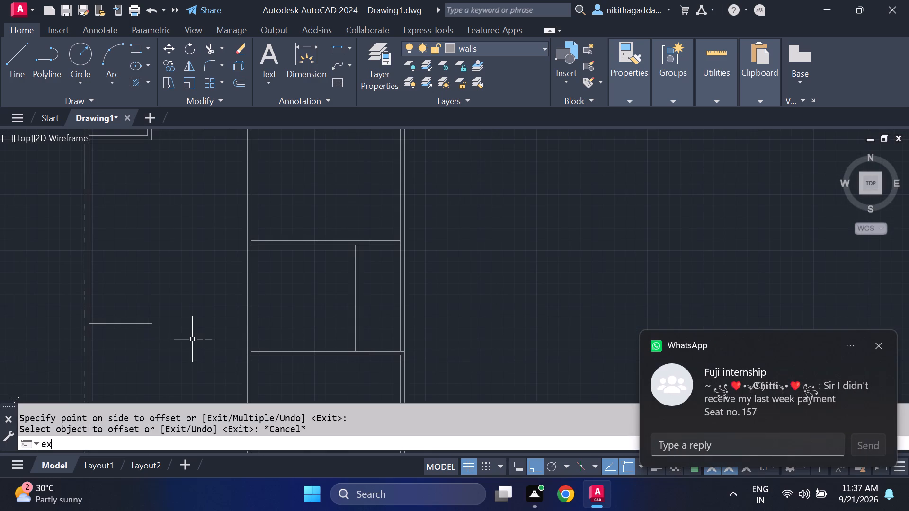
{"action": "key", "text": "Return"}
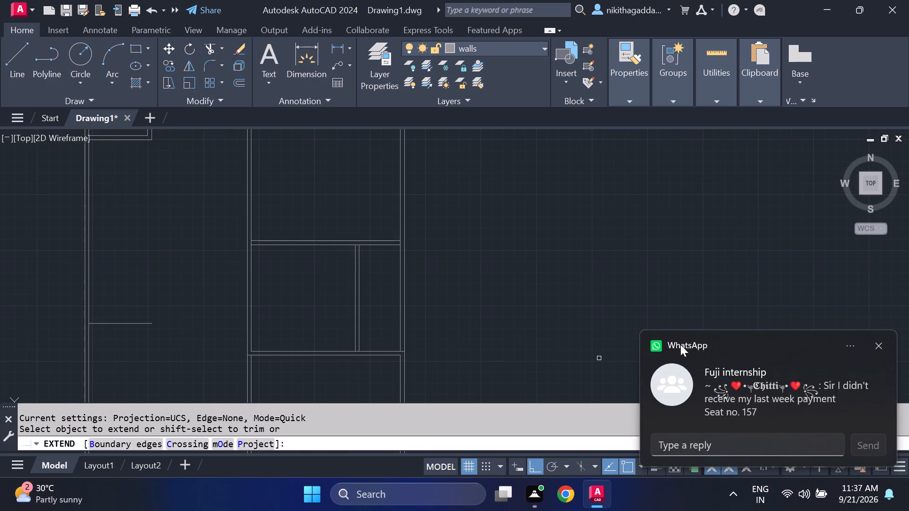
{"action": "left_click", "coordinate": [877, 342]}
{"action": "left_click", "coordinate": [143, 326]}
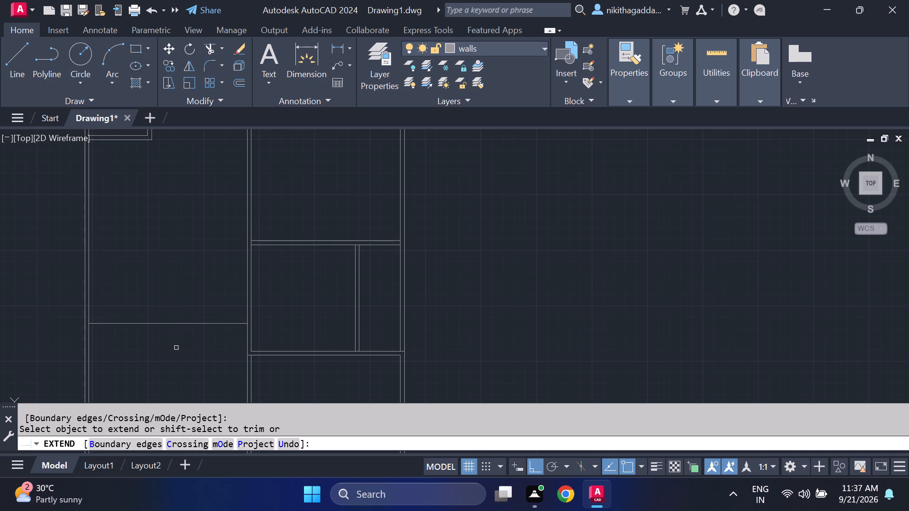
{"action": "left_click", "coordinate": [214, 325]}
{"action": "key", "text": "Escape"}
Offset the extended horizontal line 4.5" to the south to form the cross wall's second face.
{"action": "type", "text": "of"}
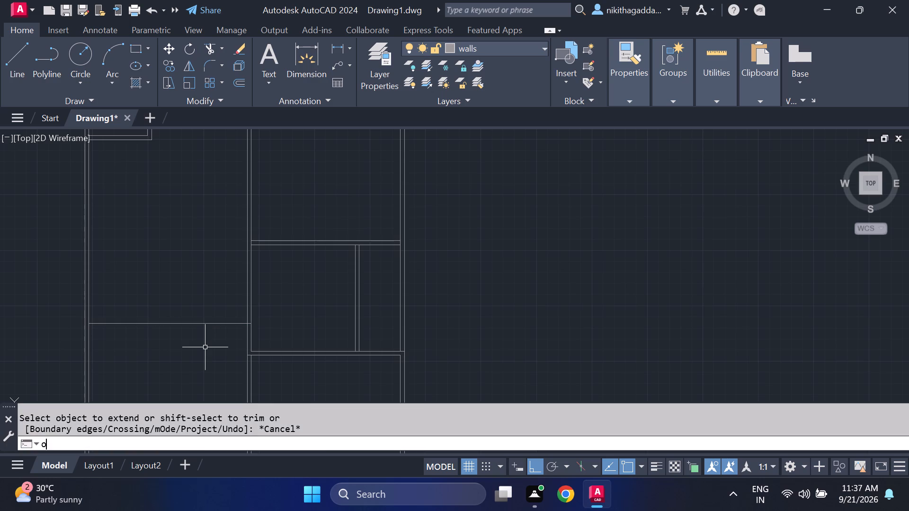
{"action": "key", "text": "Return"}
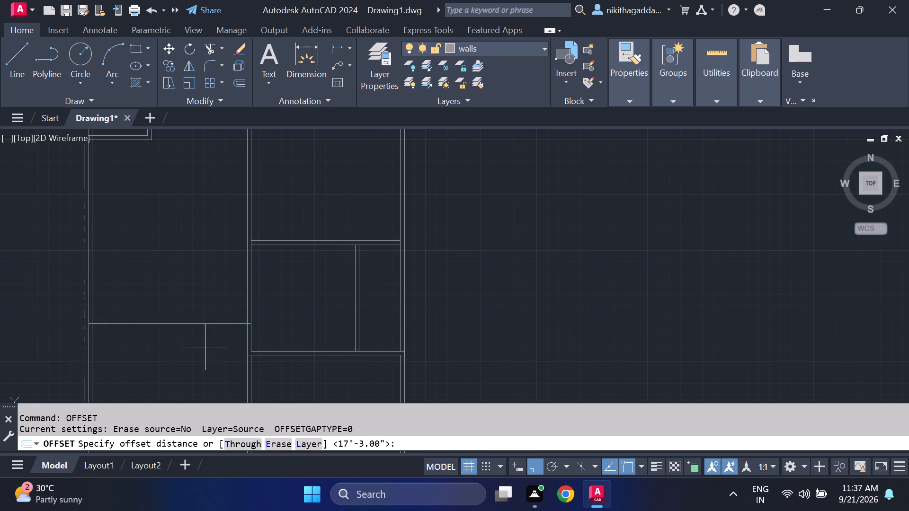
{"action": "type", "text": "4.5\""}
{"action": "key", "text": "Return"}
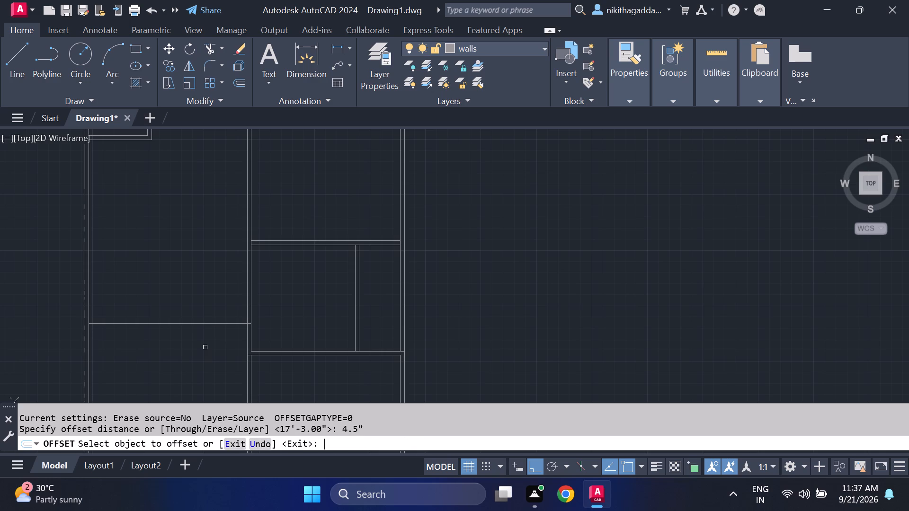
{"action": "scroll", "coordinate": [190, 344], "scroll_direction": "down", "scroll_amount": 1}
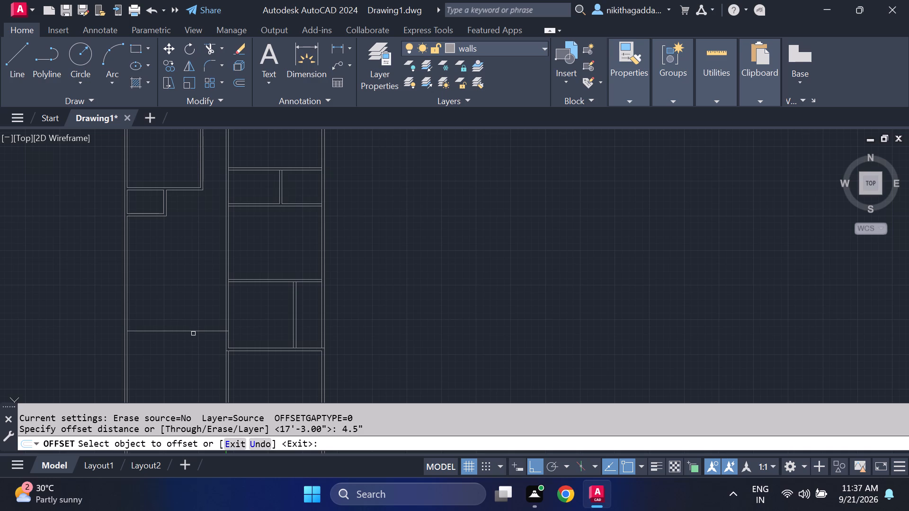
{"action": "left_click", "coordinate": [195, 332]}
{"action": "left_click", "coordinate": [186, 357]}
{"action": "middle_click_drag", "start_coordinate": [184, 358], "coordinate": [180, 354]}
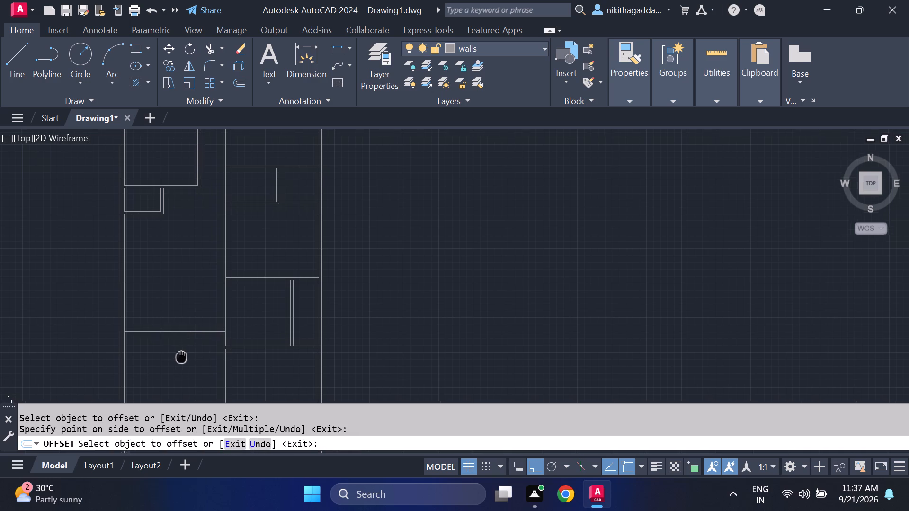
{"action": "middle_click_drag", "start_coordinate": [180, 354], "coordinate": [181, 318]}
{"action": "key", "text": "Escape"}
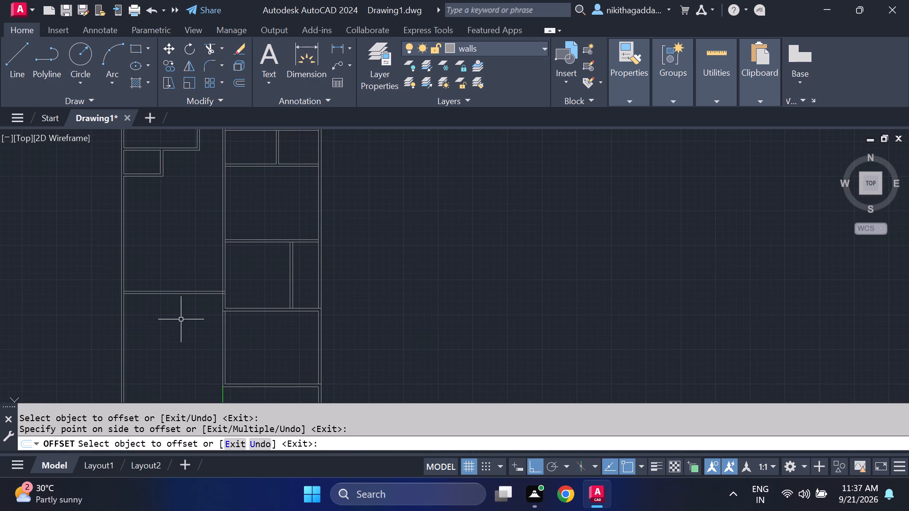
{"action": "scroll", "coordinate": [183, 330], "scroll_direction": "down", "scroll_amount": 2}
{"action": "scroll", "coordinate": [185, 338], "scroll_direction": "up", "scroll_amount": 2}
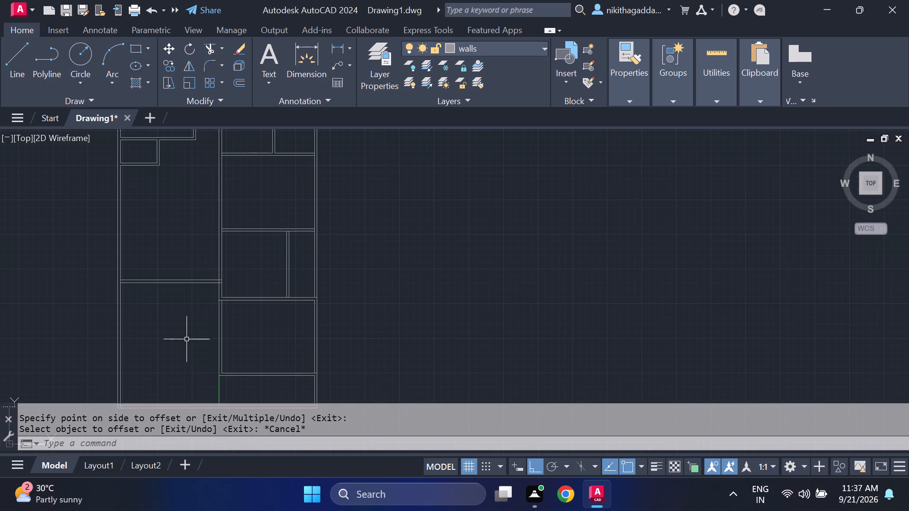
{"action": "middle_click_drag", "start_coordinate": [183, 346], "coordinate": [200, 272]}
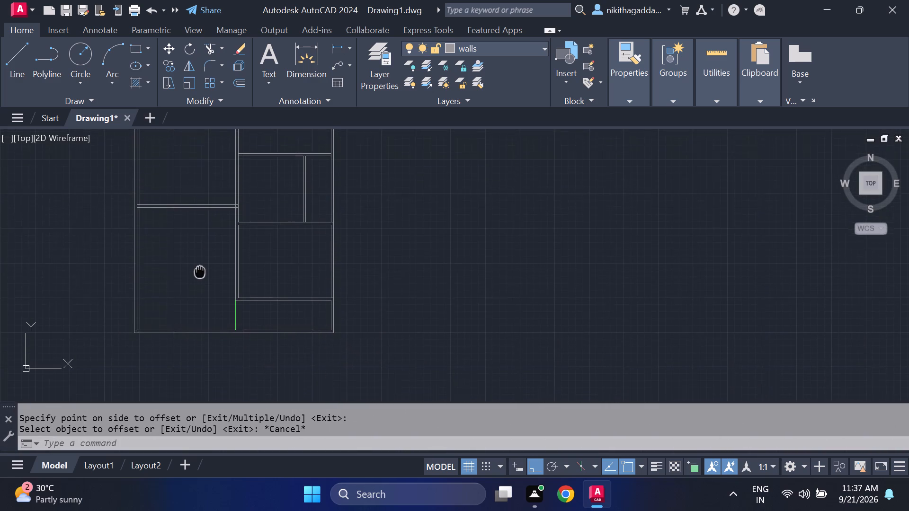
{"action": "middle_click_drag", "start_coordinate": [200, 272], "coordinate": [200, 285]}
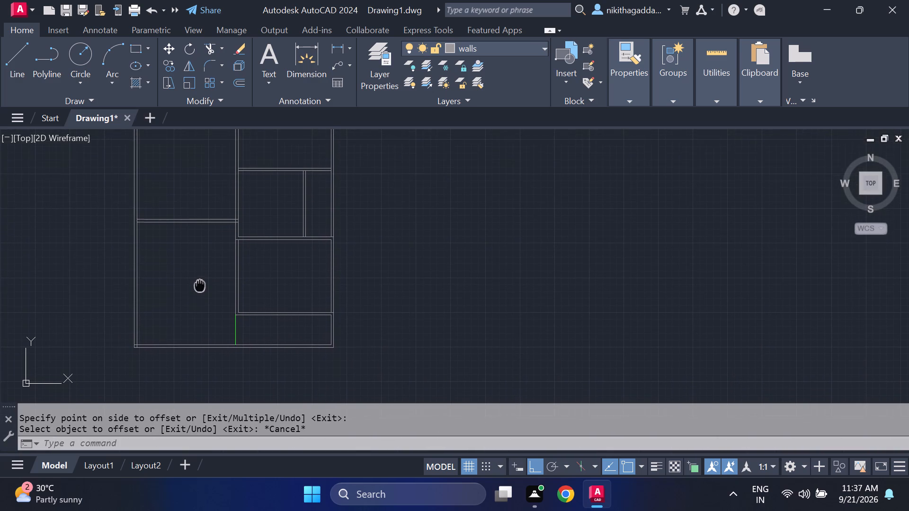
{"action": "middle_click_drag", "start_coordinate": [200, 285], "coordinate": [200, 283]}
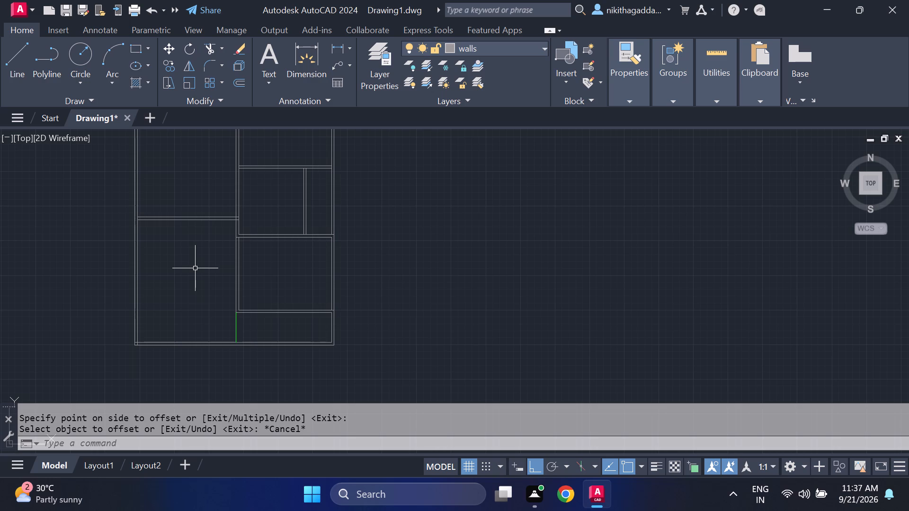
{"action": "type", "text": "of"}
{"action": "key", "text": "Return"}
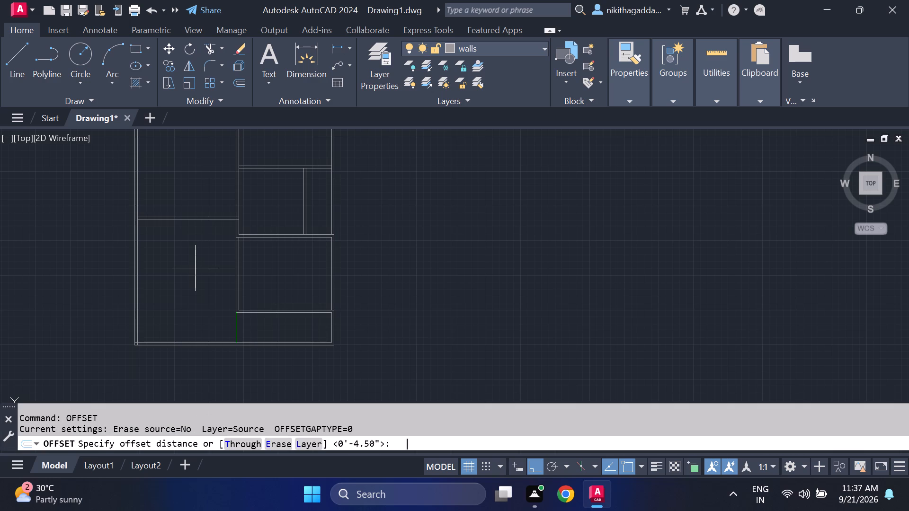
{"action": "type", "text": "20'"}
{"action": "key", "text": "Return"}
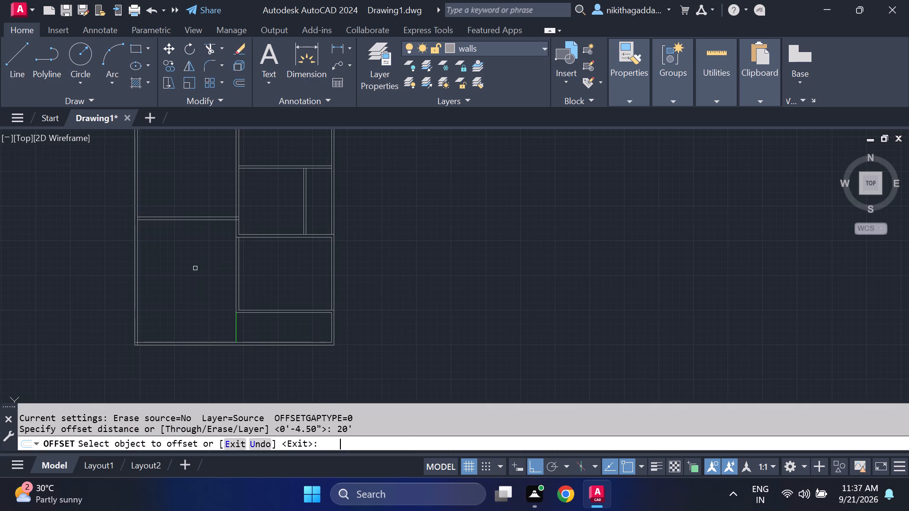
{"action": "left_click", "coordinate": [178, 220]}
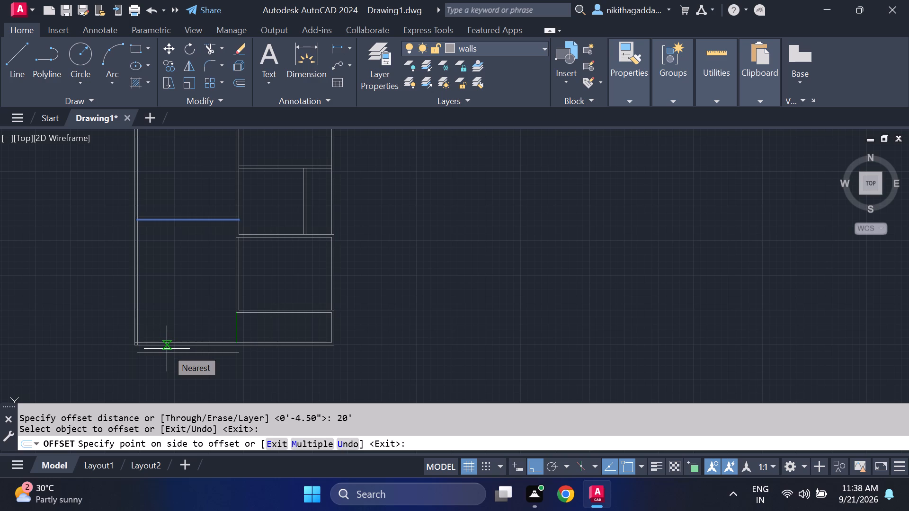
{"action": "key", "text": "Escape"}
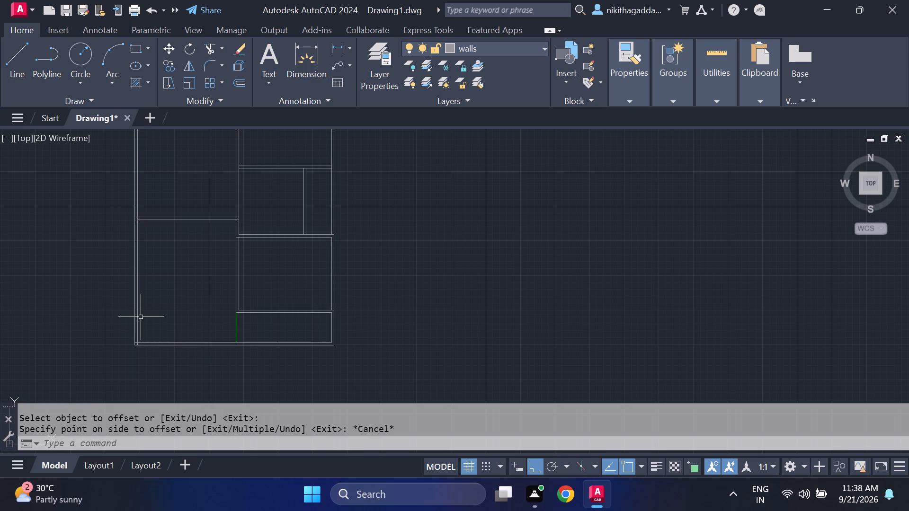
Extend both lines of the new cross wall west to the outer line of the west wall.
{"action": "scroll", "coordinate": [140, 309], "scroll_direction": "up", "scroll_amount": 1}
{"action": "type", "text": "ex"}
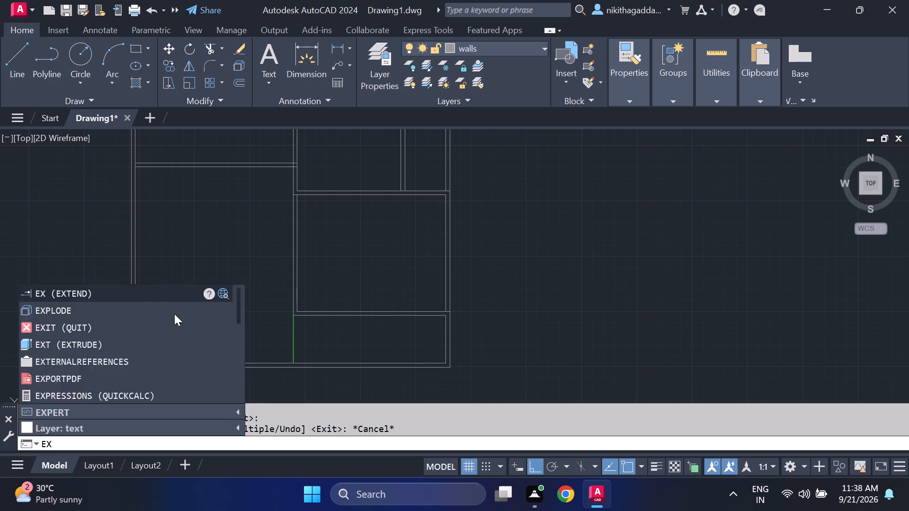
{"action": "key", "text": "Return"}
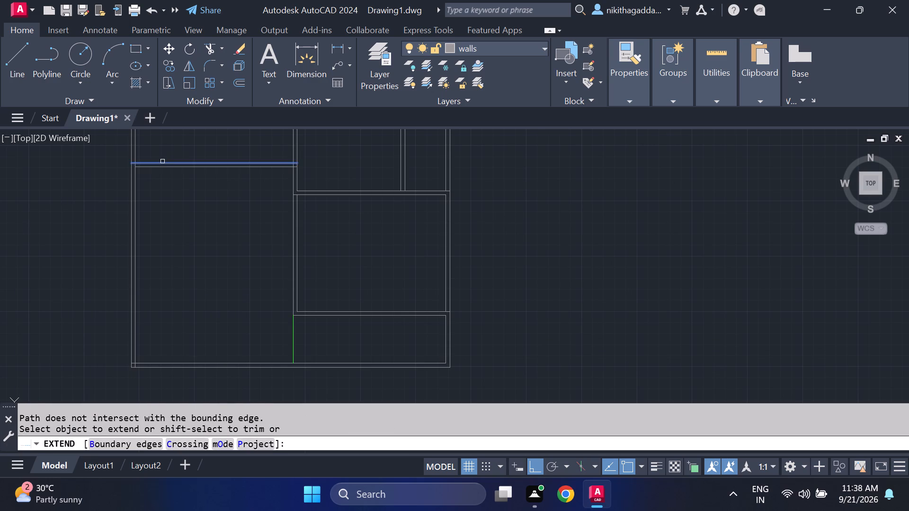
{"action": "left_click", "coordinate": [162, 161]}
{"action": "left_click", "coordinate": [161, 165]}
{"action": "key", "text": "Escape"}
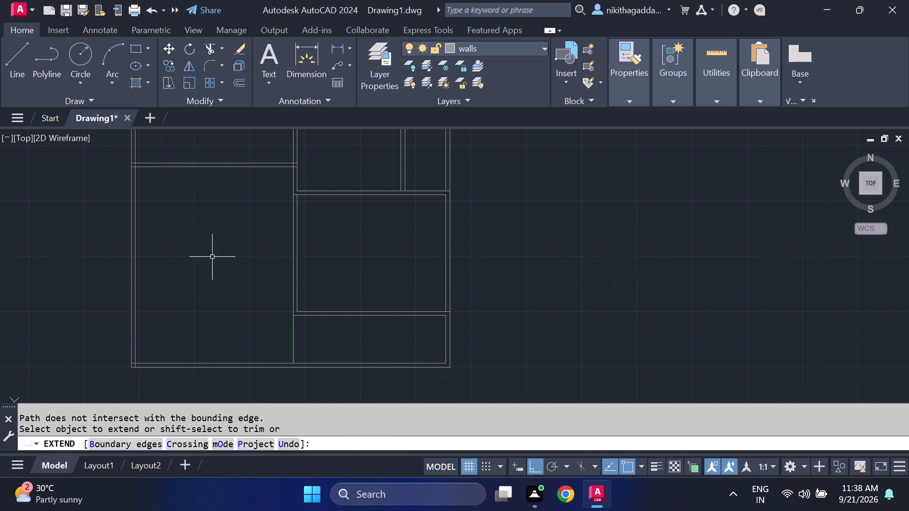
Trim the west wall's inner line south of the new cross wall and clear the overlapping line ends at their junction.
{"action": "type", "text": "tr"}
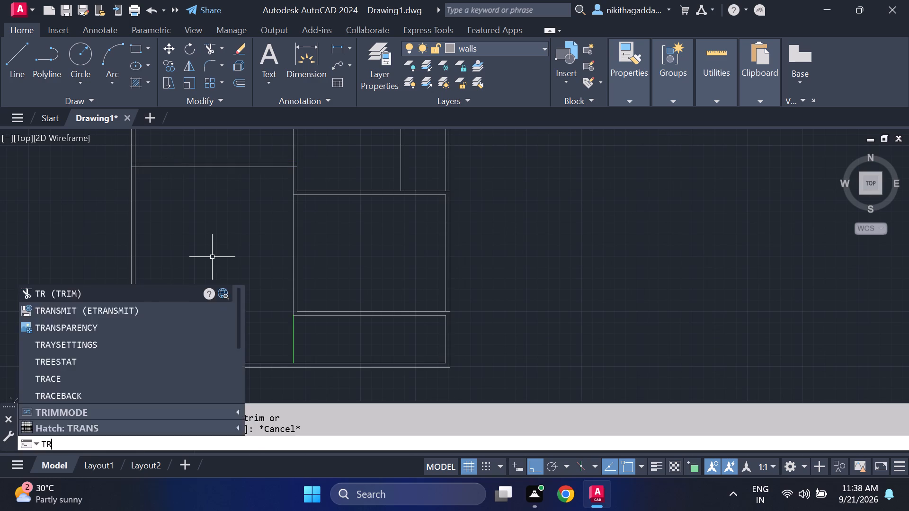
{"action": "key", "text": "Return"}
{"action": "left_click", "coordinate": [134, 324]}
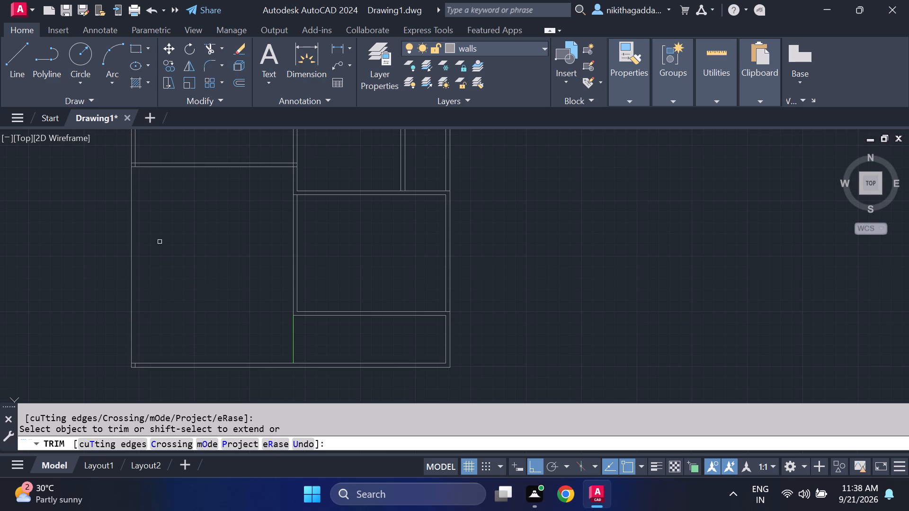
{"action": "scroll", "coordinate": [135, 165], "scroll_direction": "up", "scroll_amount": 2}
{"action": "left_click", "coordinate": [135, 165]}
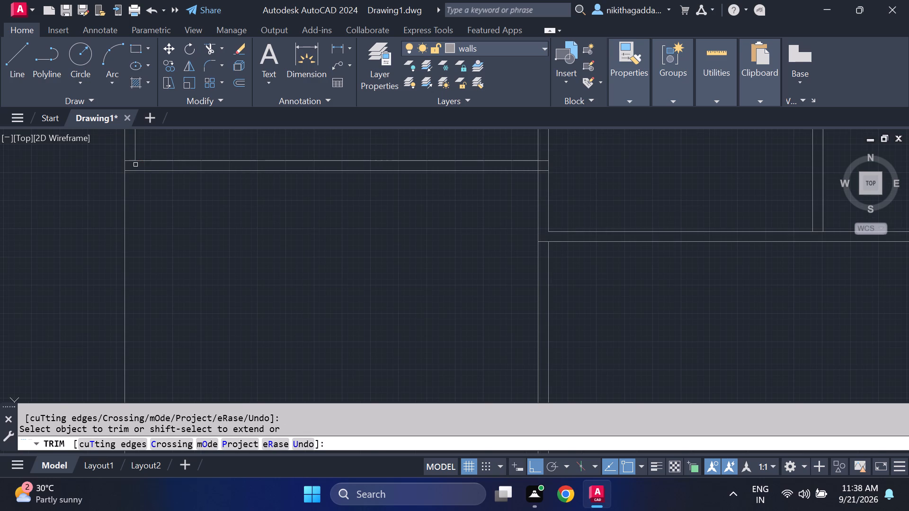
{"action": "left_click", "coordinate": [129, 160]}
{"action": "scroll", "coordinate": [174, 254], "scroll_direction": "down", "scroll_amount": 3}
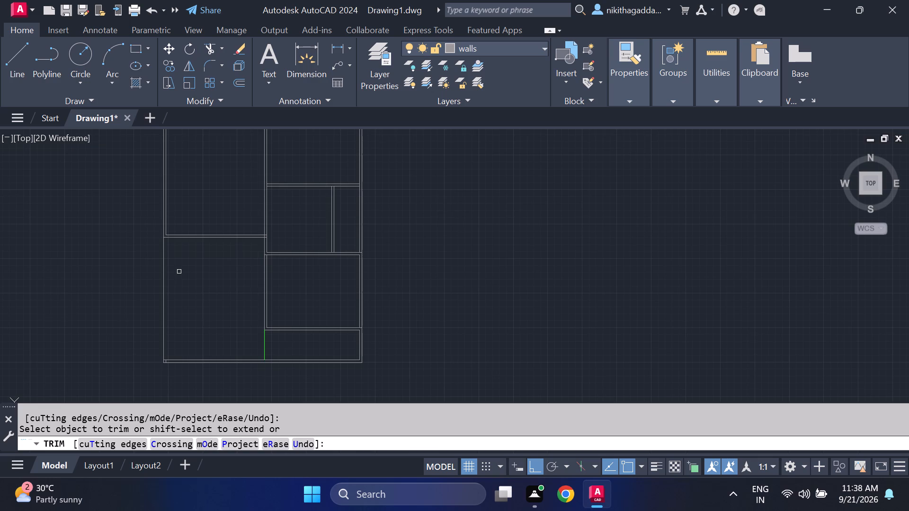
{"action": "key", "text": "Escape"}
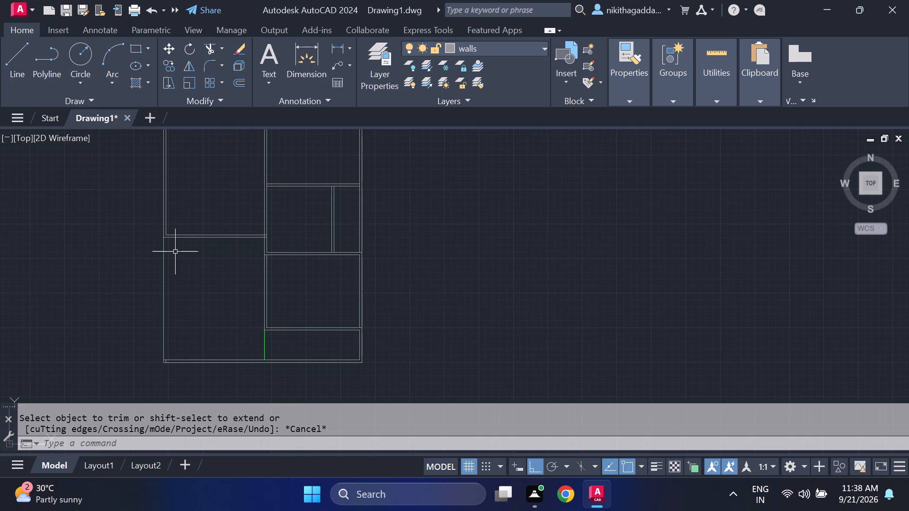
Offset the west wall's outer line 9" inward to the east.
{"action": "scroll", "coordinate": [175, 252], "scroll_direction": "up", "scroll_amount": 1}
{"action": "middle_click_drag", "start_coordinate": [211, 266], "coordinate": [206, 238]}
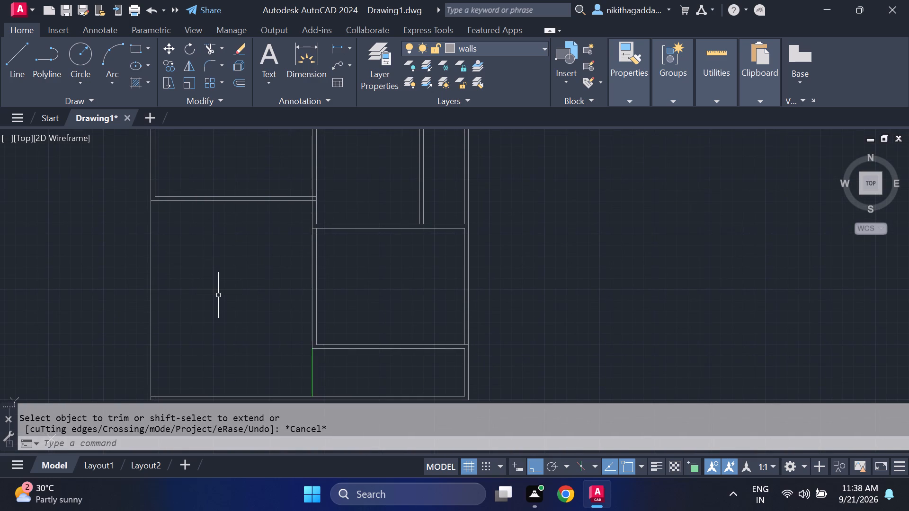
{"action": "type", "text": "of"}
{"action": "key", "text": "Return"}
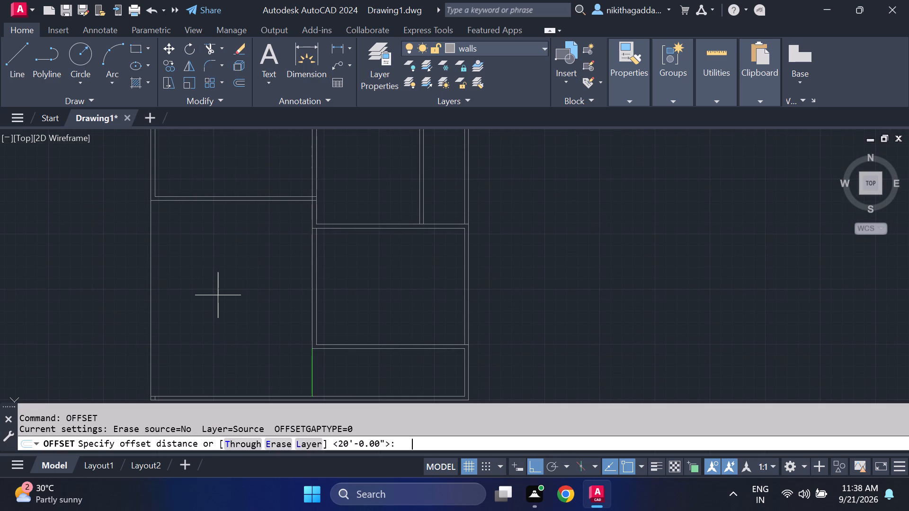
{"action": "type", "text": "9\""}
{"action": "key", "text": "Return"}
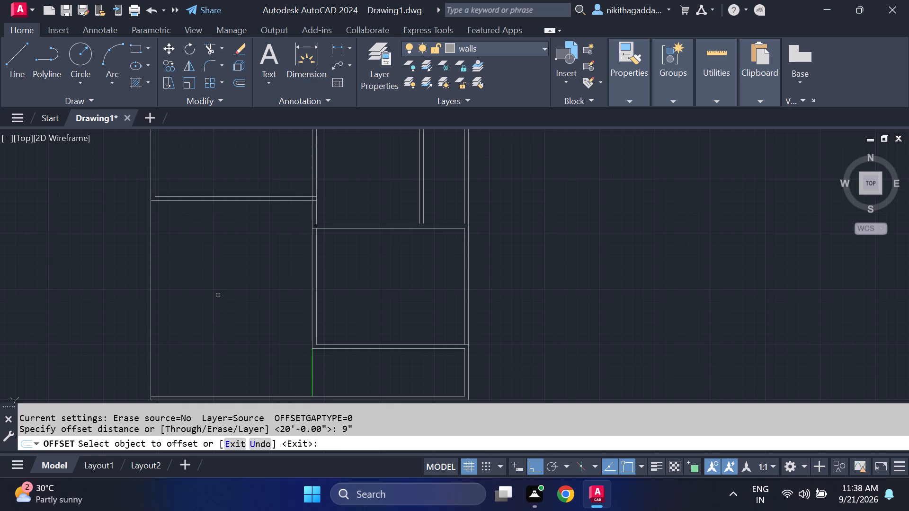
{"action": "left_click", "coordinate": [151, 319]}
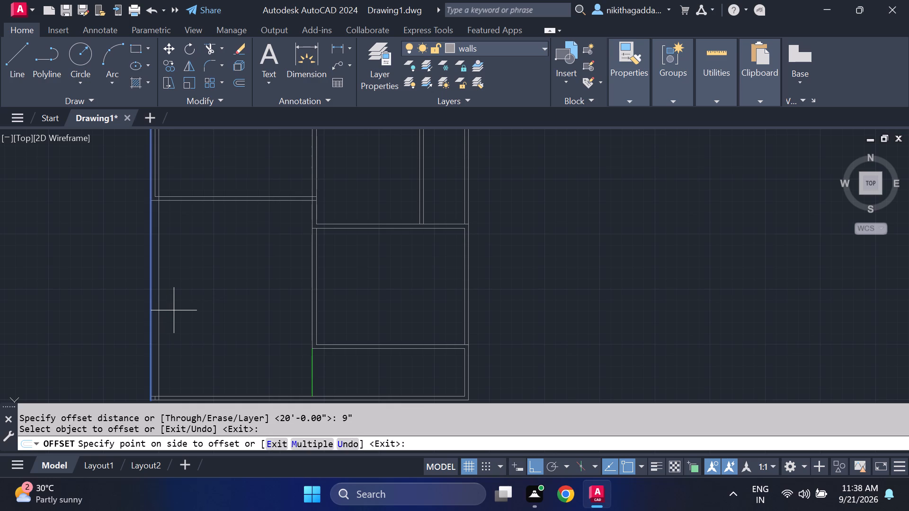
{"action": "left_click", "coordinate": [174, 310]}
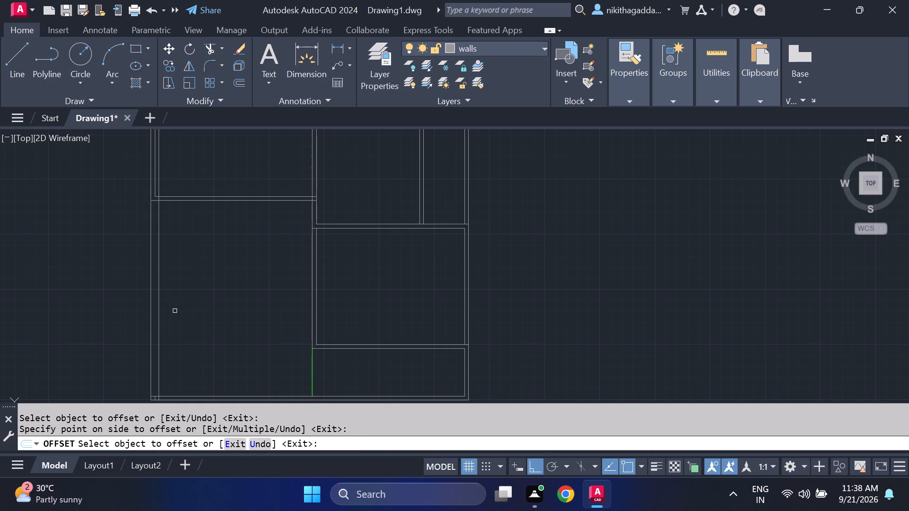
{"action": "key", "text": "Escape"}
Trim the west wall's new 9" inner line off above and within the cross wall, keeping only the part south of it.
{"action": "type", "text": "tr"}
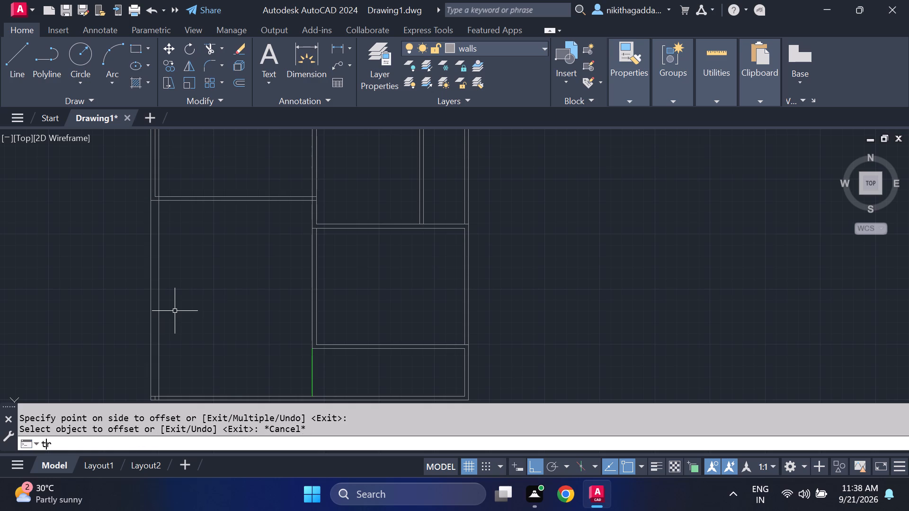
{"action": "key", "text": "Return"}
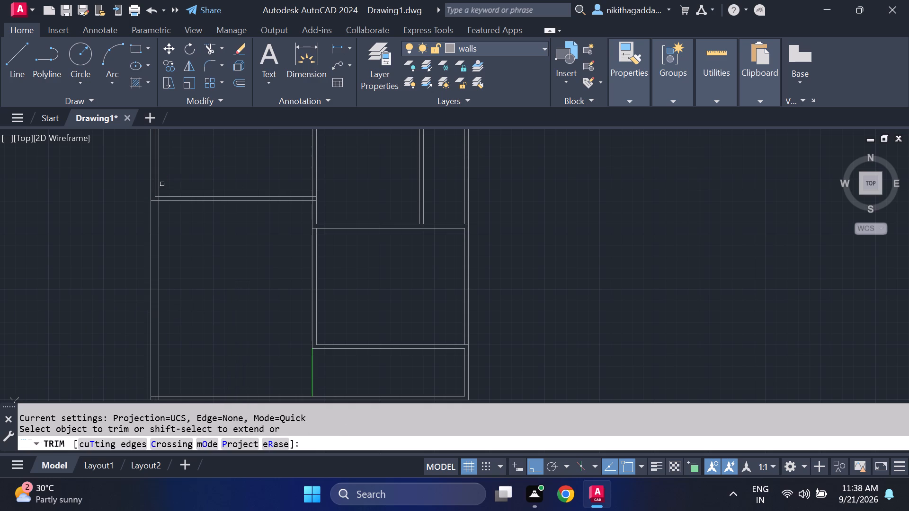
{"action": "left_click", "coordinate": [159, 185]}
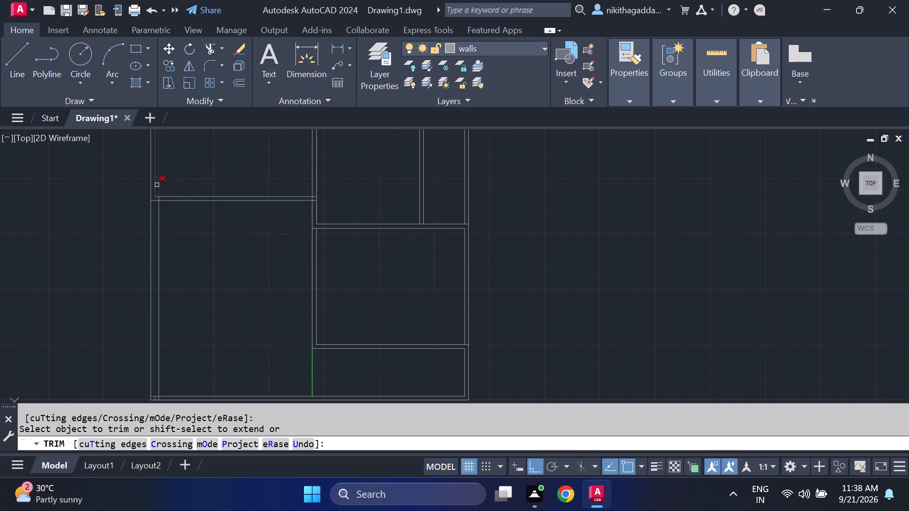
{"action": "scroll", "coordinate": [162, 189], "scroll_direction": "up", "scroll_amount": 3}
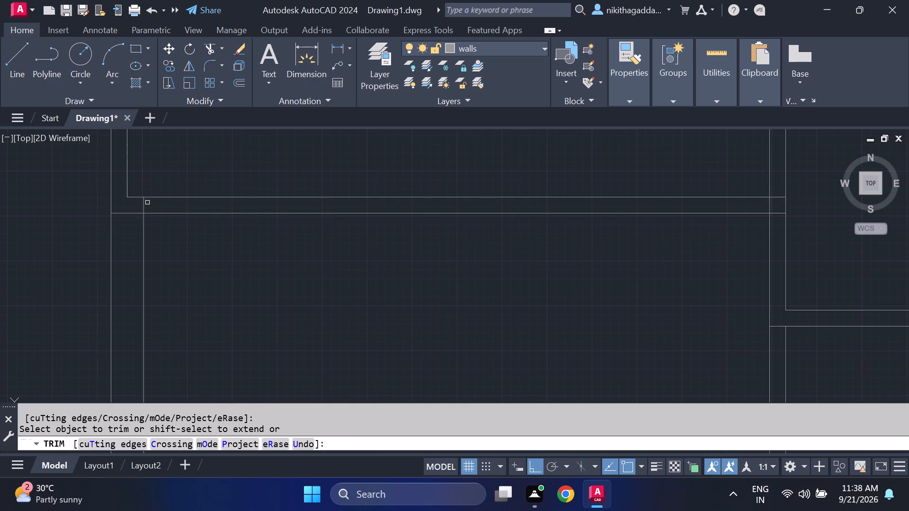
{"action": "left_click", "coordinate": [144, 204]}
Trim the leftover line ends at the southwest corner and the south wall's inner line west of the green line.
{"action": "scroll", "coordinate": [182, 171], "scroll_direction": "down", "scroll_amount": 5}
{"action": "middle_click_drag", "start_coordinate": [202, 159], "coordinate": [213, 202]}
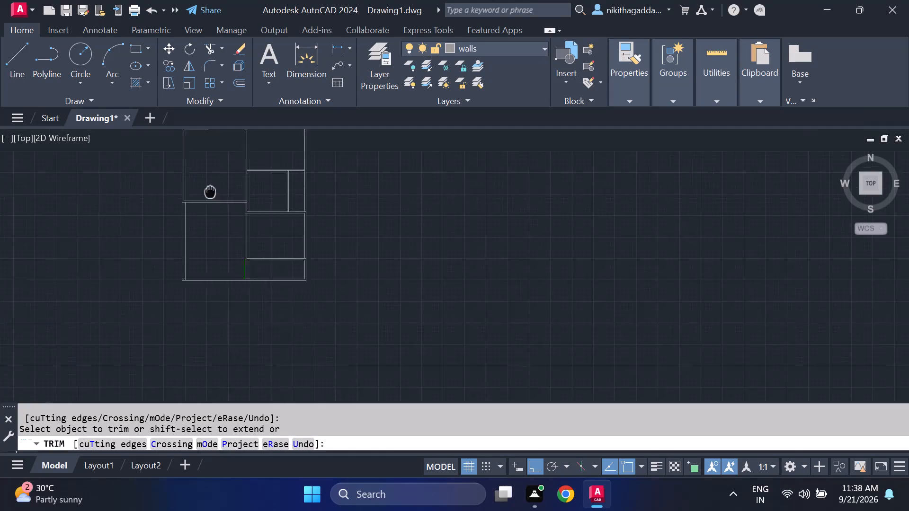
{"action": "middle_click_drag", "start_coordinate": [213, 202], "coordinate": [215, 234]}
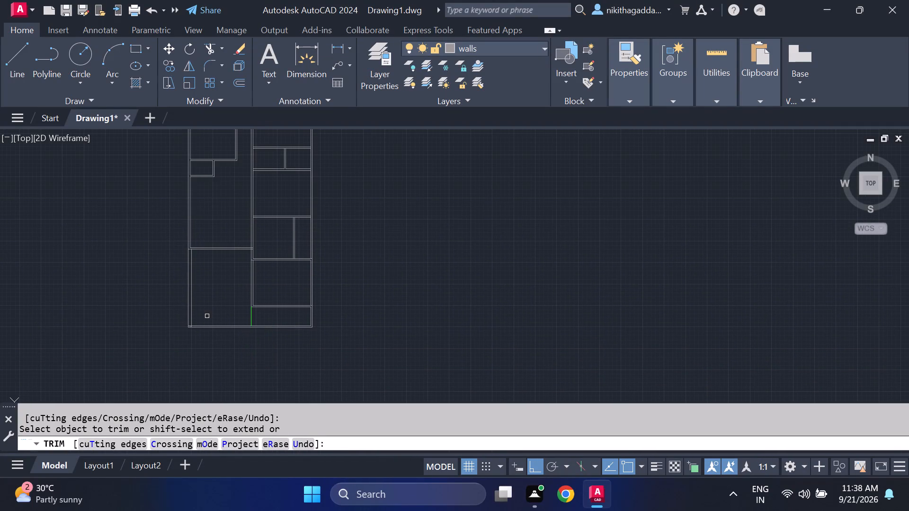
{"action": "scroll", "coordinate": [205, 331], "scroll_direction": "up", "scroll_amount": 3}
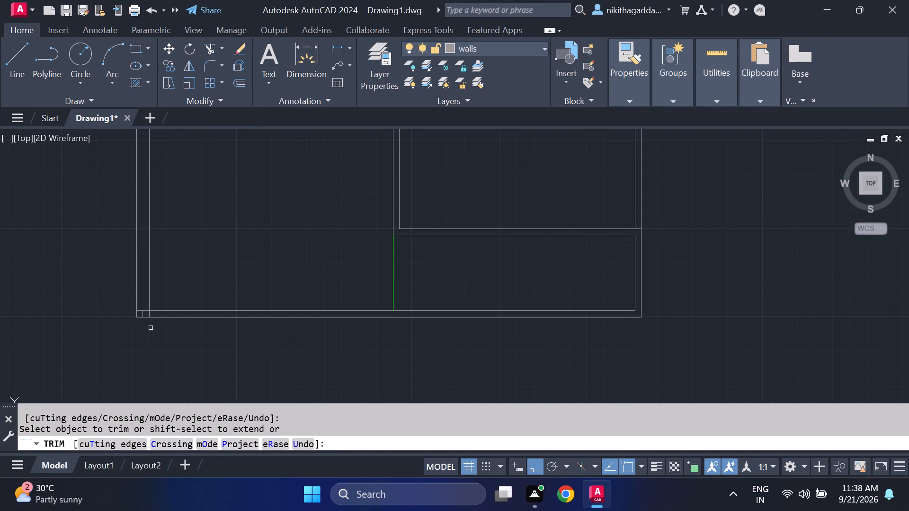
{"action": "scroll", "coordinate": [148, 326], "scroll_direction": "up", "scroll_amount": 2}
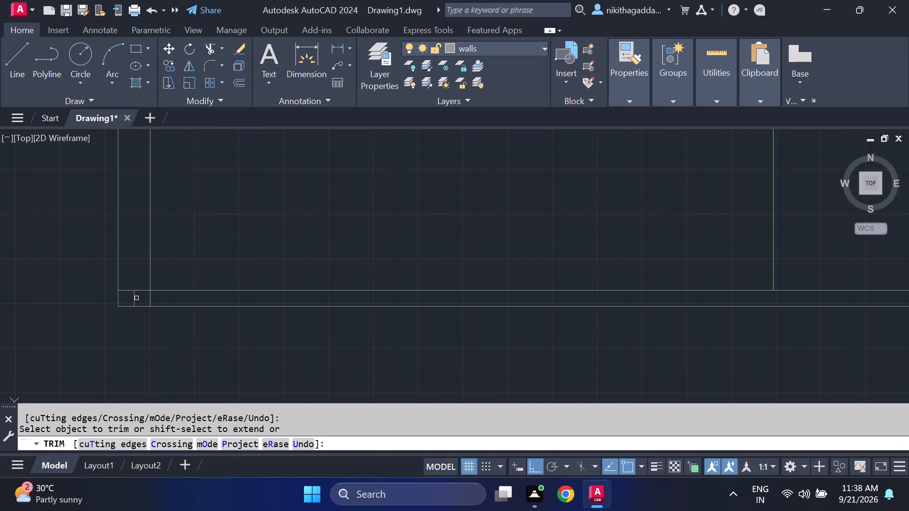
{"action": "left_click", "coordinate": [135, 298]}
{"action": "left_click", "coordinate": [137, 291]}
{"action": "left_click", "coordinate": [173, 291]}
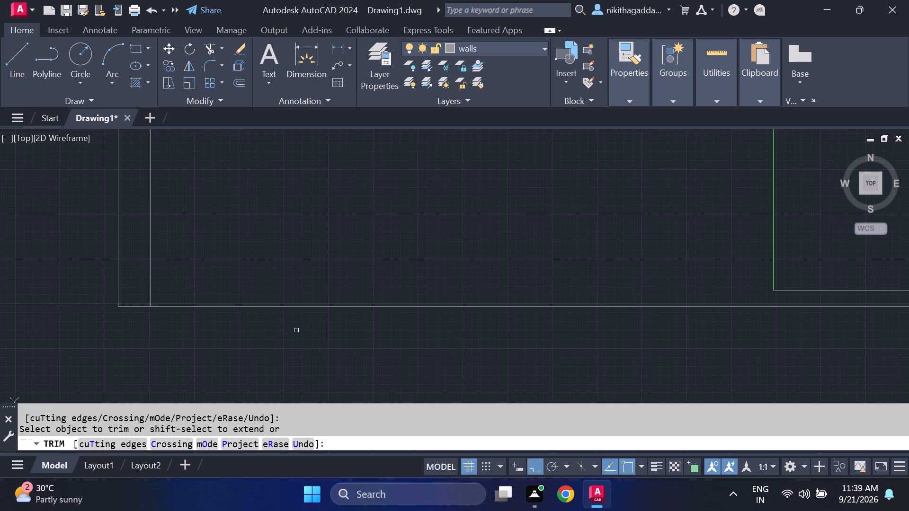
{"action": "scroll", "coordinate": [298, 333], "scroll_direction": "down", "scroll_amount": 2}
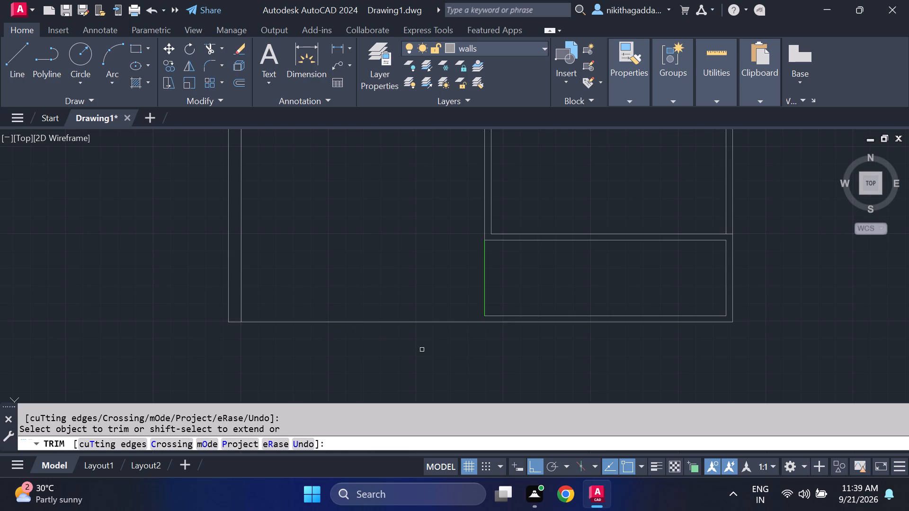
{"action": "key", "text": "Escape"}
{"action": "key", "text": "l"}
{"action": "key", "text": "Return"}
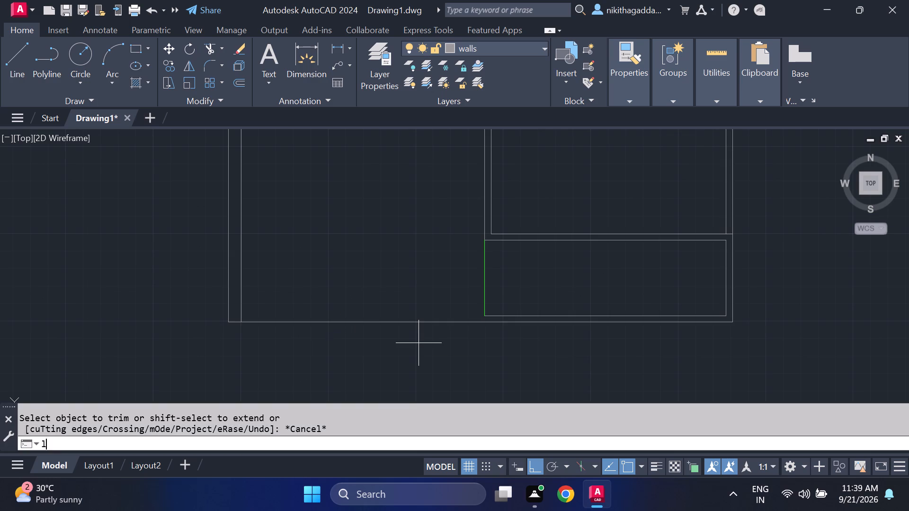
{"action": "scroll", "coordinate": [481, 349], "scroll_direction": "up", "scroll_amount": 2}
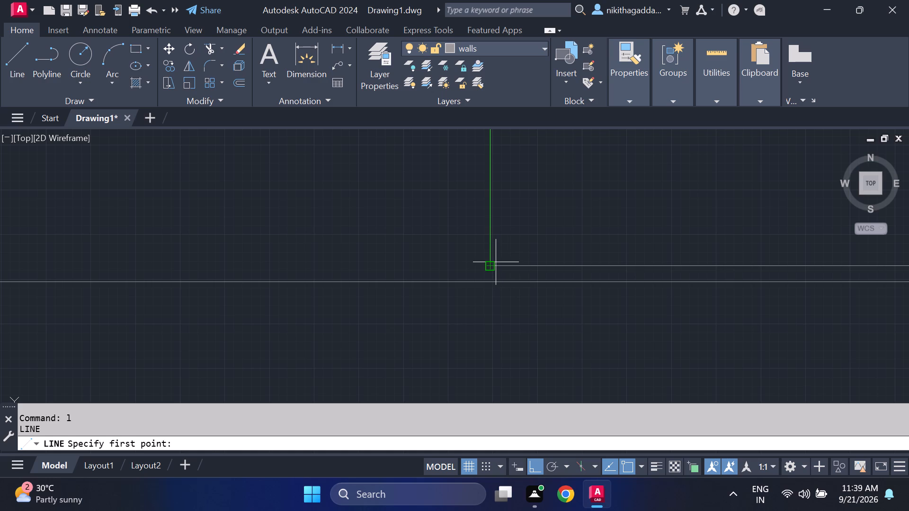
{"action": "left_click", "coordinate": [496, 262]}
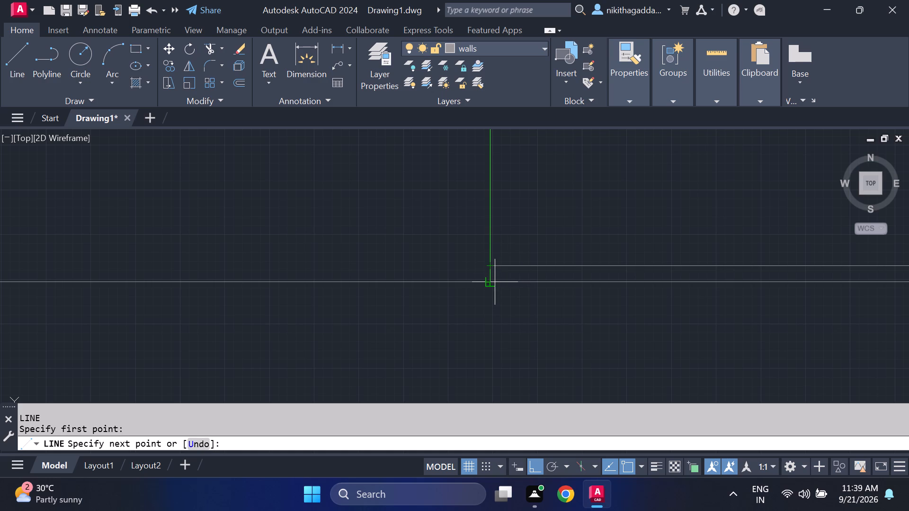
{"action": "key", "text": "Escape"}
Set the current object colour to ByLayer.
{"action": "type", "text": "colo"}
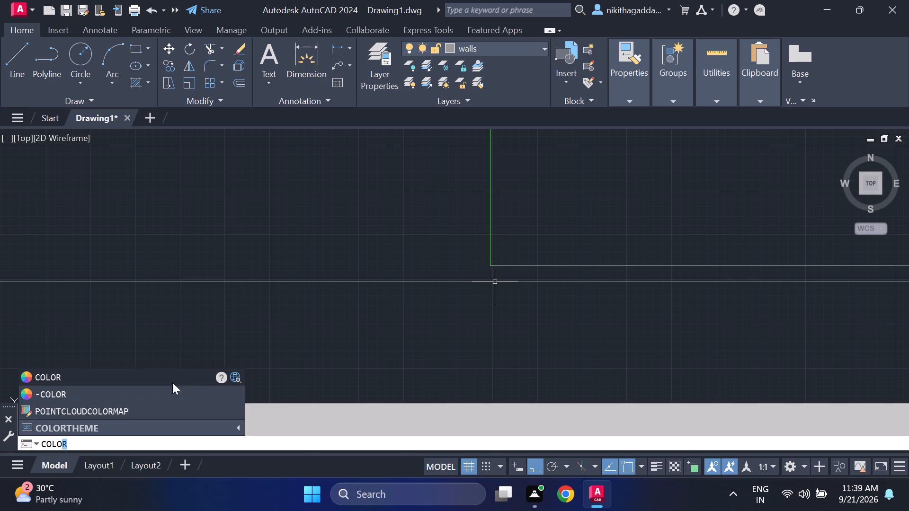
{"action": "left_click", "coordinate": [106, 383]}
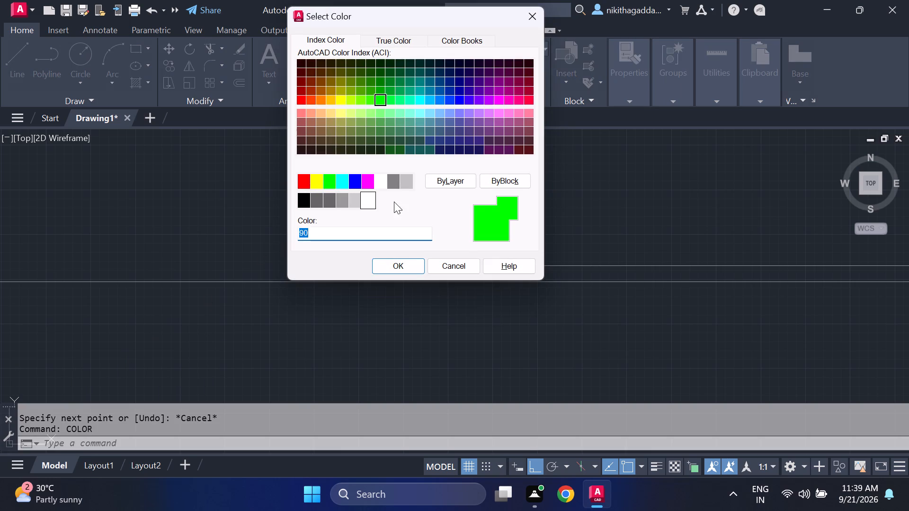
{"action": "left_click", "coordinate": [461, 179]}
{"action": "left_click", "coordinate": [414, 263]}
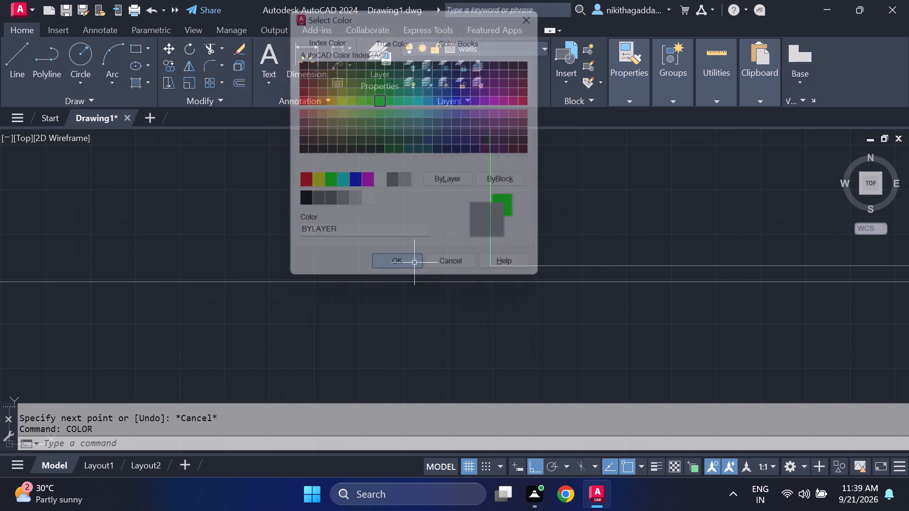
Draw a short vertical line closing the south wall's west end, from the green line's lower end to the outer wall line.
{"action": "key", "text": "l"}
{"action": "key", "text": "Return"}
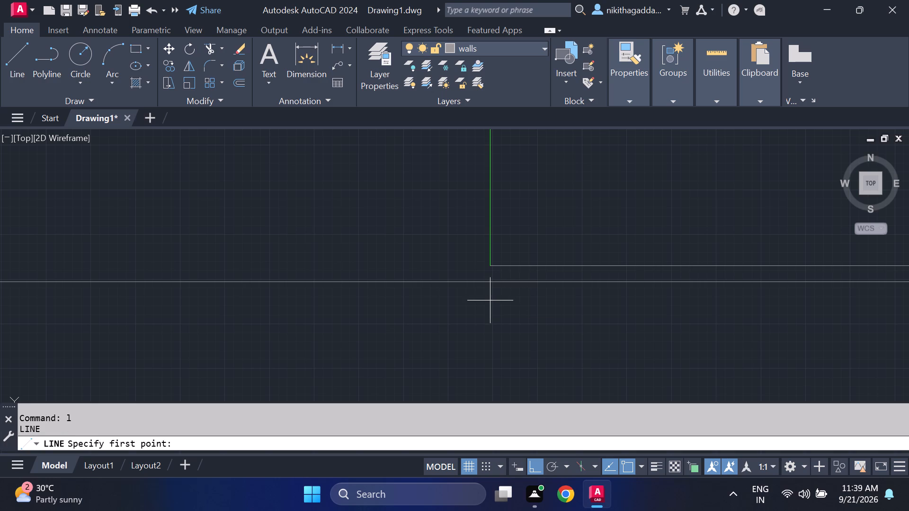
{"action": "left_click", "coordinate": [490, 264]}
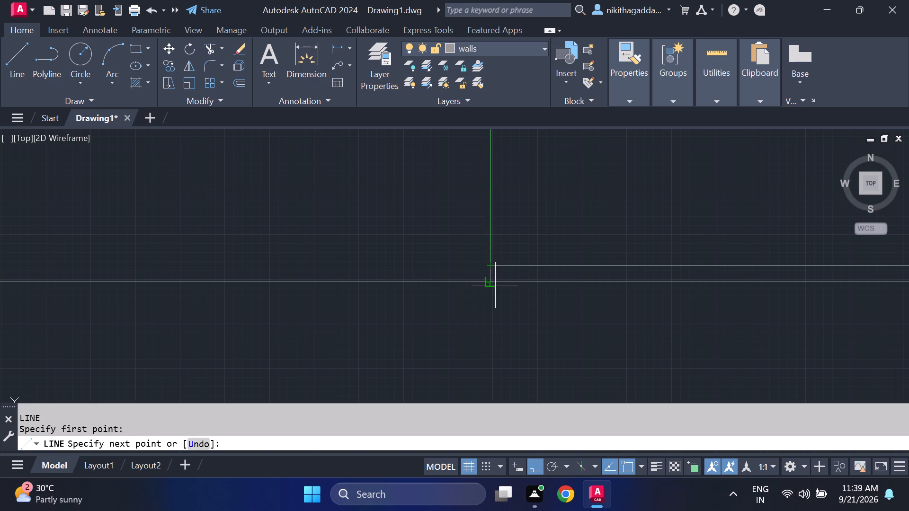
{"action": "left_click", "coordinate": [494, 283]}
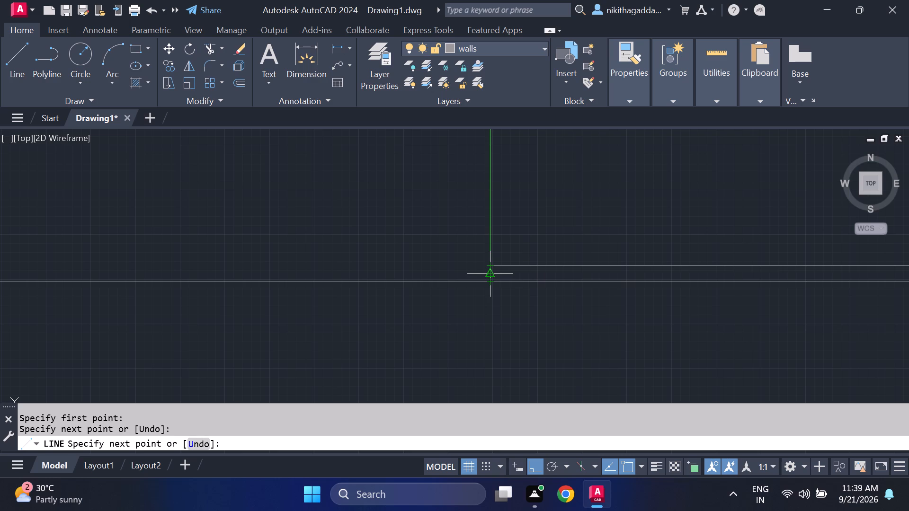
{"action": "key", "text": "Escape"}
Draw a connected line within the south wall's thickness, stepping down near its west end, running east, and rising to the east wall's inner corner.
{"action": "key", "text": "l"}
{"action": "key", "text": "Return"}
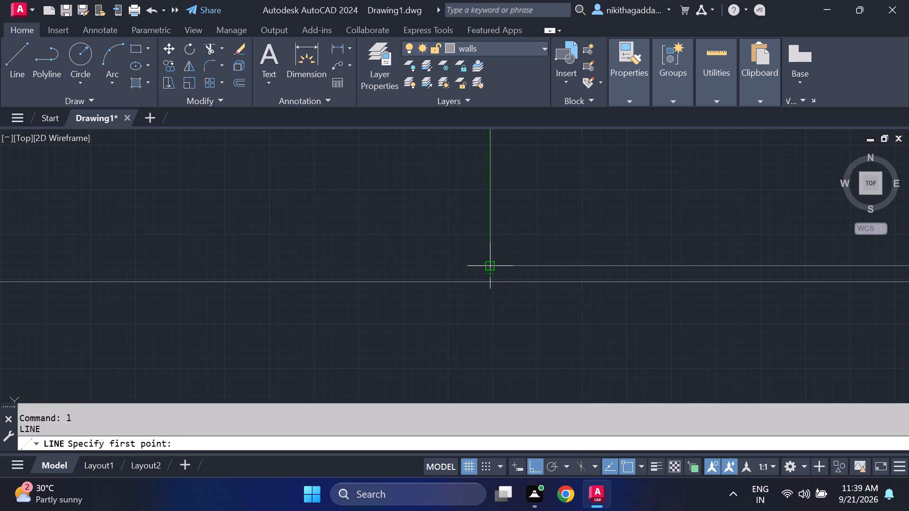
{"action": "left_click", "coordinate": [491, 264]}
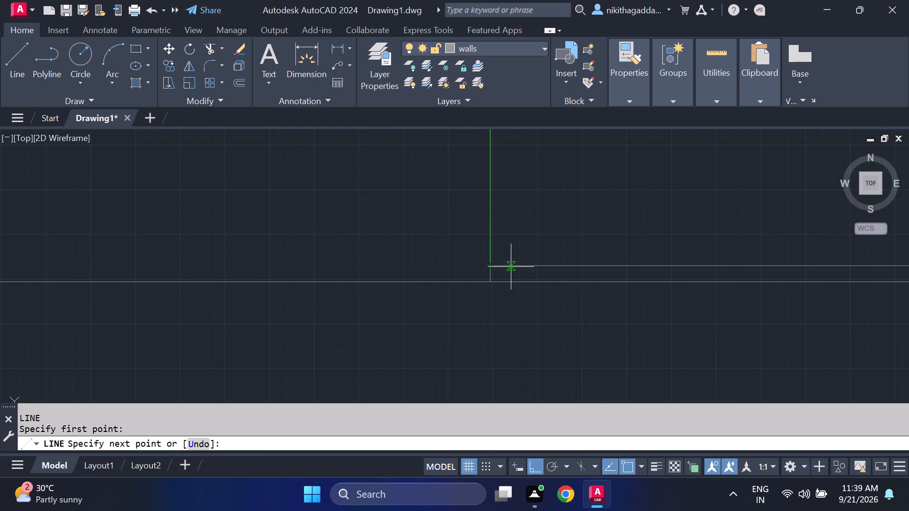
{"action": "left_click", "coordinate": [508, 267]}
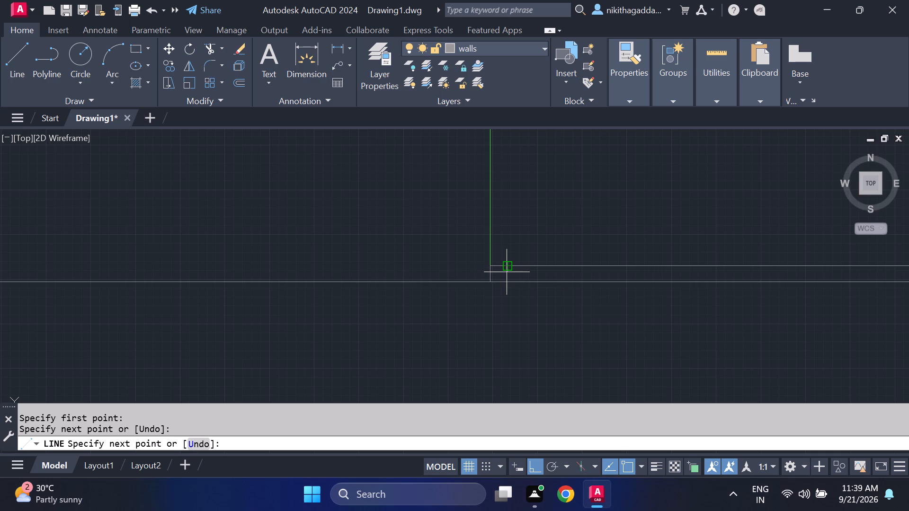
{"action": "scroll", "coordinate": [507, 272], "scroll_direction": "up", "scroll_amount": 2}
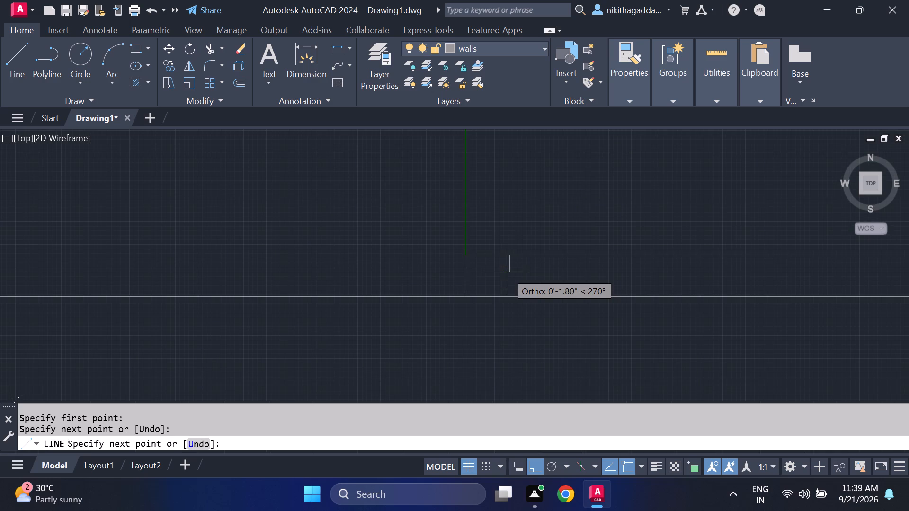
{"action": "scroll", "coordinate": [507, 272], "scroll_direction": "up", "scroll_amount": 1}
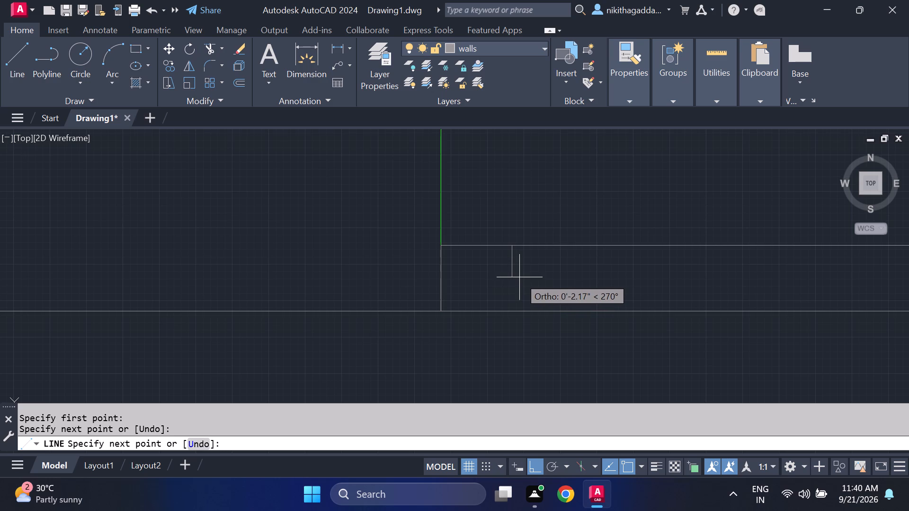
{"action": "scroll", "coordinate": [519, 277], "scroll_direction": "down", "scroll_amount": 4}
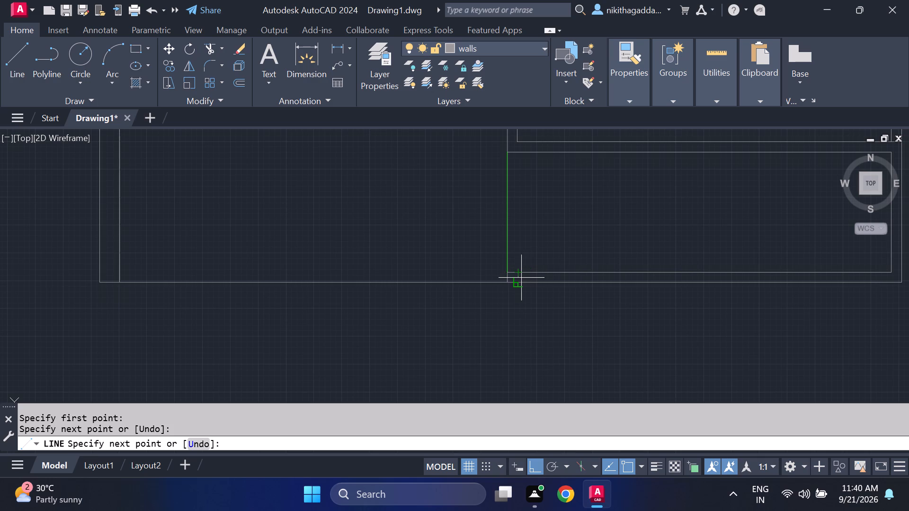
{"action": "scroll", "coordinate": [521, 278], "scroll_direction": "up", "scroll_amount": 3}
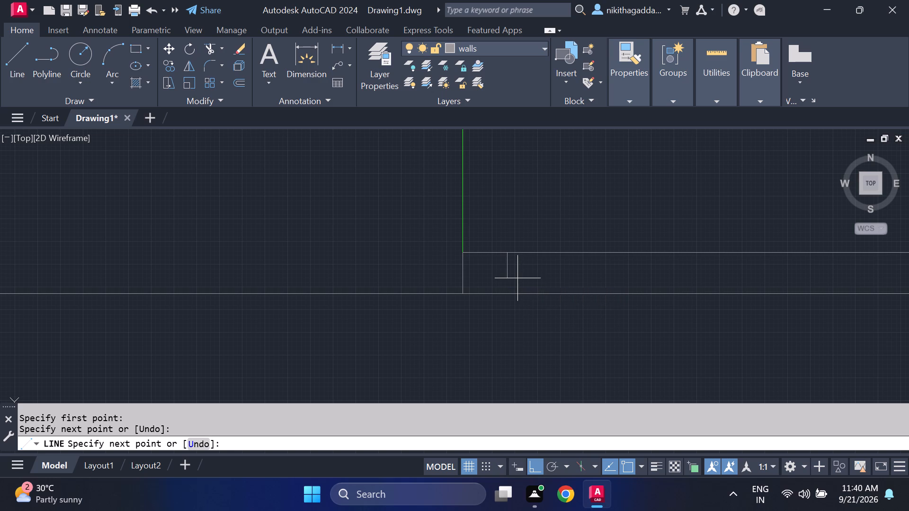
{"action": "left_click", "coordinate": [517, 278]}
{"action": "scroll", "coordinate": [799, 255], "scroll_direction": "down", "scroll_amount": 2}
{"action": "middle_click_drag", "start_coordinate": [798, 256], "coordinate": [107, 270]}
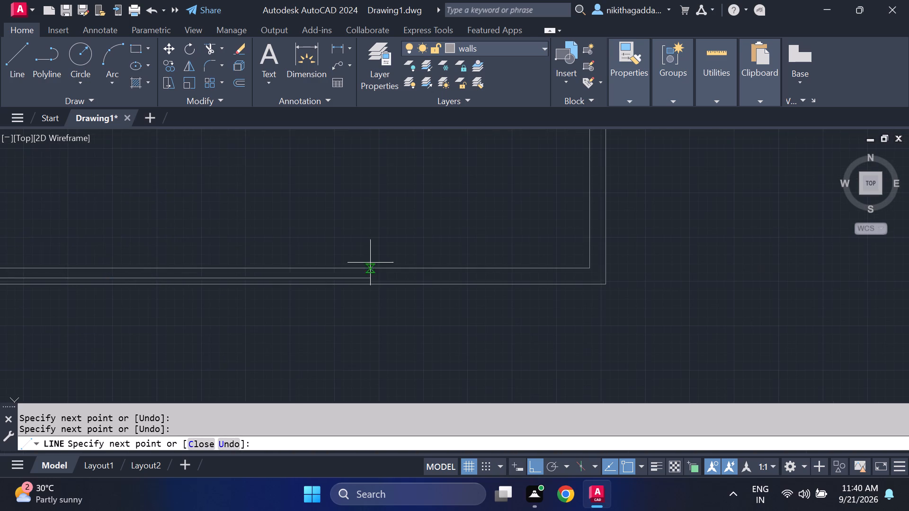
{"action": "scroll", "coordinate": [577, 262], "scroll_direction": "down", "scroll_amount": 1}
{"action": "middle_click_drag", "start_coordinate": [574, 264], "coordinate": [601, 260]}
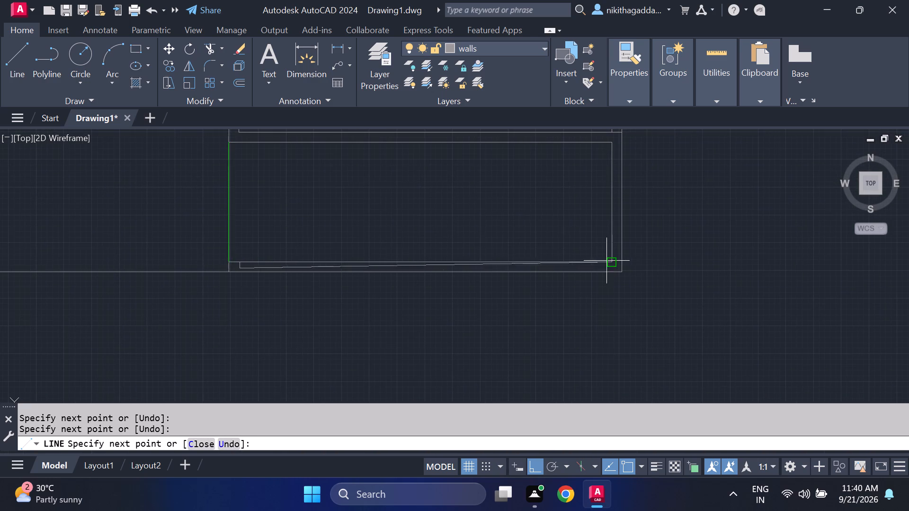
{"action": "scroll", "coordinate": [611, 261], "scroll_direction": "up", "scroll_amount": 2}
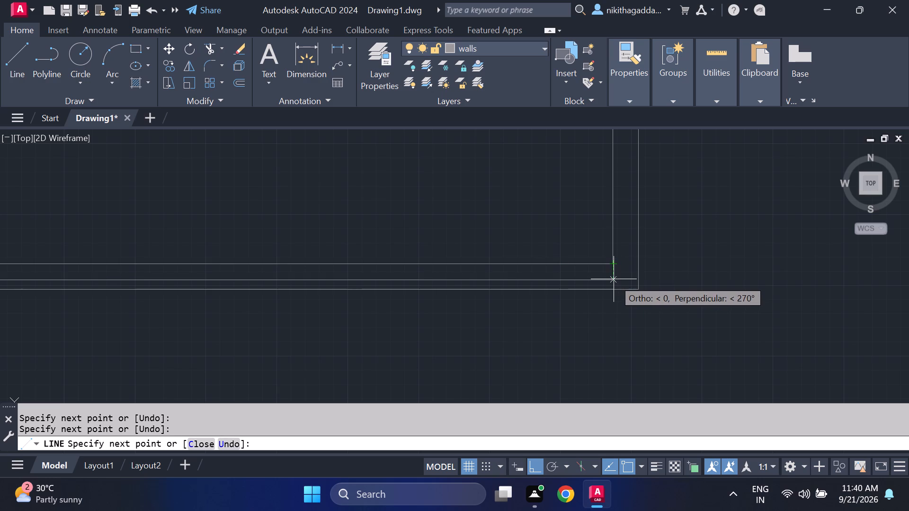
{"action": "left_click", "coordinate": [614, 279]}
{"action": "left_click", "coordinate": [612, 263]}
{"action": "scroll", "coordinate": [756, 268], "scroll_direction": "down", "scroll_amount": 2}
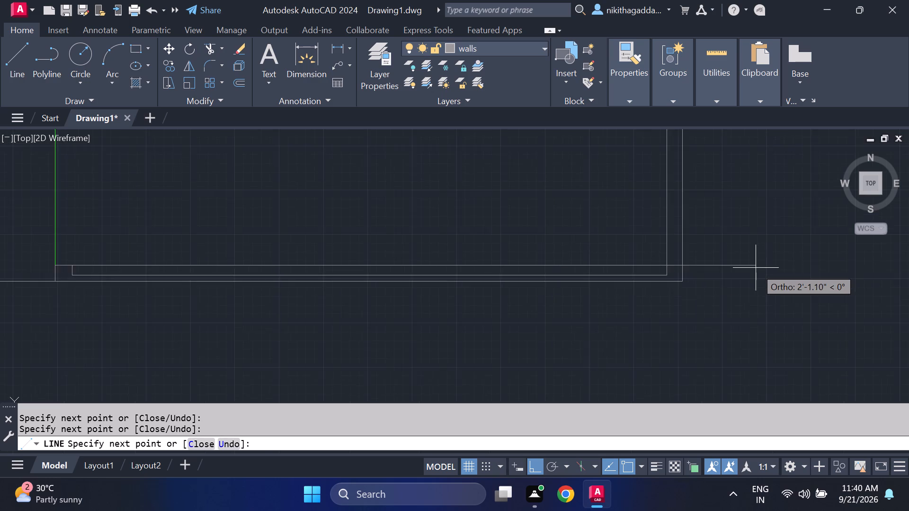
{"action": "scroll", "coordinate": [745, 265], "scroll_direction": "up", "scroll_amount": 2}
{"action": "scroll", "coordinate": [739, 268], "scroll_direction": "down", "scroll_amount": 2}
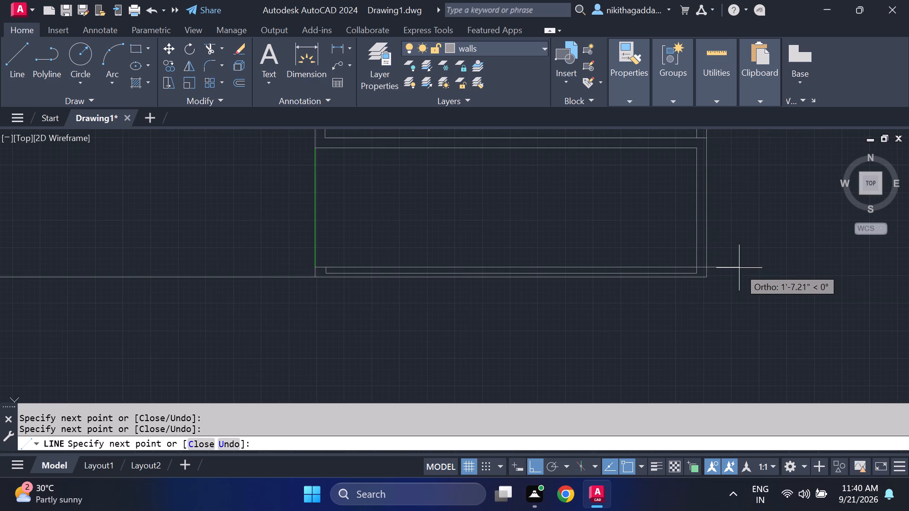
{"action": "key", "text": "Escape"}
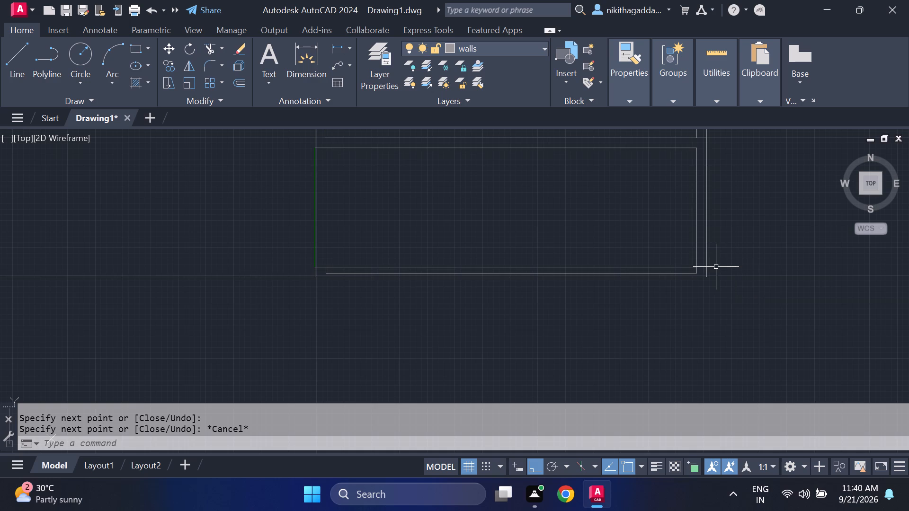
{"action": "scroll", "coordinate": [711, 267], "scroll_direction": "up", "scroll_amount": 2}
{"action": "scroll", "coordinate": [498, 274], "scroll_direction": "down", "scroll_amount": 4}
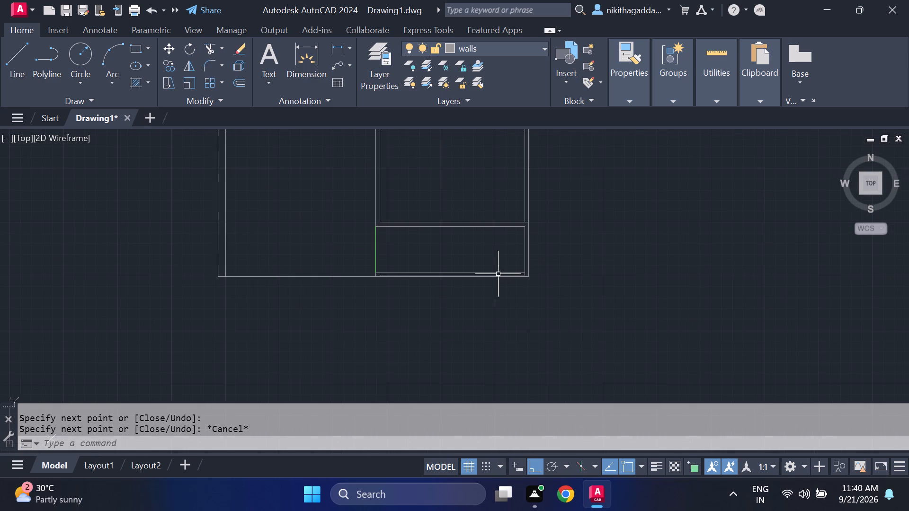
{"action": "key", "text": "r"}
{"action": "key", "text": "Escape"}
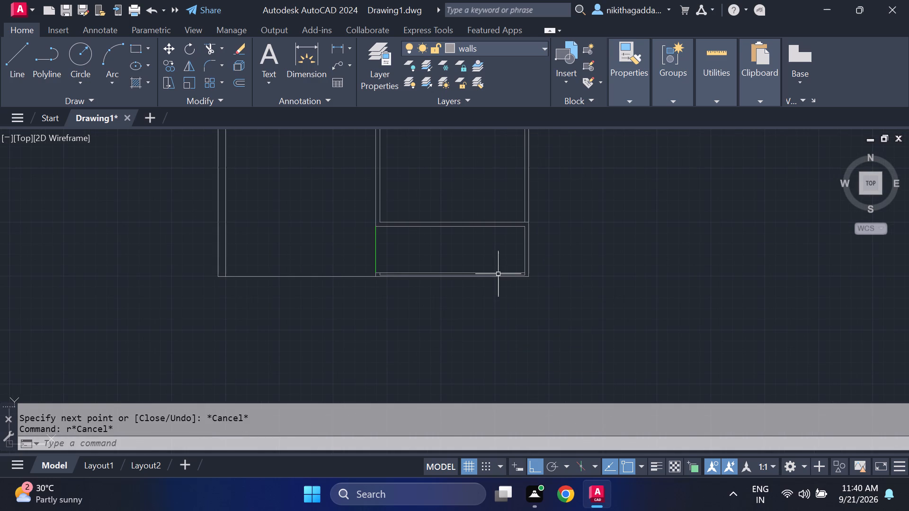
Trim the south wall's old inner line between the small west step and the east wall.
{"action": "type", "text": "tr"}
{"action": "key", "text": "Return"}
{"action": "scroll", "coordinate": [430, 265], "scroll_direction": "up", "scroll_amount": 2}
{"action": "left_click", "coordinate": [376, 283]}
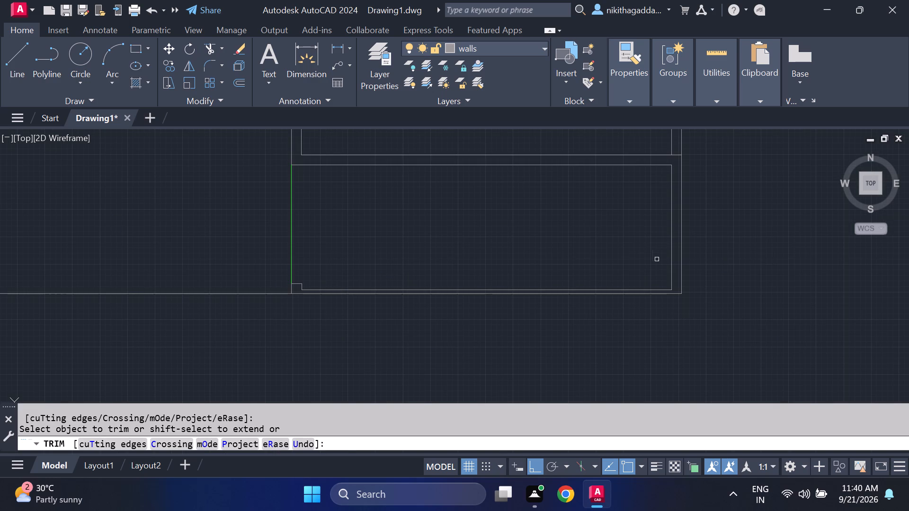
{"action": "middle_click_drag", "start_coordinate": [702, 273], "coordinate": [562, 322]}
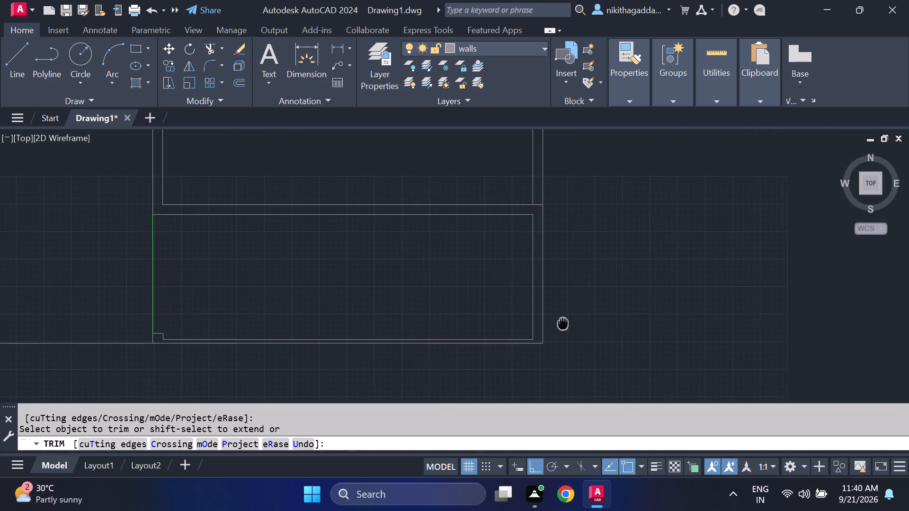
{"action": "middle_click_drag", "start_coordinate": [562, 322], "coordinate": [544, 311]}
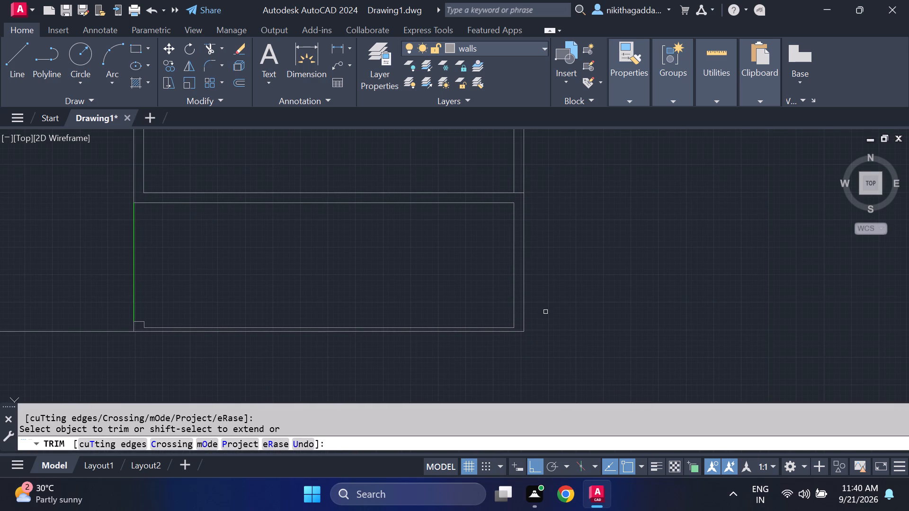
{"action": "scroll", "coordinate": [525, 322], "scroll_direction": "up", "scroll_amount": 2}
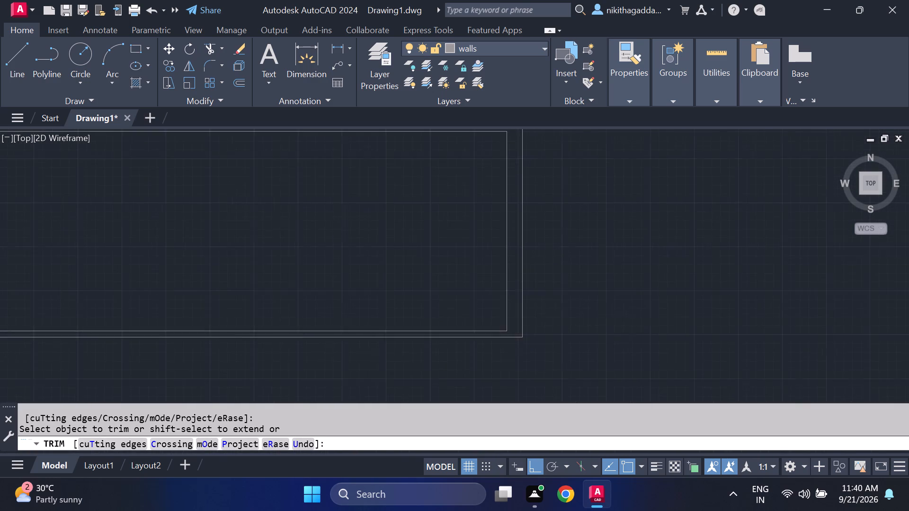
{"action": "key", "text": "Escape"}
Draw a small two-segment step at the southeast inner corner, rising about 2.5" and running east to the east wall's inner line.
{"action": "key", "text": "l"}
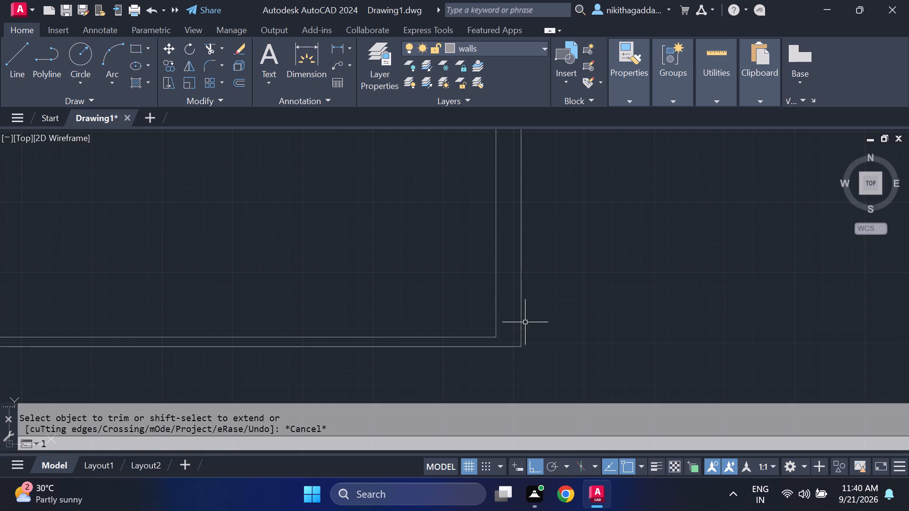
{"action": "key", "text": "Return"}
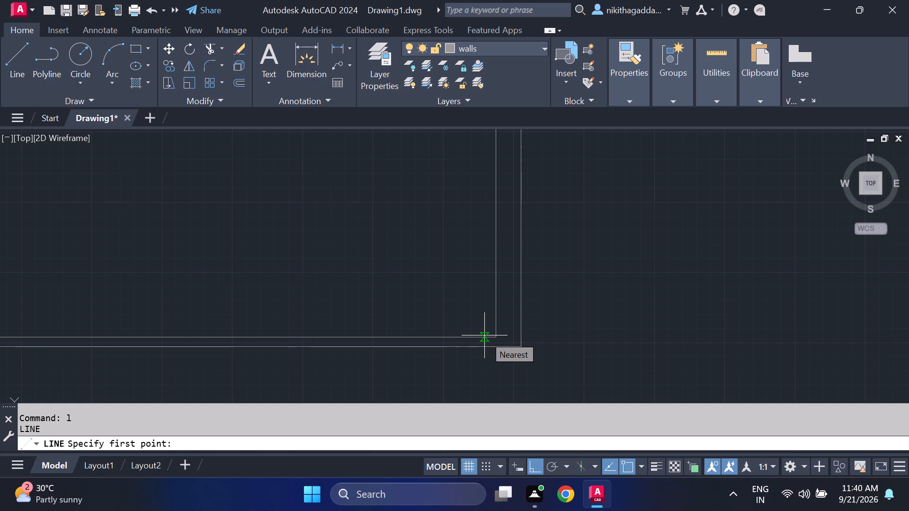
{"action": "left_click", "coordinate": [486, 335]}
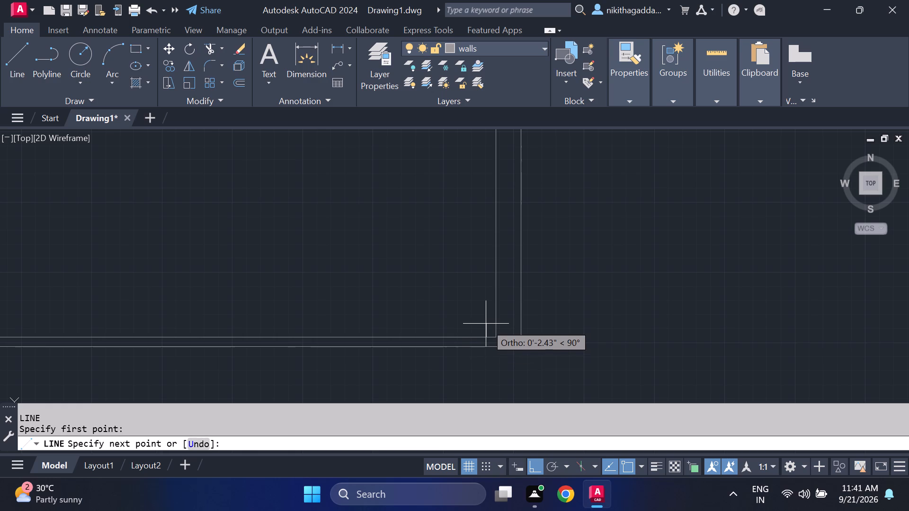
{"action": "left_click", "coordinate": [486, 321]}
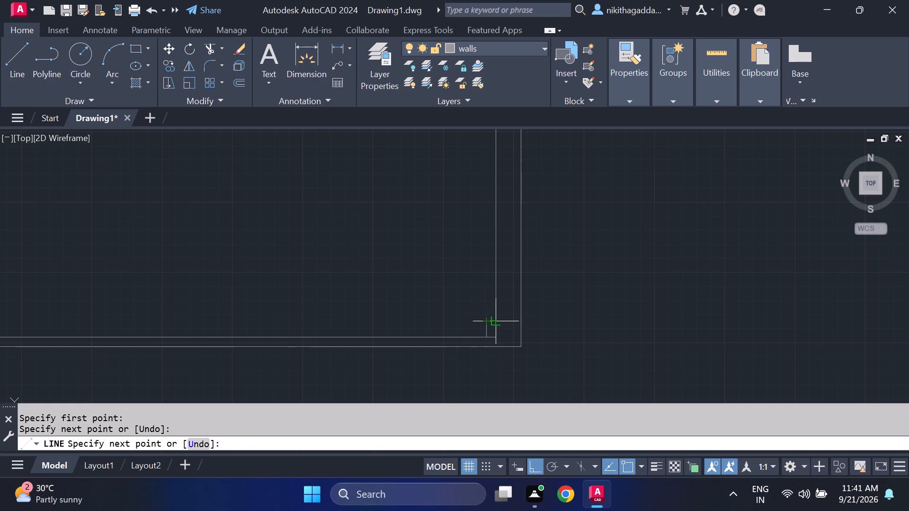
{"action": "left_click", "coordinate": [496, 318]}
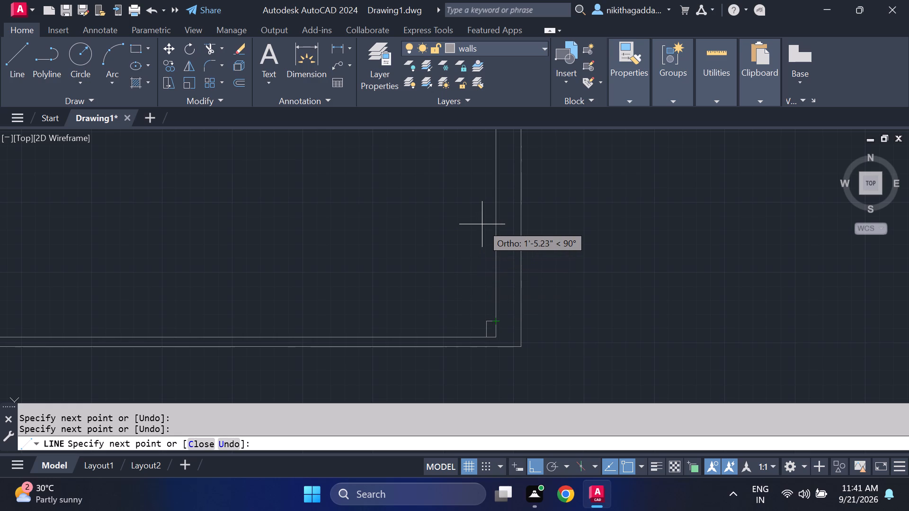
{"action": "key", "text": "Escape"}
Trim the two corner stubs enclosed by the southeast step and the long horizontal line between the west and east steps.
{"action": "type", "text": "tr"}
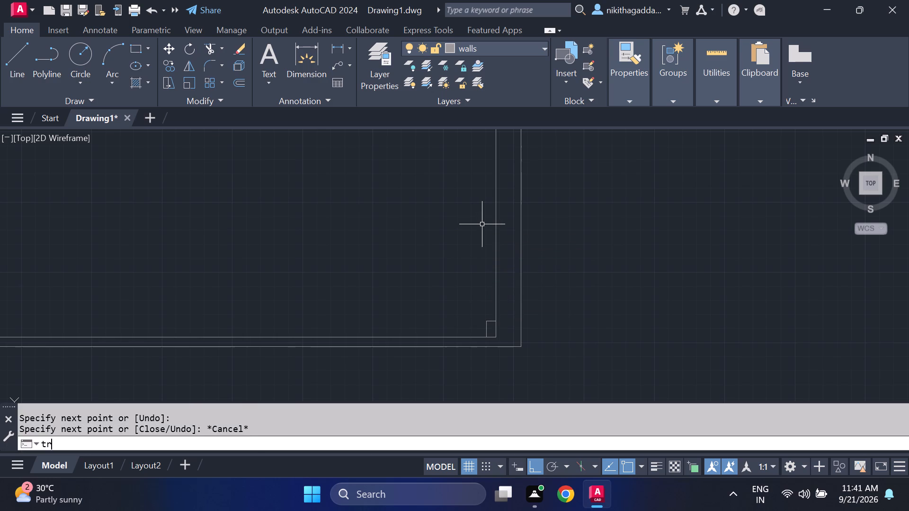
{"action": "key", "text": "Return"}
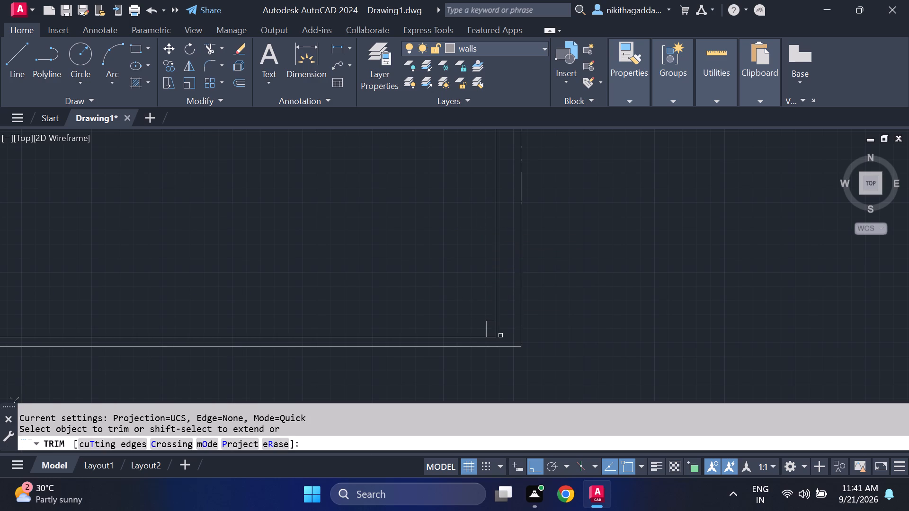
{"action": "left_click", "coordinate": [496, 332]}
{"action": "left_click", "coordinate": [496, 335]}
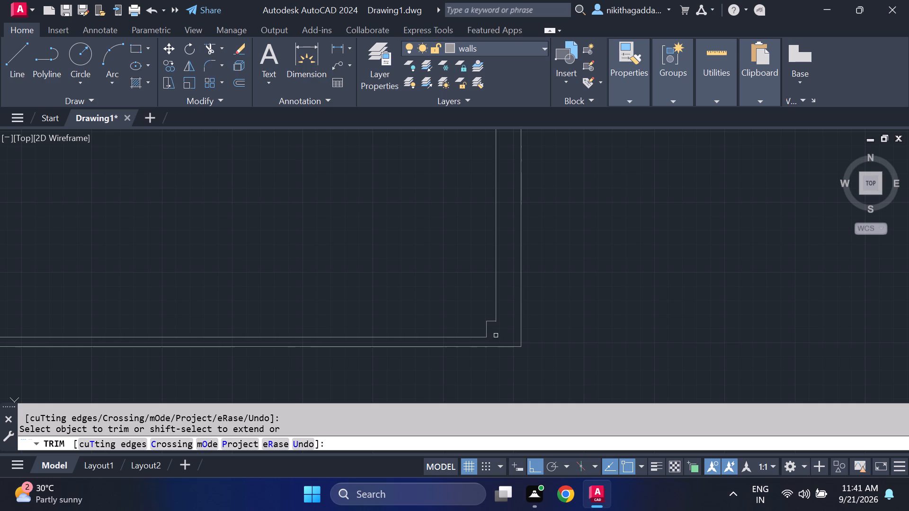
{"action": "scroll", "coordinate": [518, 321], "scroll_direction": "down", "scroll_amount": 3}
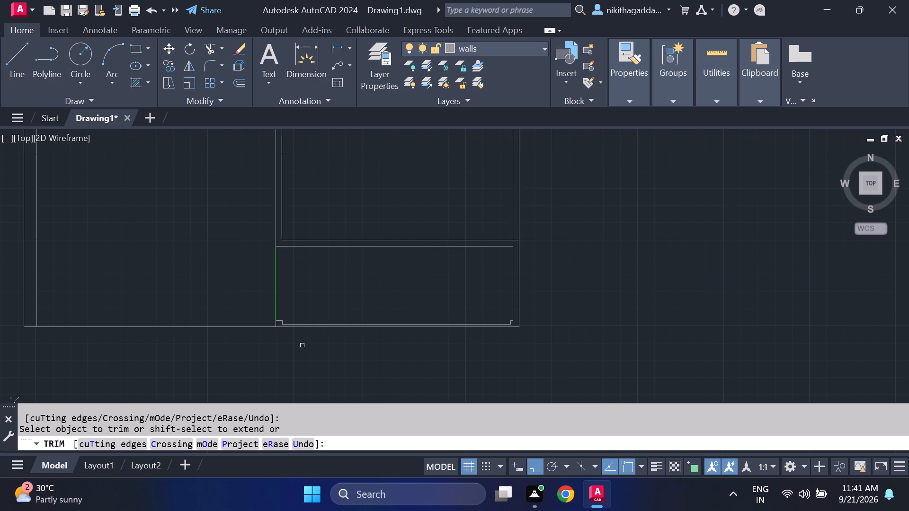
{"action": "scroll", "coordinate": [349, 329], "scroll_direction": "up", "scroll_amount": 2}
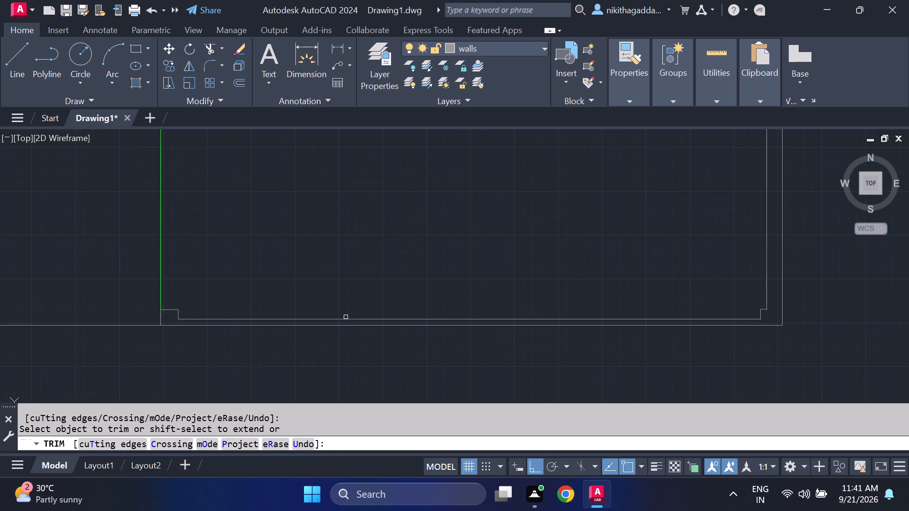
{"action": "left_click", "coordinate": [347, 319]}
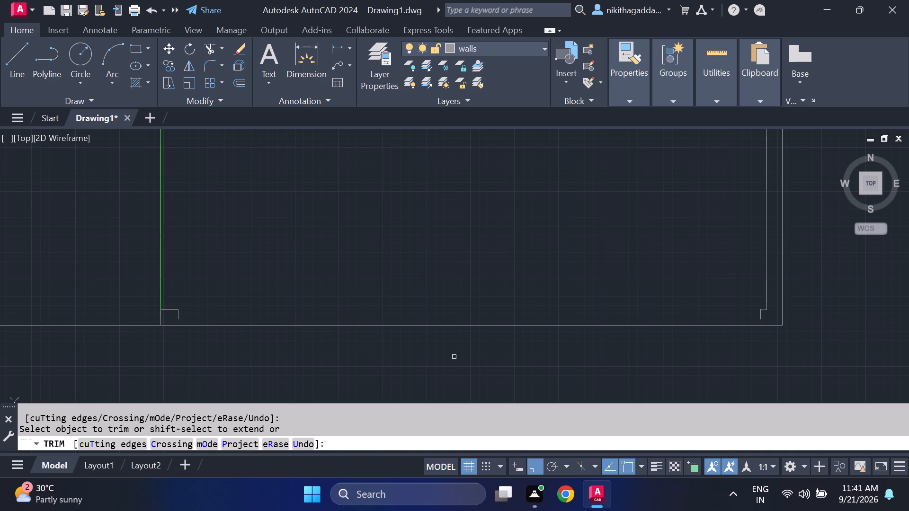
{"action": "key", "text": "Escape"}
Offset the south wall's outer line 4.5" inward.
{"action": "type", "text": "of"}
{"action": "key", "text": "Return"}
{"action": "type", "text": "4.5\""}
{"action": "key", "text": "Return"}
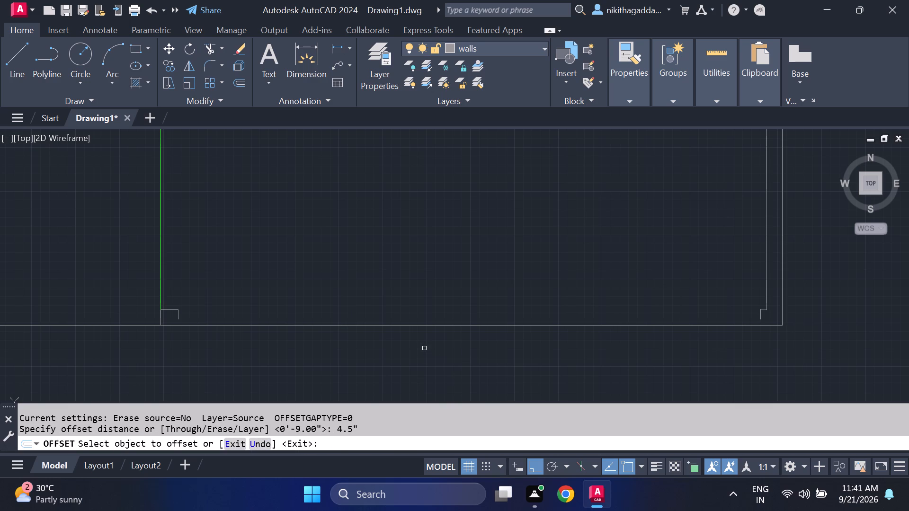
{"action": "left_click", "coordinate": [435, 326]}
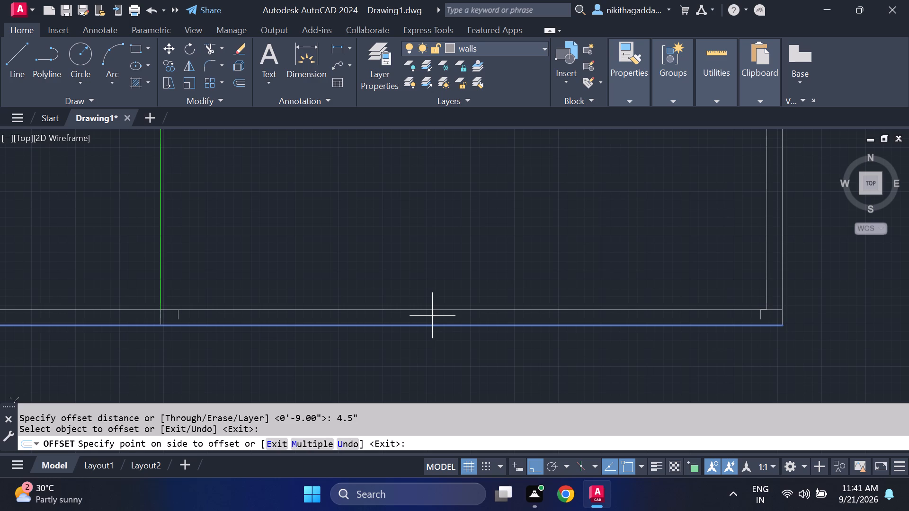
{"action": "left_click", "coordinate": [432, 316]}
{"action": "key", "text": "Escape"}
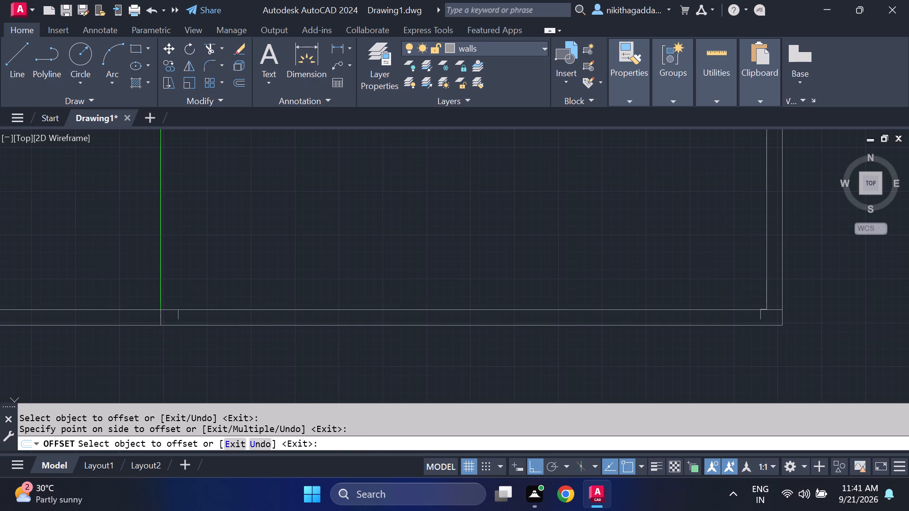
Move the two step lines at the west end straight up along the green line, until their lower end meets the offset line.
{"action": "scroll", "coordinate": [169, 321], "scroll_direction": "up", "scroll_amount": 2}
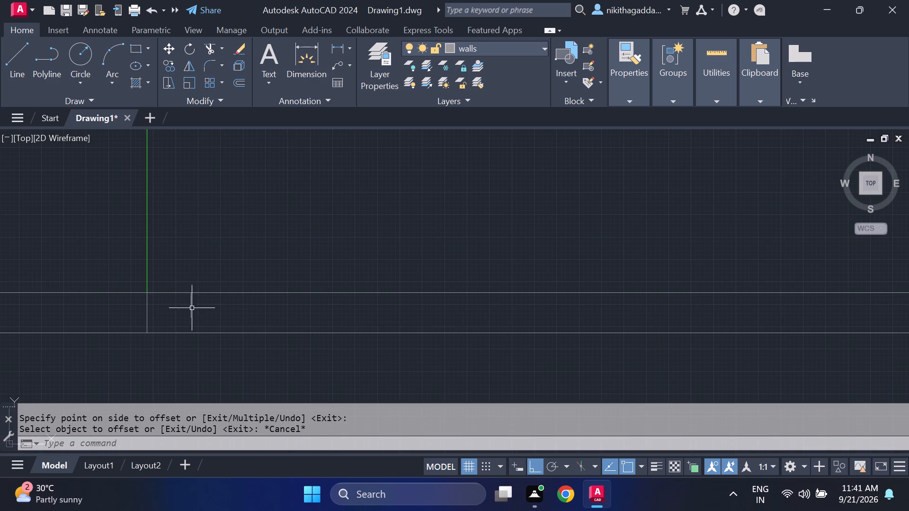
{"action": "left_click_drag", "start_coordinate": [198, 303], "coordinate": [190, 308]}
{"action": "left_click", "coordinate": [183, 316]}
{"action": "left_click", "coordinate": [178, 294]}
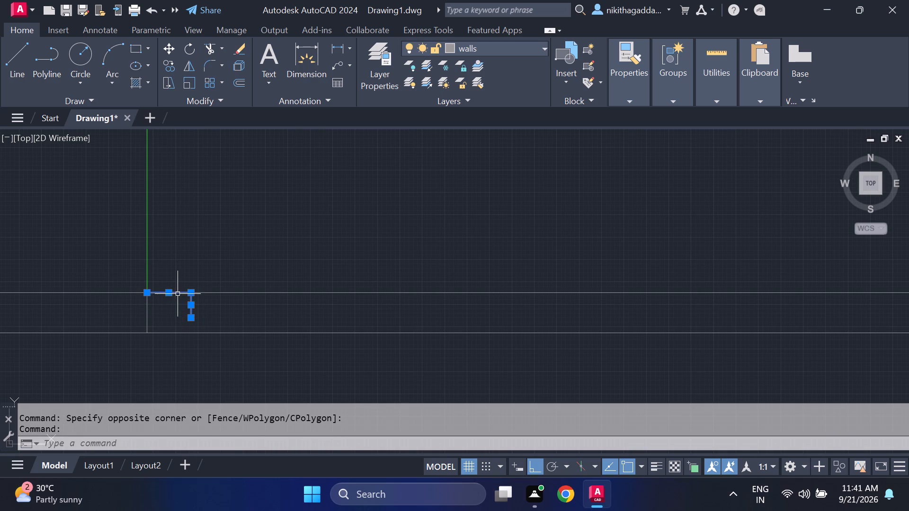
{"action": "key", "text": "m"}
{"action": "key", "text": "Return"}
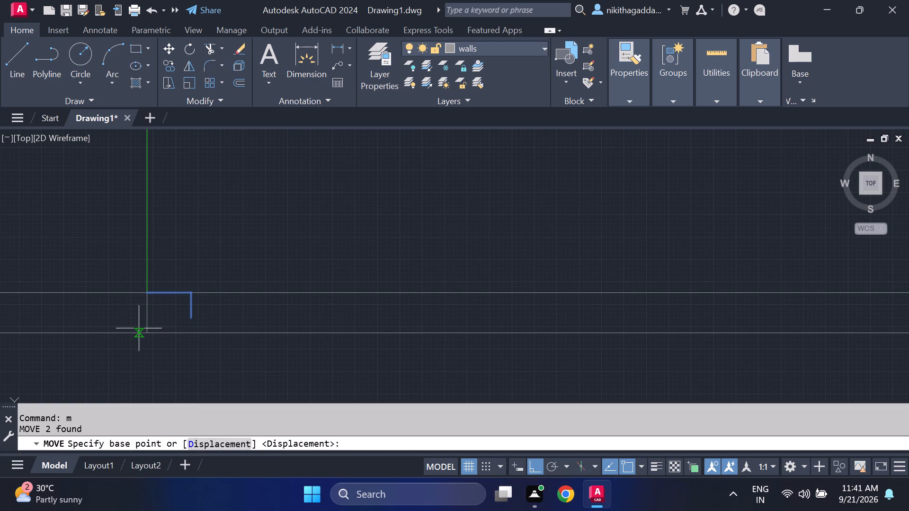
{"action": "left_click", "coordinate": [147, 291]}
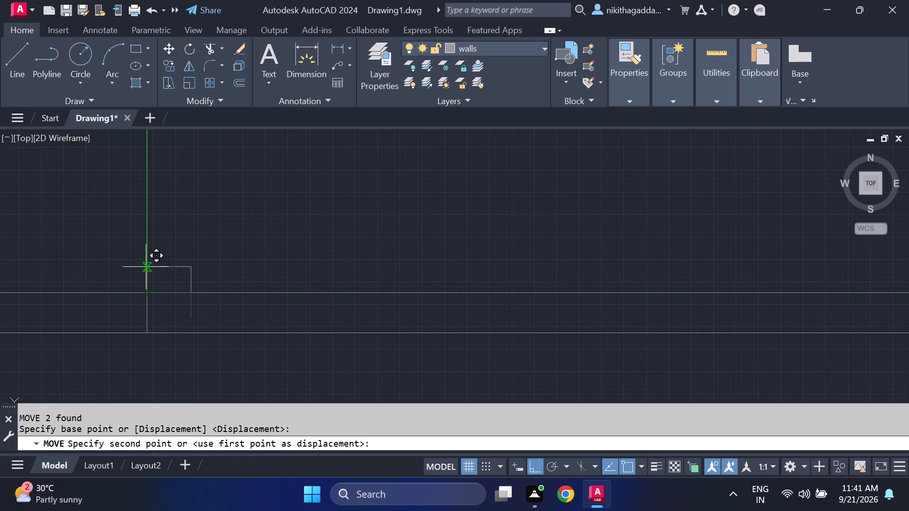
{"action": "left_click", "coordinate": [146, 267]}
With ortho off, move the southeast step lines and the attached east wall inner line from the step's lower end to the original inner corner.
{"action": "scroll", "coordinate": [479, 262], "scroll_direction": "down", "scroll_amount": 2}
{"action": "middle_click_drag", "start_coordinate": [647, 280], "coordinate": [563, 299]}
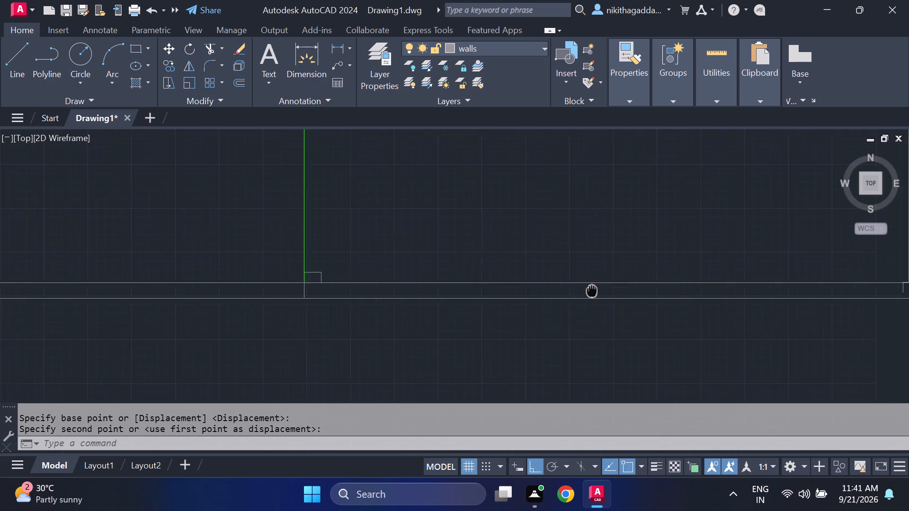
{"action": "middle_click_drag", "start_coordinate": [563, 299], "coordinate": [214, 314]}
{"action": "scroll", "coordinate": [530, 306], "scroll_direction": "up", "scroll_amount": 3}
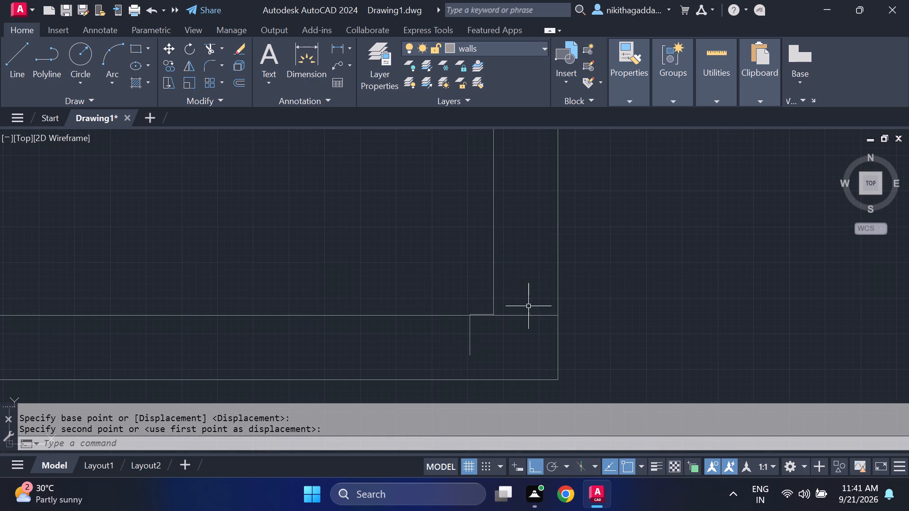
{"action": "left_click_drag", "start_coordinate": [510, 300], "coordinate": [502, 303]}
{"action": "left_click", "coordinate": [481, 313]}
{"action": "scroll", "coordinate": [481, 327], "scroll_direction": "up", "scroll_amount": 2}
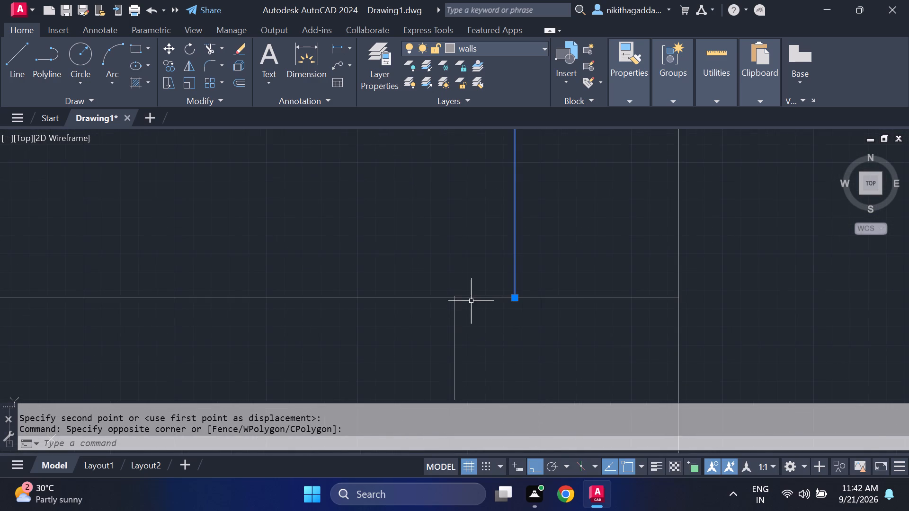
{"action": "scroll", "coordinate": [472, 298], "scroll_direction": "up", "scroll_amount": 2}
{"action": "left_click", "coordinate": [473, 294]}
{"action": "left_click_drag", "start_coordinate": [474, 324], "coordinate": [456, 327]}
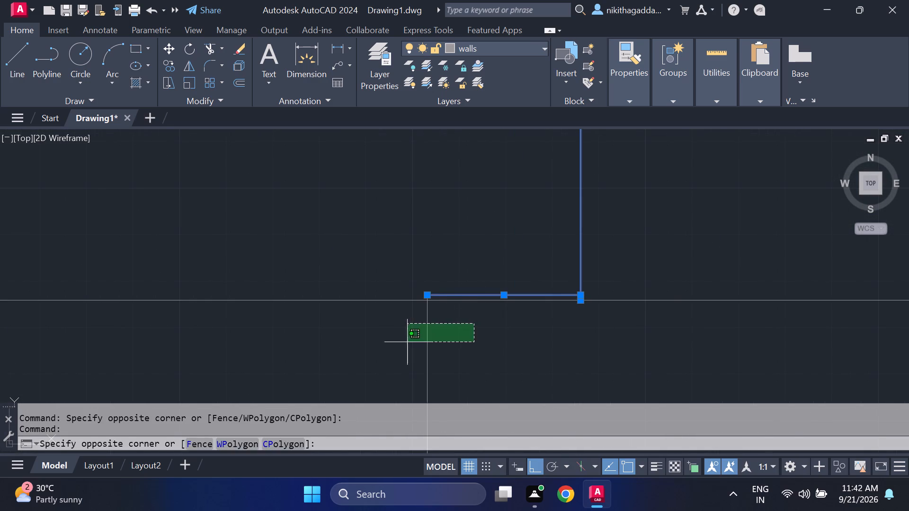
{"action": "left_click", "coordinate": [407, 342]}
{"action": "scroll", "coordinate": [421, 341], "scroll_direction": "down", "scroll_amount": 4}
{"action": "key", "text": "m"}
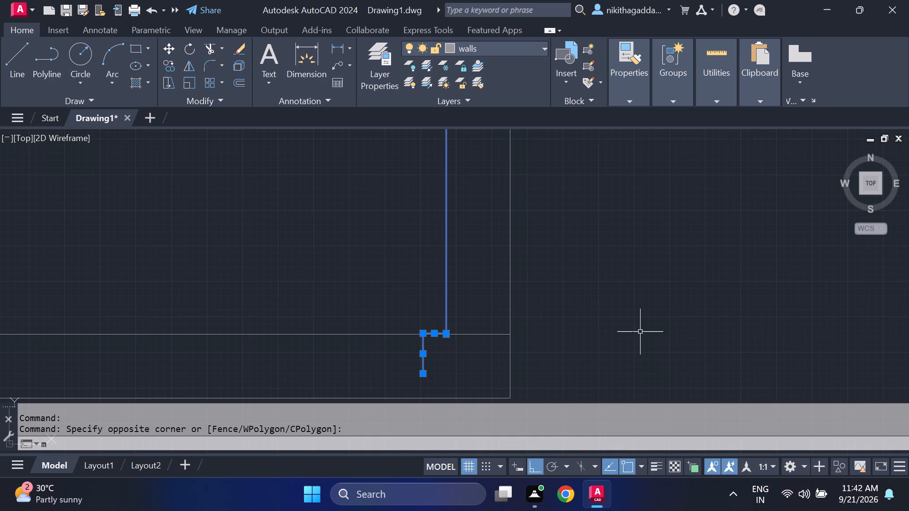
{"action": "key", "text": "Return"}
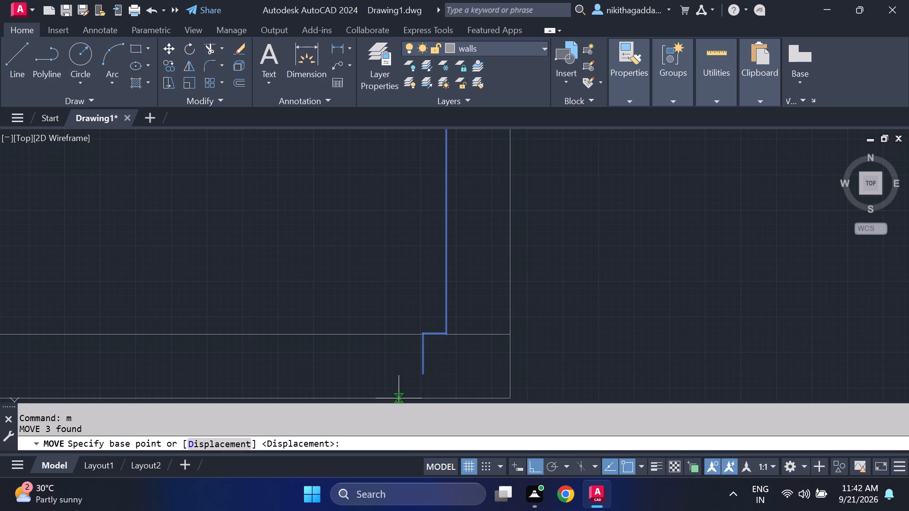
{"action": "left_click", "coordinate": [419, 377]}
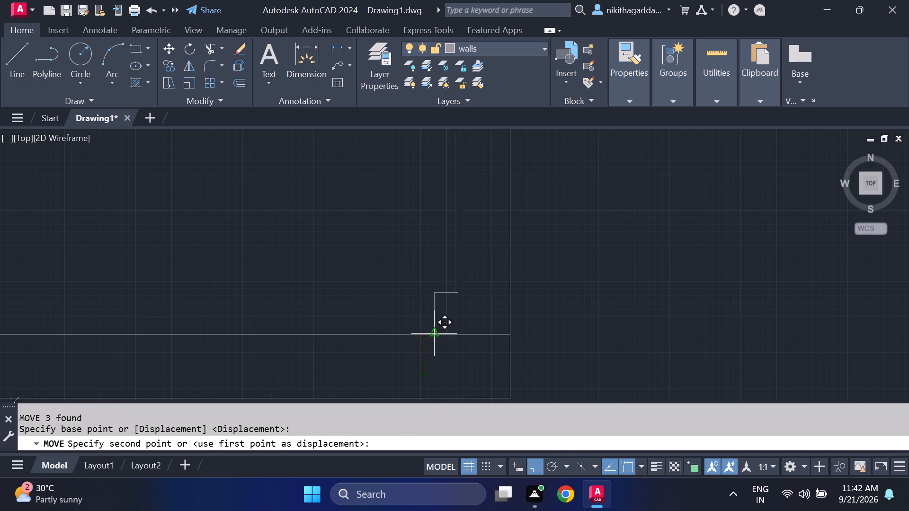
{"action": "key", "text": "F8"}
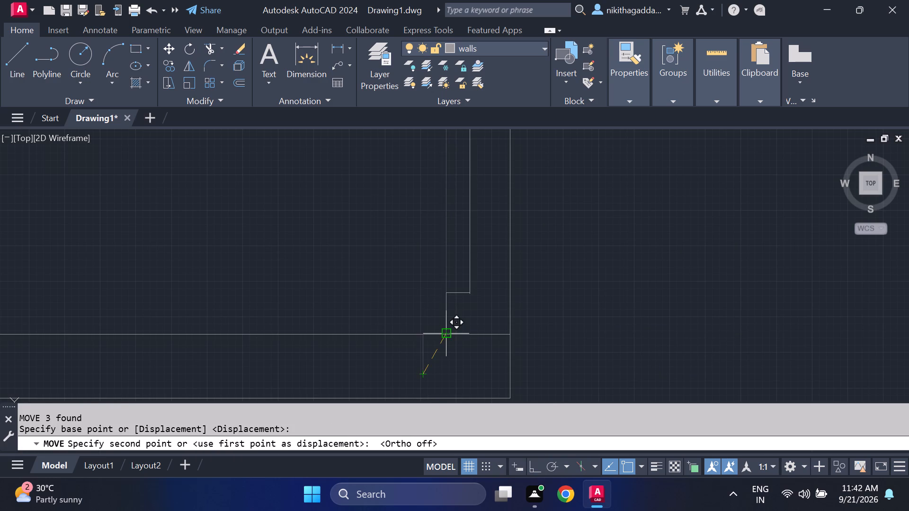
{"action": "left_click", "coordinate": [444, 331]}
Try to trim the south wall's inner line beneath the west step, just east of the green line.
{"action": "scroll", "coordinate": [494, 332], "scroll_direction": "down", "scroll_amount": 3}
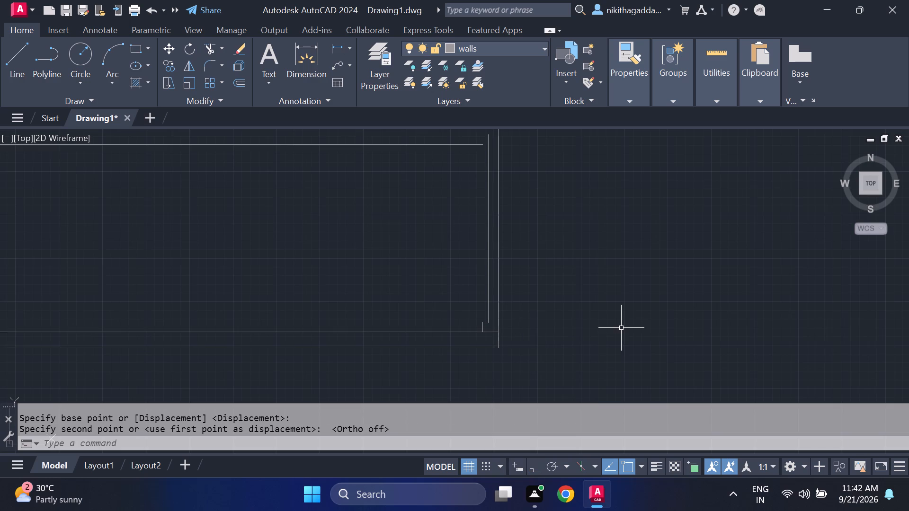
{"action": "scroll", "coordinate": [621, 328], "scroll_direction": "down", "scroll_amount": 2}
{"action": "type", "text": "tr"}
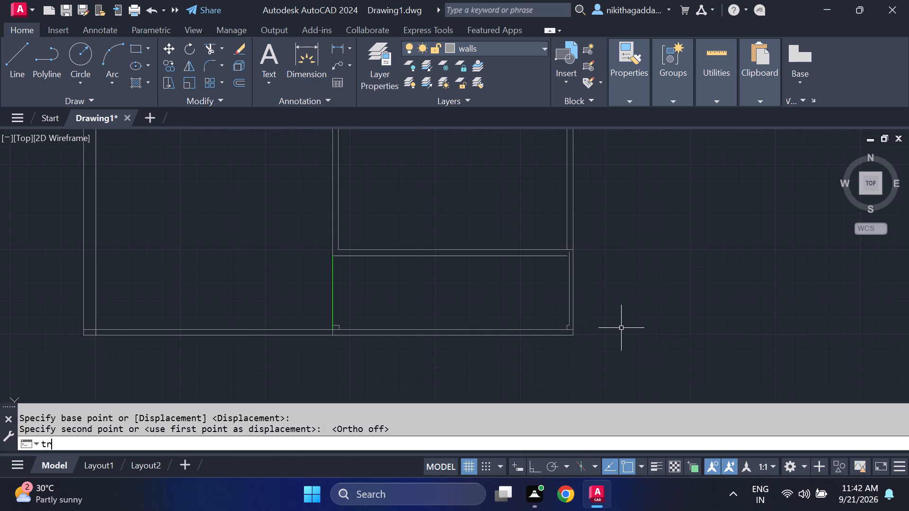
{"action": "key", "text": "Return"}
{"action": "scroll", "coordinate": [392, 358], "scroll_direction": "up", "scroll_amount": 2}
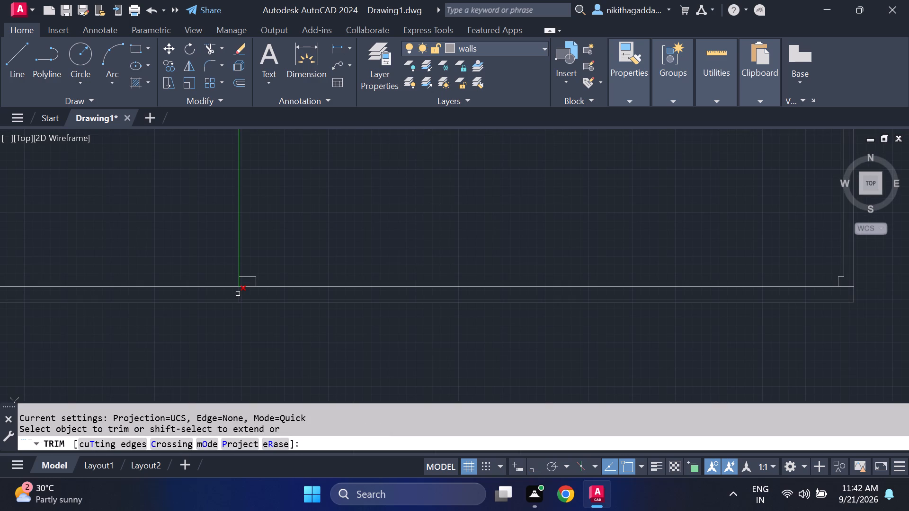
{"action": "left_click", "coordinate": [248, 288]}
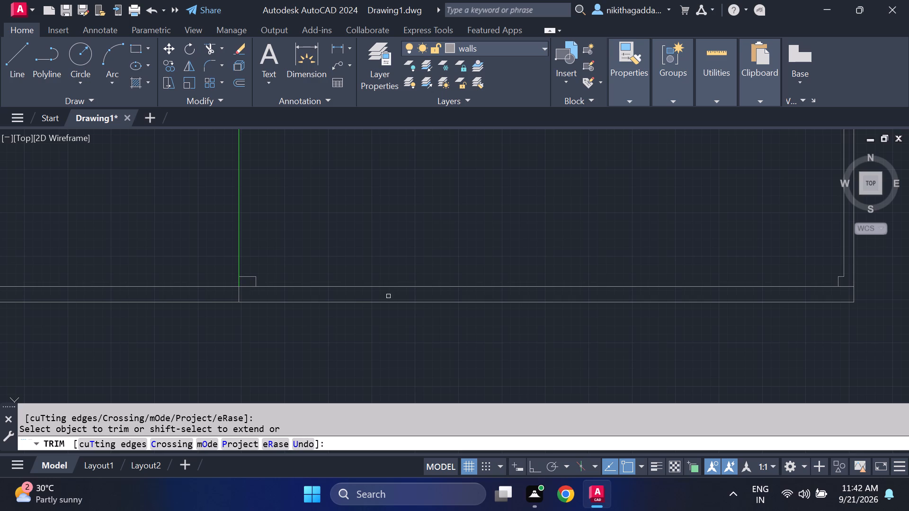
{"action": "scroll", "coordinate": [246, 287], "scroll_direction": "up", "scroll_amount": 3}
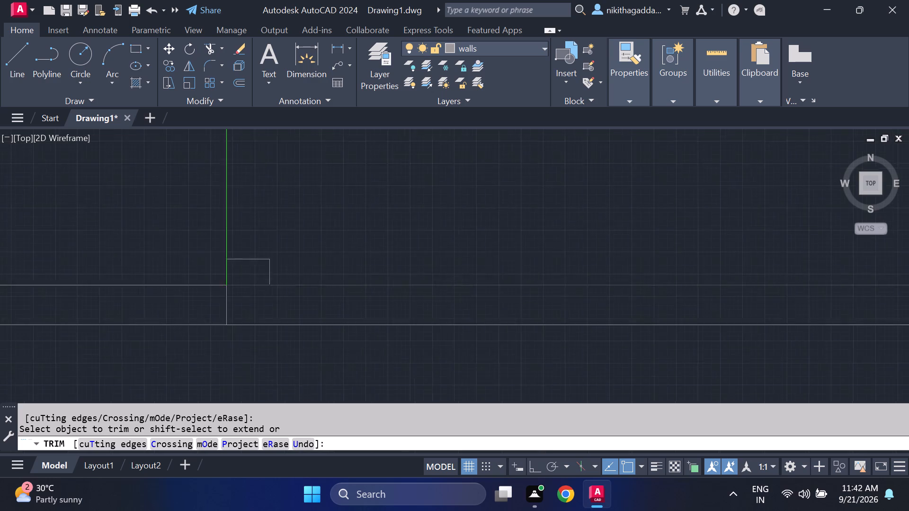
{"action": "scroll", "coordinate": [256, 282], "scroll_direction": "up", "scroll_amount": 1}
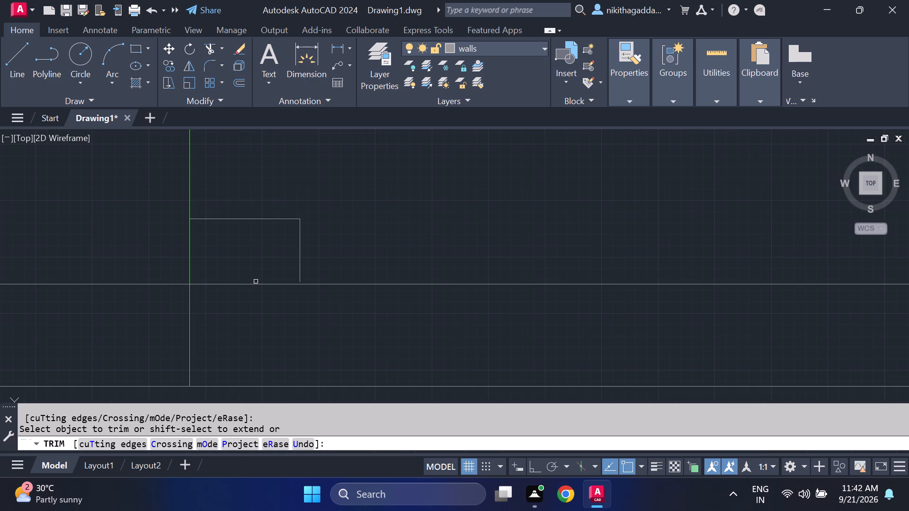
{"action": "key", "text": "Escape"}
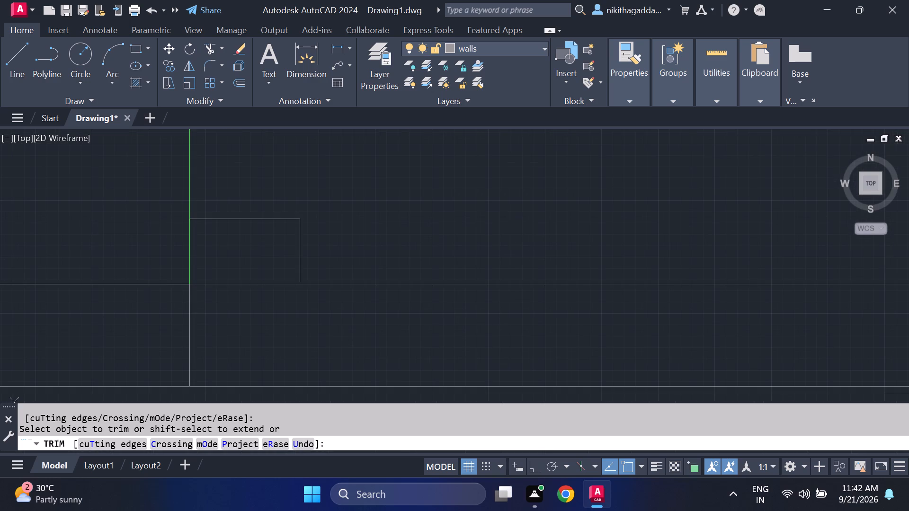
Extend the west step's short vertical line down to the south wall's inner line.
{"action": "type", "text": "ex"}
{"action": "key", "text": "Return"}
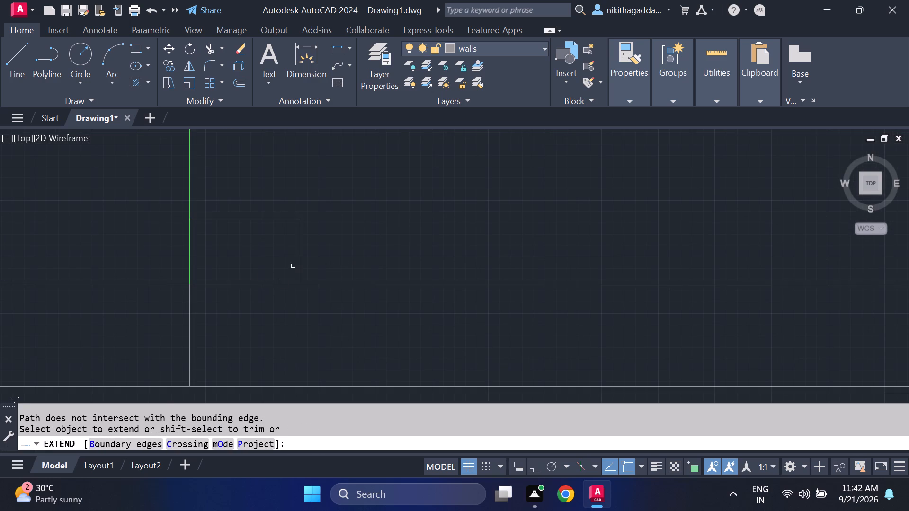
{"action": "left_click", "coordinate": [299, 267]}
{"action": "key", "text": "Escape"}
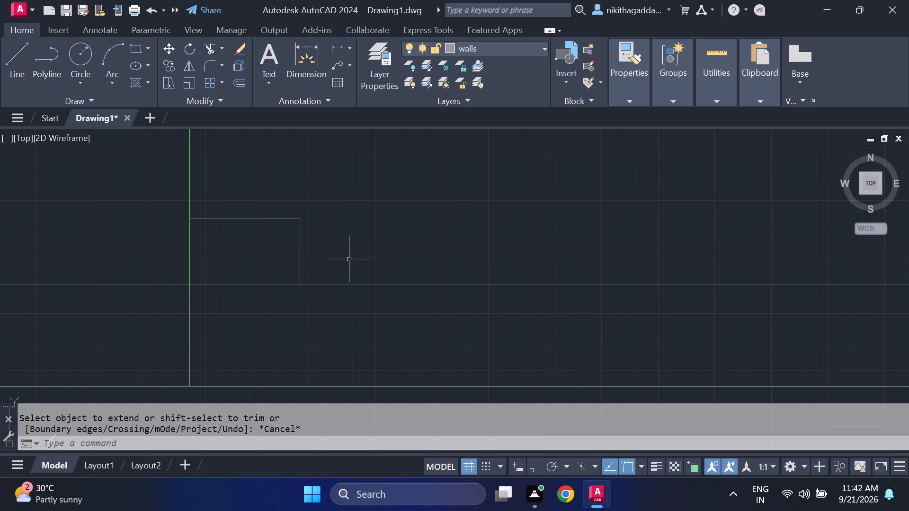
Trim the south wall's inner line beneath the west step and along its whole stretch west of the green line.
{"action": "type", "text": "tr"}
{"action": "key", "text": "Return"}
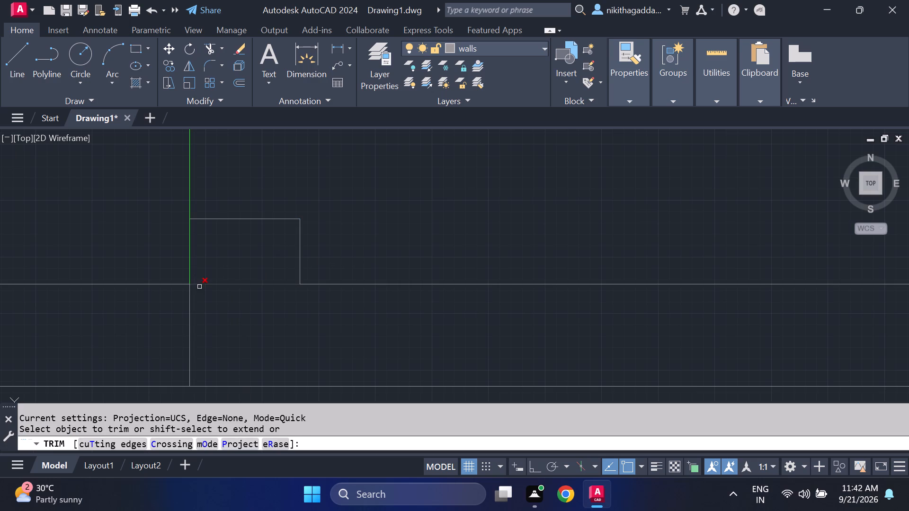
{"action": "left_click", "coordinate": [212, 283]}
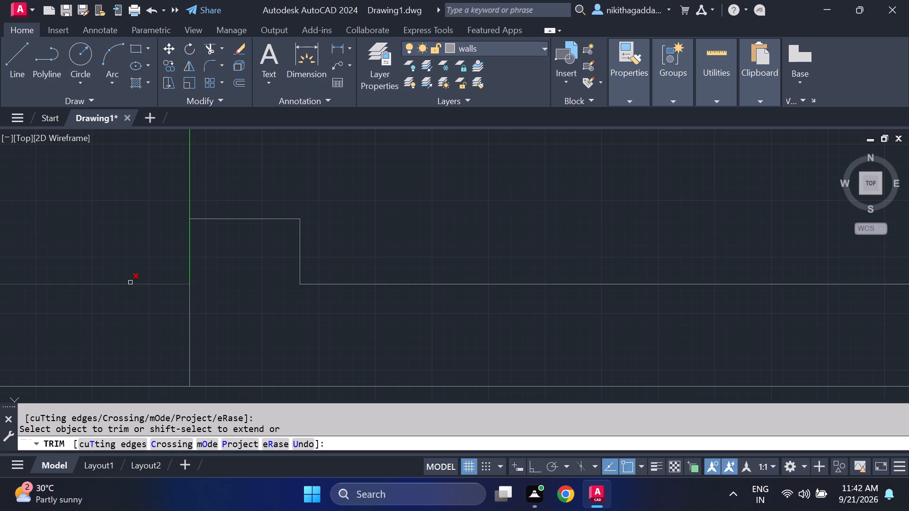
{"action": "left_click", "coordinate": [130, 282]}
Extend the lower line of the cross wall above the southern room east to the east wall's outer line.
{"action": "scroll", "coordinate": [391, 298], "scroll_direction": "down", "scroll_amount": 4}
{"action": "scroll", "coordinate": [533, 324], "scroll_direction": "down", "scroll_amount": 2}
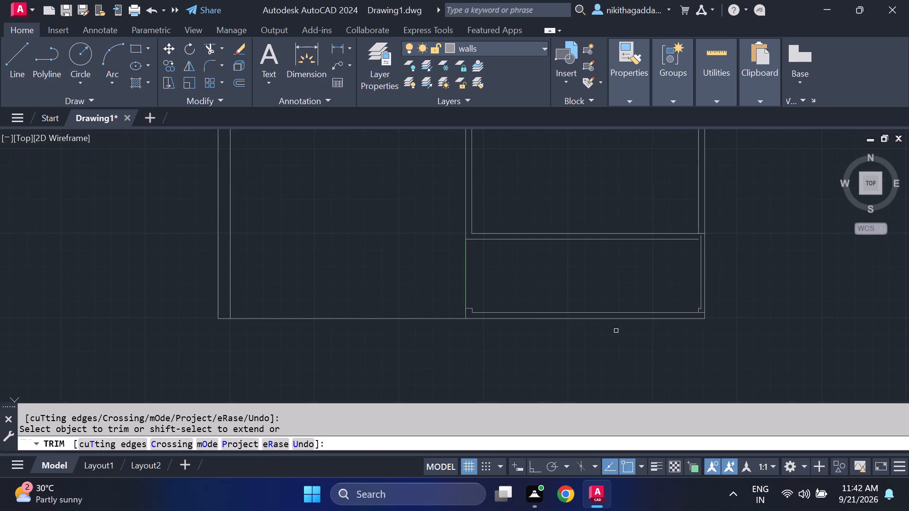
{"action": "middle_click_drag", "start_coordinate": [562, 336], "coordinate": [364, 361]}
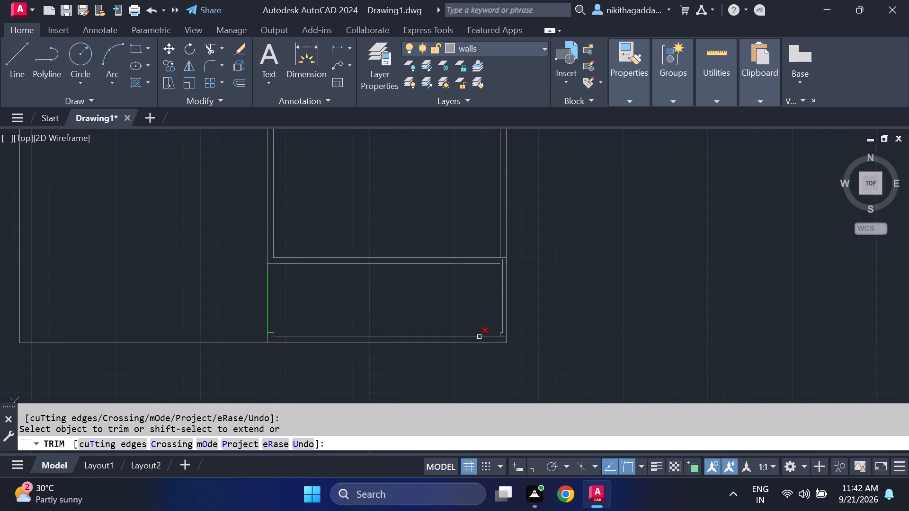
{"action": "scroll", "coordinate": [500, 329], "scroll_direction": "up", "scroll_amount": 2}
{"action": "scroll", "coordinate": [477, 306], "scroll_direction": "down", "scroll_amount": 1}
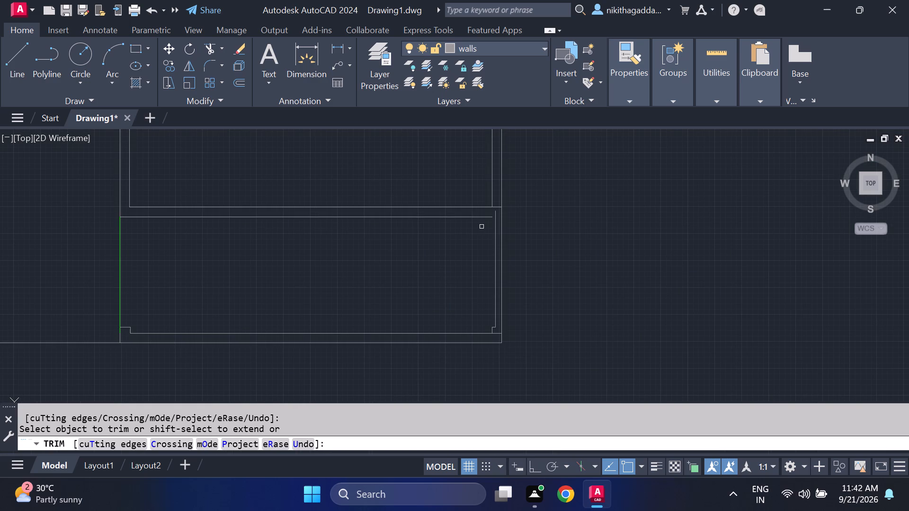
{"action": "middle_click_drag", "start_coordinate": [482, 232], "coordinate": [463, 291]}
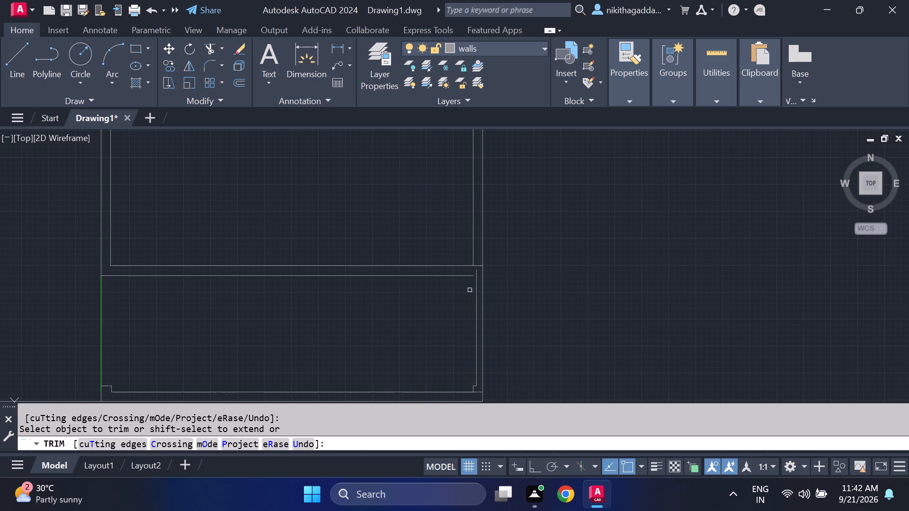
{"action": "scroll", "coordinate": [552, 271], "scroll_direction": "up", "scroll_amount": 1}
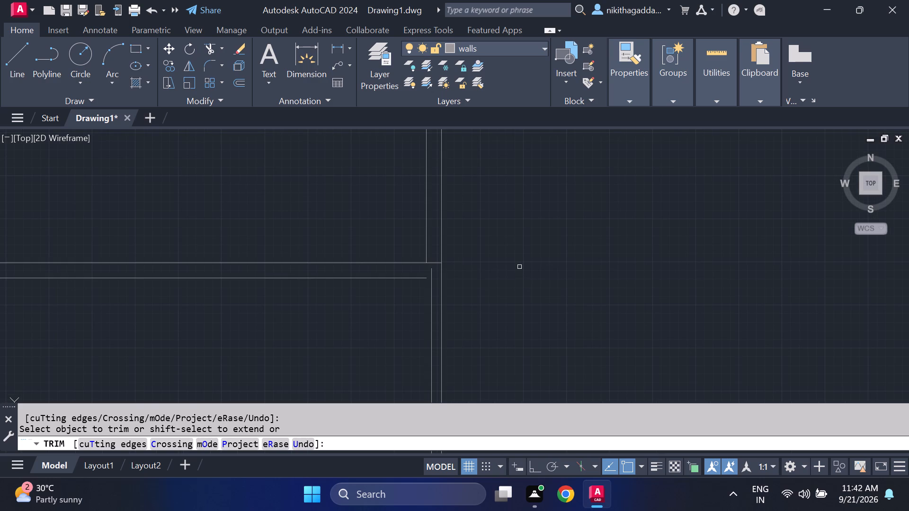
{"action": "key", "text": "Escape"}
{"action": "type", "text": "ex"}
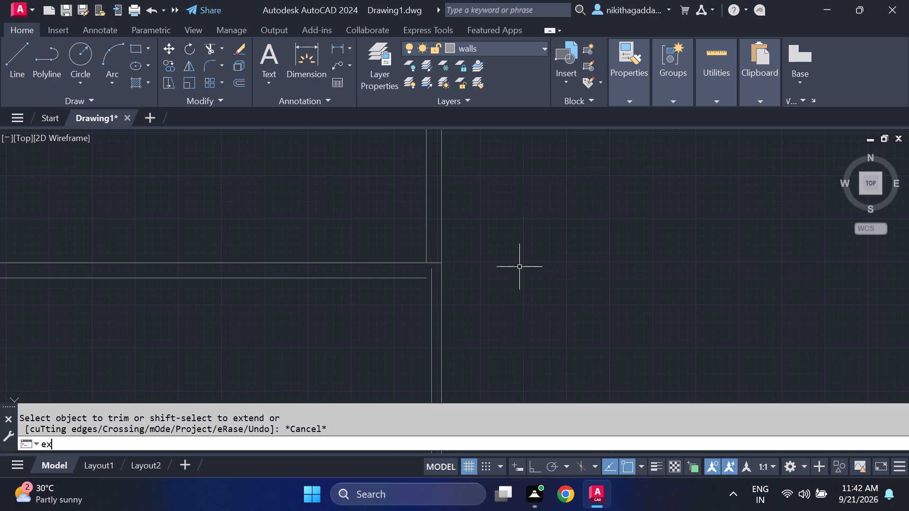
{"action": "key", "text": "Return"}
{"action": "left_click", "coordinate": [412, 277]}
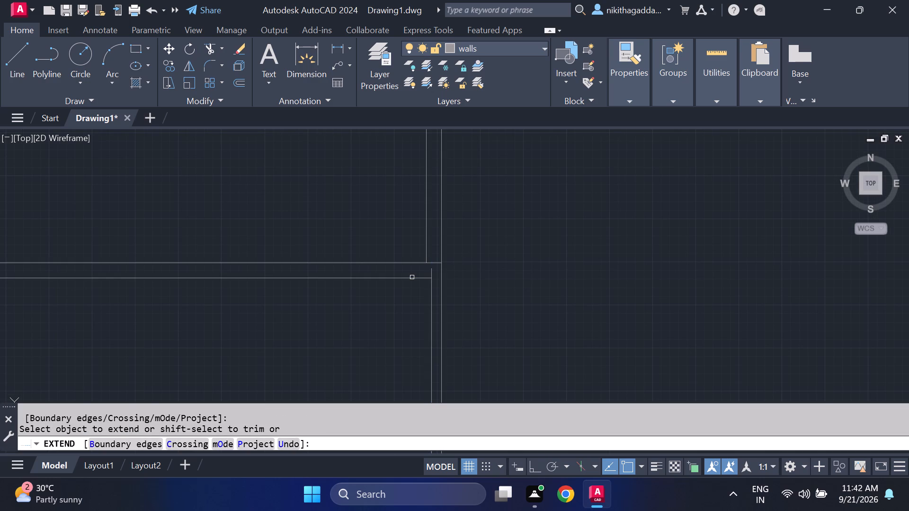
{"action": "left_click", "coordinate": [416, 278]}
{"action": "key", "text": "Escape"}
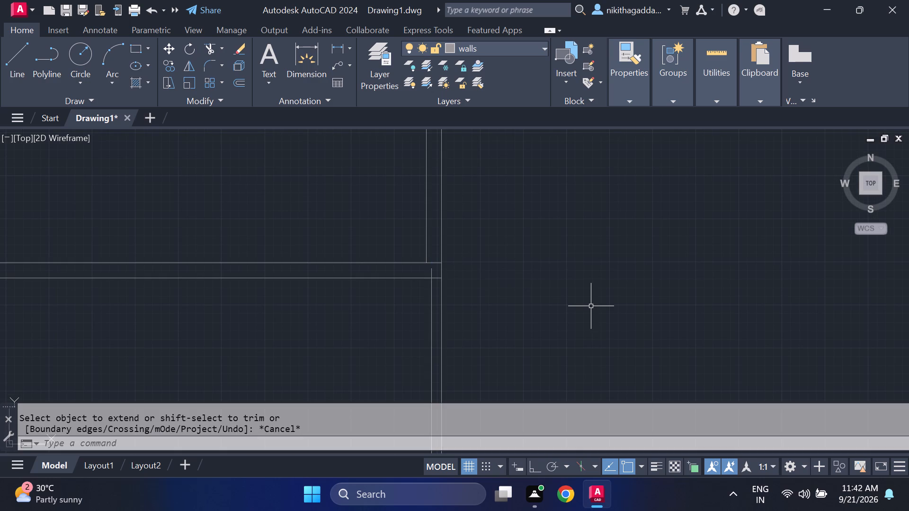
Trim the two stubs where the cross wall meets the east wall: the southern inner line's top end and the upper cross-wall line's east end.
{"action": "type", "text": "tr"}
{"action": "key", "text": "Return"}
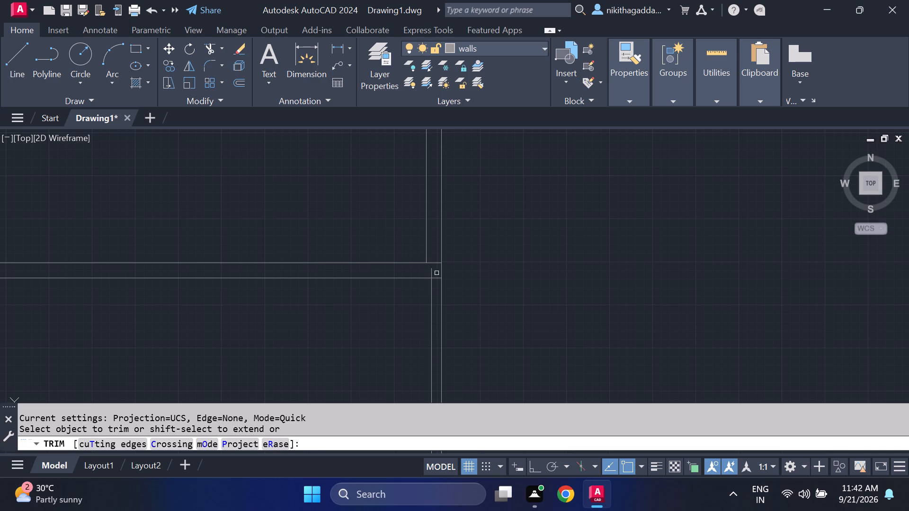
{"action": "left_click", "coordinate": [432, 272]}
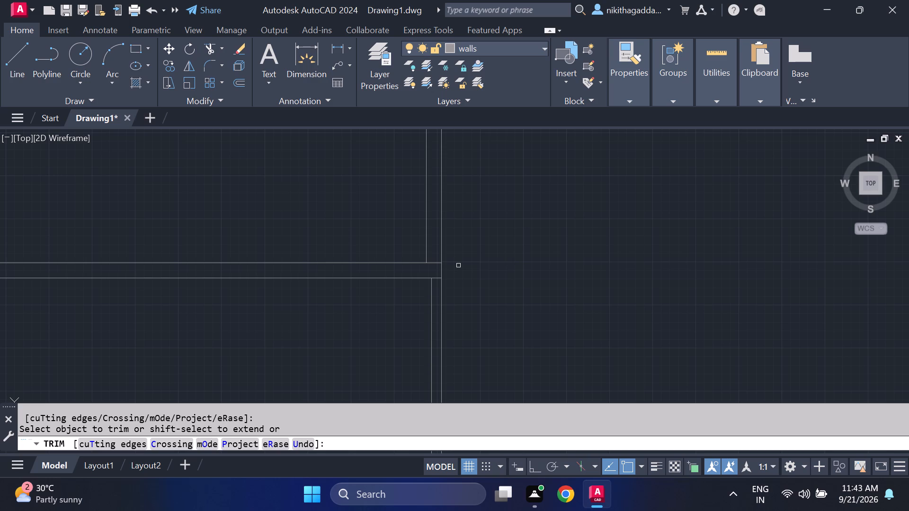
{"action": "left_click", "coordinate": [437, 262]}
Trim away the southern room's east wall inner line between the cross wall and the southeast step.
{"action": "scroll", "coordinate": [522, 315], "scroll_direction": "down", "scroll_amount": 3}
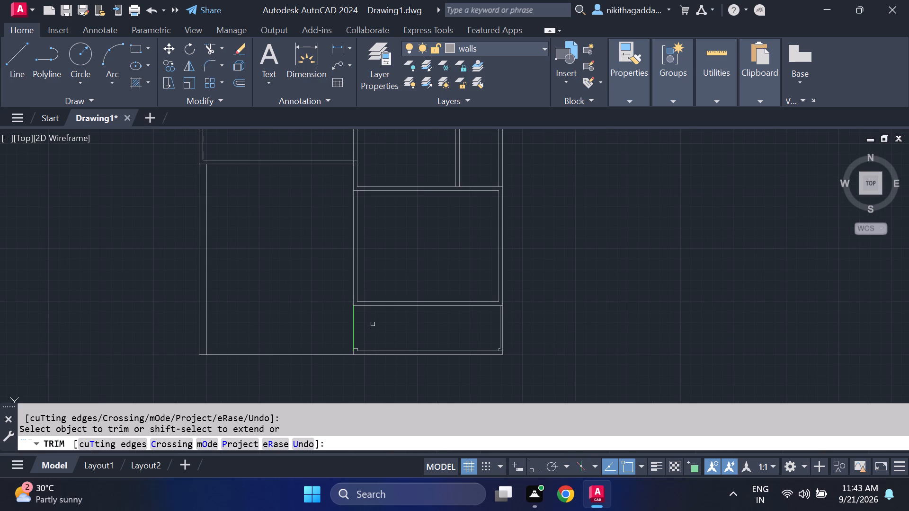
{"action": "scroll", "coordinate": [498, 344], "scroll_direction": "up", "scroll_amount": 2}
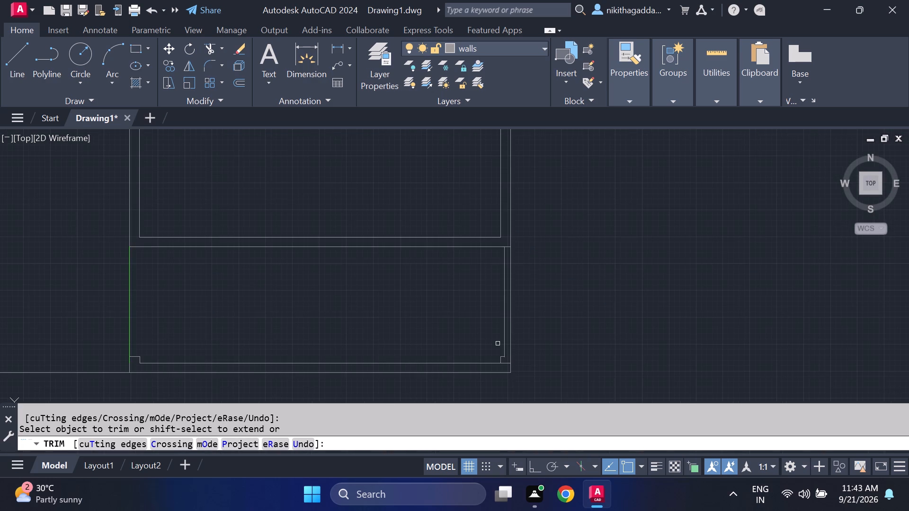
{"action": "left_click", "coordinate": [503, 336]}
{"action": "key", "text": "Escape"}
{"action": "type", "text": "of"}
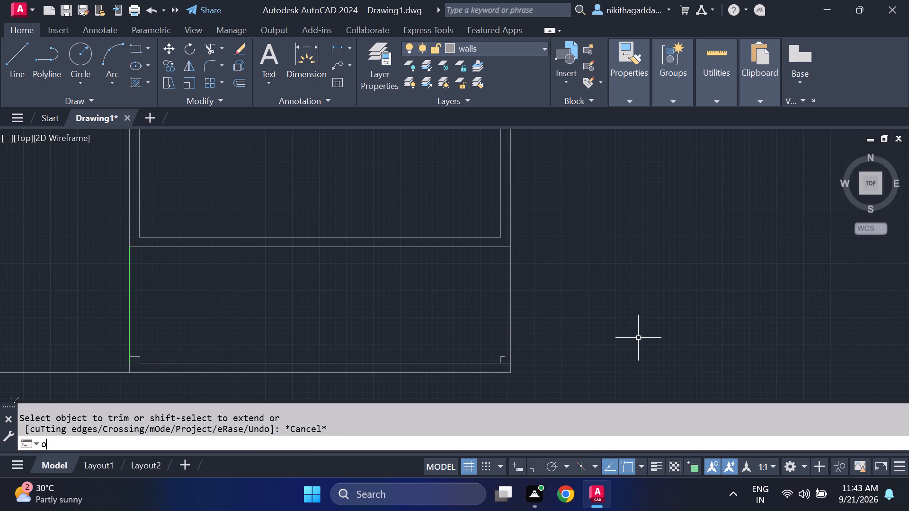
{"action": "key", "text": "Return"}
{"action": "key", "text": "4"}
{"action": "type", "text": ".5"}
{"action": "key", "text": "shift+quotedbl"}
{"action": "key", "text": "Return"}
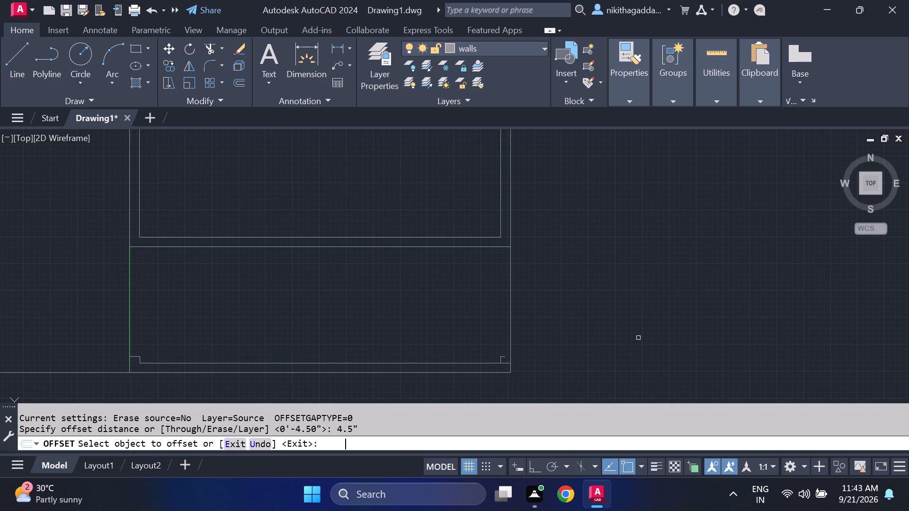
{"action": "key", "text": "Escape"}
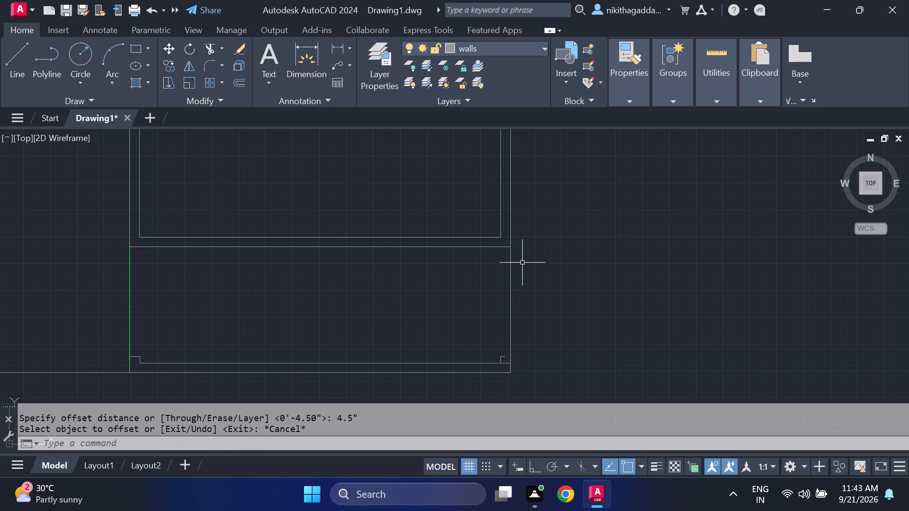
Extend the upper room's east wall inner line down through the cross wall to the southeast step at the south wall's inner line.
{"action": "type", "text": "ex"}
{"action": "key", "text": "Return"}
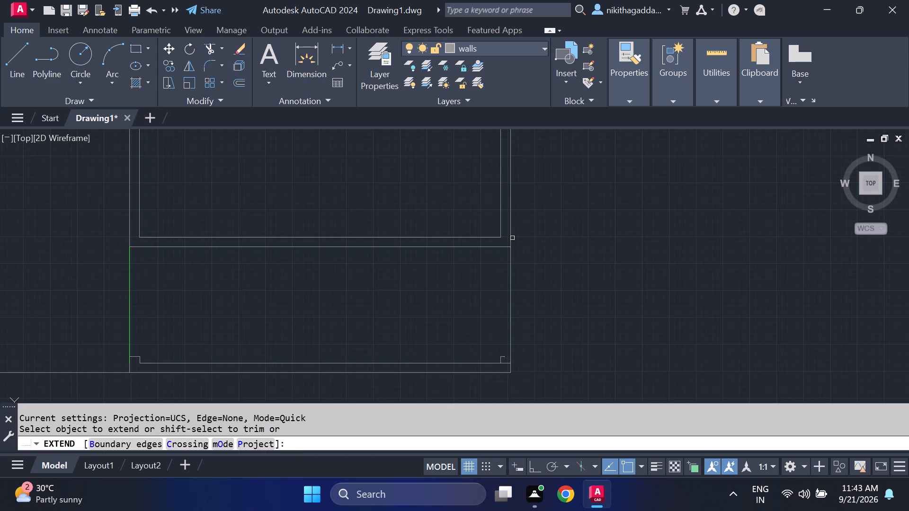
{"action": "left_click", "coordinate": [500, 212]}
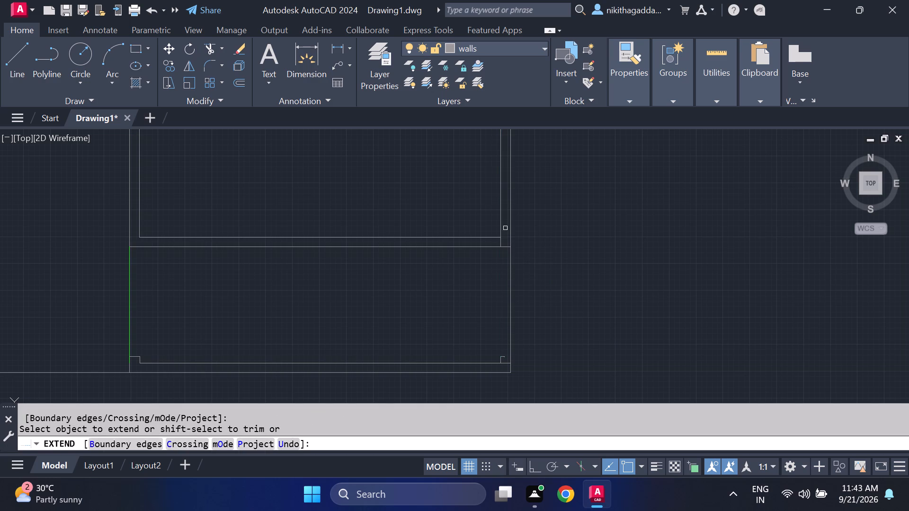
{"action": "left_click", "coordinate": [500, 240]}
{"action": "key", "text": "Escape"}
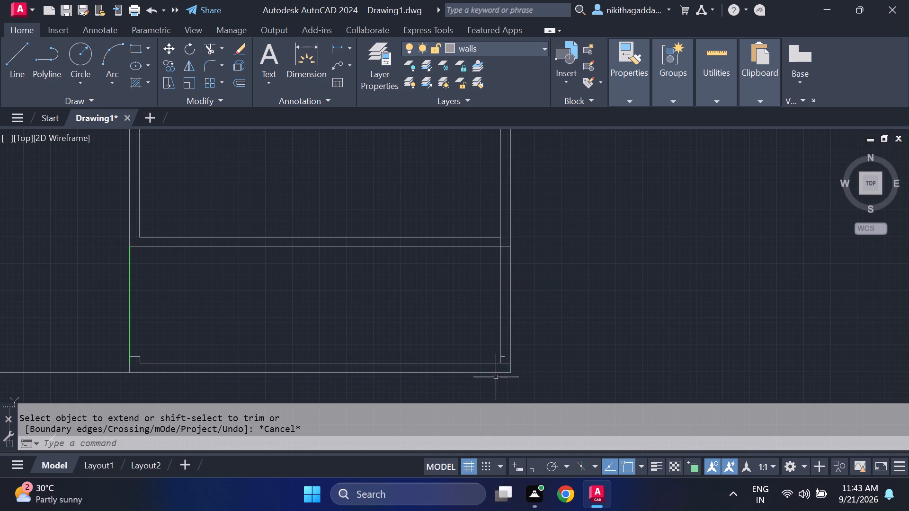
Move the two-line southeast corner step west until its short horizontal line ends at the east wall's inner line.
{"action": "scroll", "coordinate": [507, 371], "scroll_direction": "up", "scroll_amount": 4}
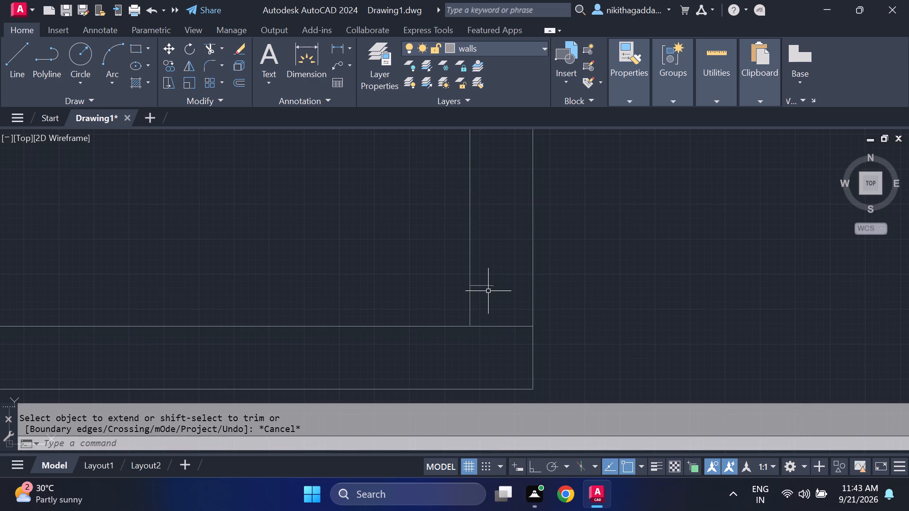
{"action": "left_click", "coordinate": [488, 286]}
{"action": "left_click", "coordinate": [471, 295]}
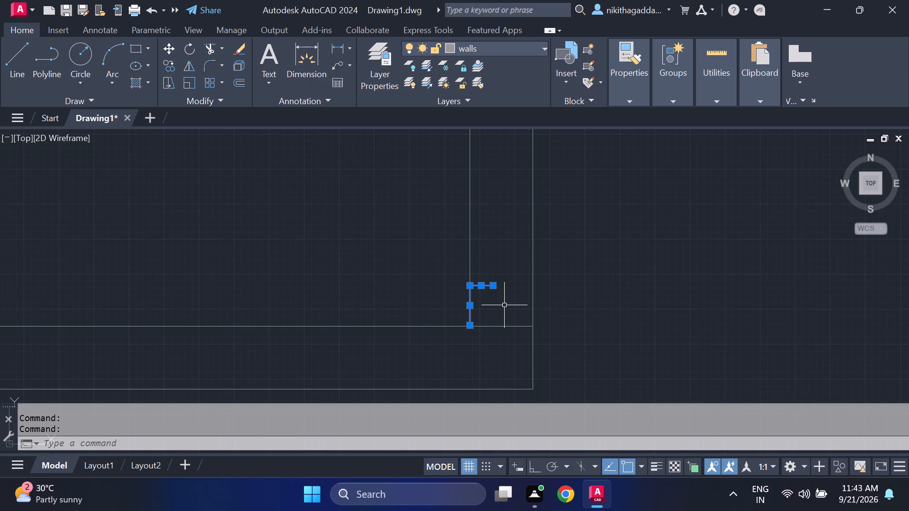
{"action": "key", "text": "m"}
{"action": "key", "text": "Return"}
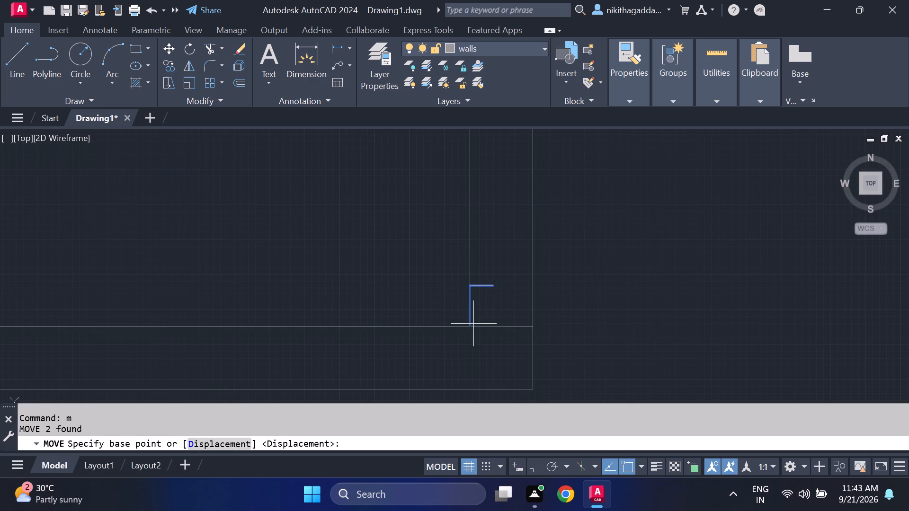
{"action": "left_click", "coordinate": [471, 324]}
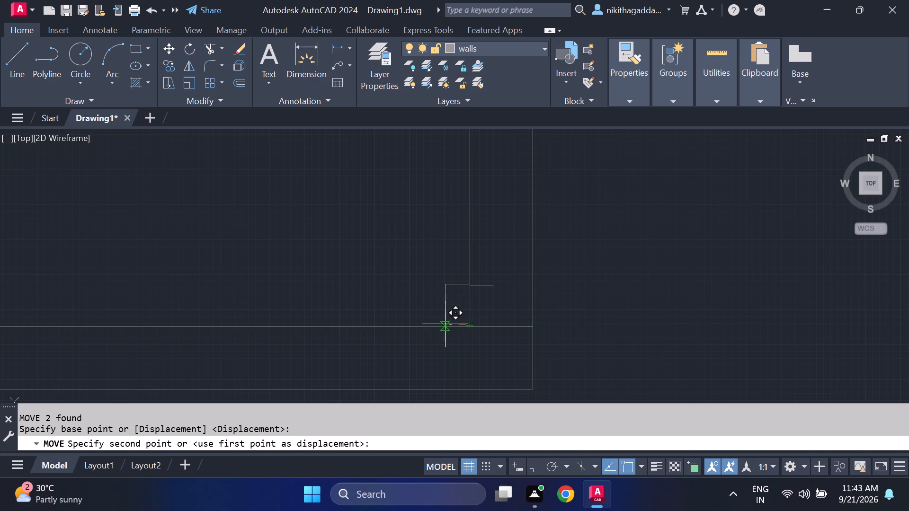
{"action": "left_click", "coordinate": [446, 324]}
{"action": "scroll", "coordinate": [406, 305], "scroll_direction": "down", "scroll_amount": 3}
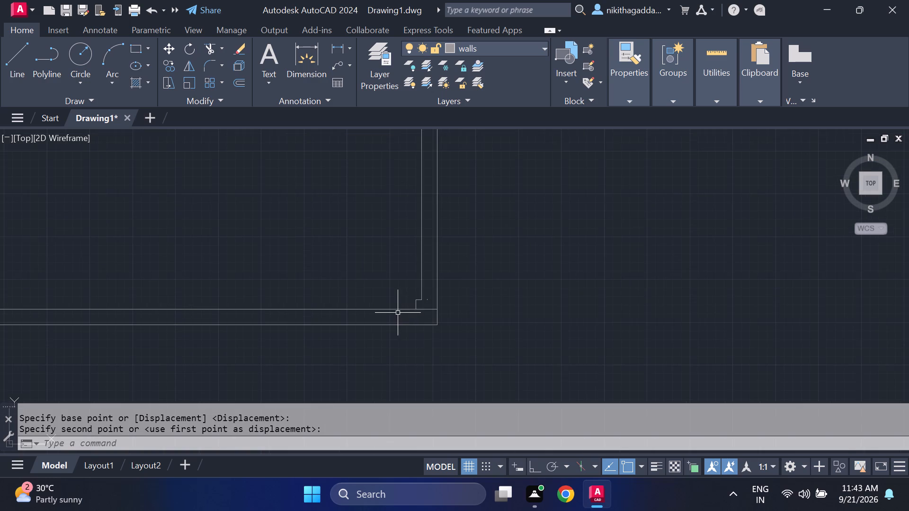
{"action": "scroll", "coordinate": [399, 311], "scroll_direction": "down", "scroll_amount": 3}
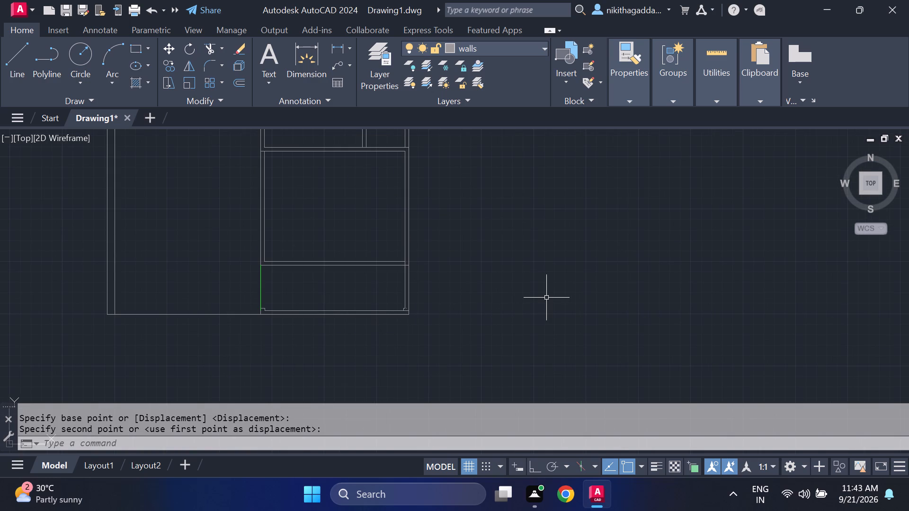
Erase the stray short horizontal line left inside the east wall thickness near the southeast corner.
{"action": "scroll", "coordinate": [407, 285], "scroll_direction": "up", "scroll_amount": 3}
{"action": "middle_click_drag", "start_coordinate": [398, 364], "coordinate": [376, 286]}
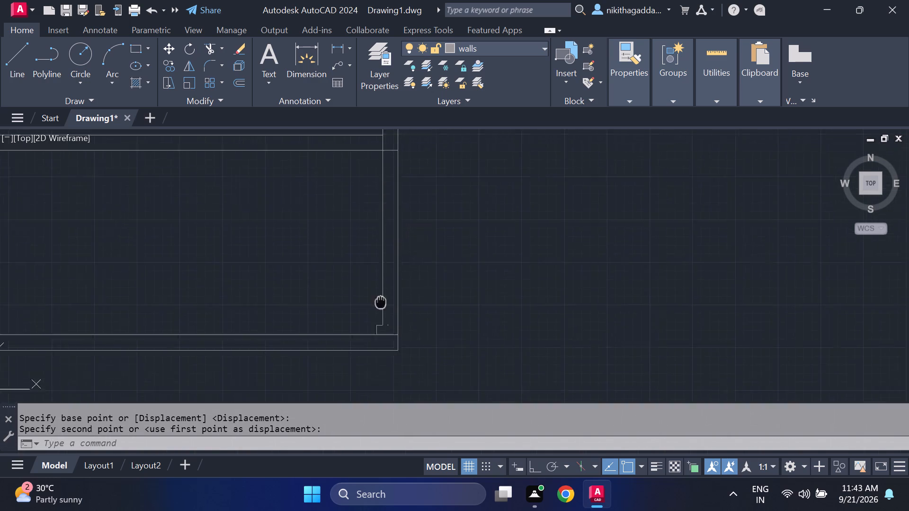
{"action": "middle_click_drag", "start_coordinate": [376, 286], "coordinate": [373, 273]}
{"action": "scroll", "coordinate": [379, 292], "scroll_direction": "up", "scroll_amount": 1}
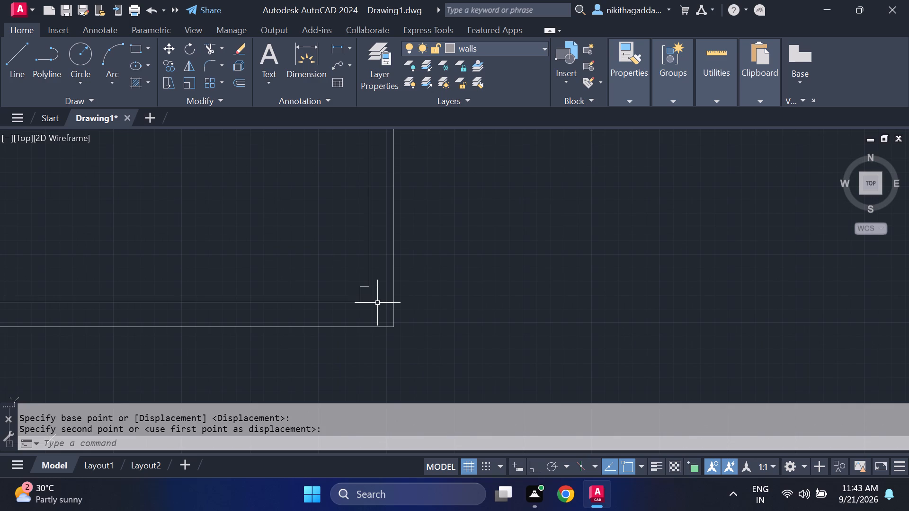
{"action": "scroll", "coordinate": [382, 296], "scroll_direction": "up", "scroll_amount": 4}
{"action": "left_click", "coordinate": [370, 242]}
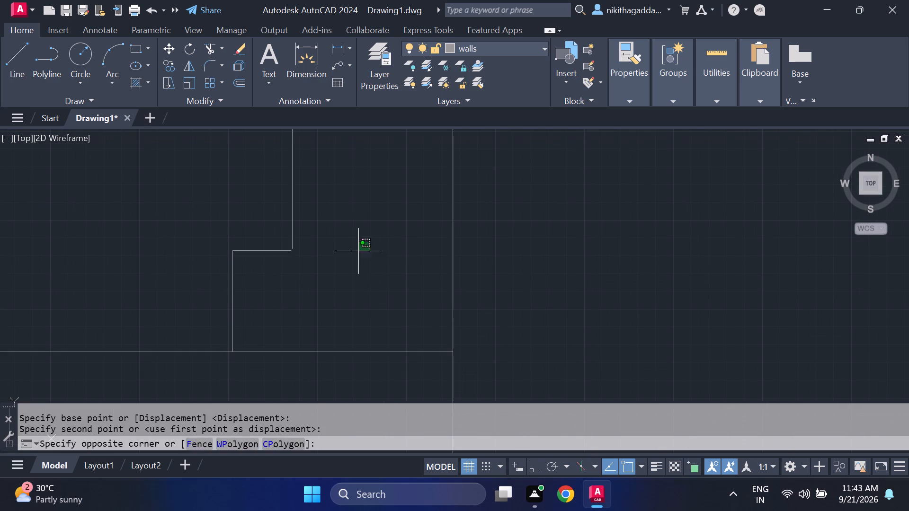
{"action": "left_click", "coordinate": [345, 263]}
{"action": "key", "text": "Delete"}
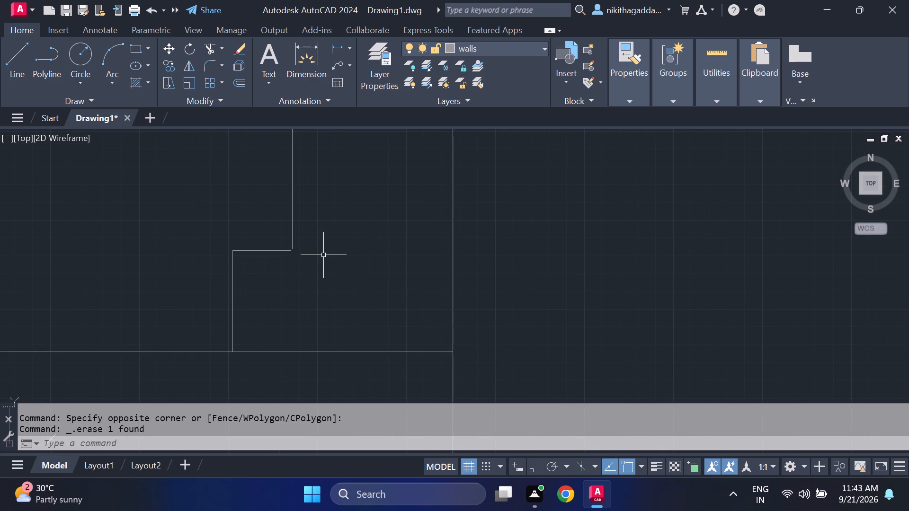
Erase the short horizontal top line of the southeast corner step, keeping its vertical line.
{"action": "scroll", "coordinate": [322, 269], "scroll_direction": "down", "scroll_amount": 5}
{"action": "scroll", "coordinate": [312, 285], "scroll_direction": "up", "scroll_amount": 2}
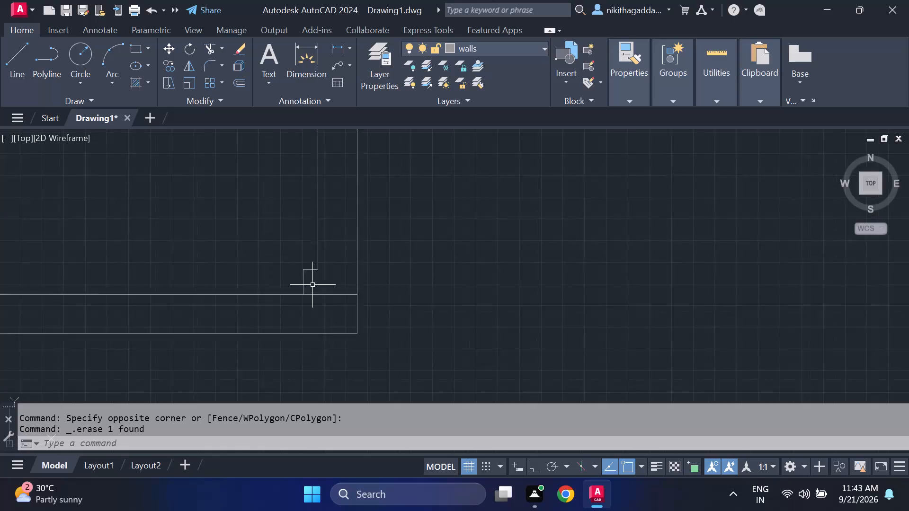
{"action": "scroll", "coordinate": [312, 285], "scroll_direction": "up", "scroll_amount": 4}
{"action": "left_click_drag", "start_coordinate": [336, 196], "coordinate": [329, 200]}
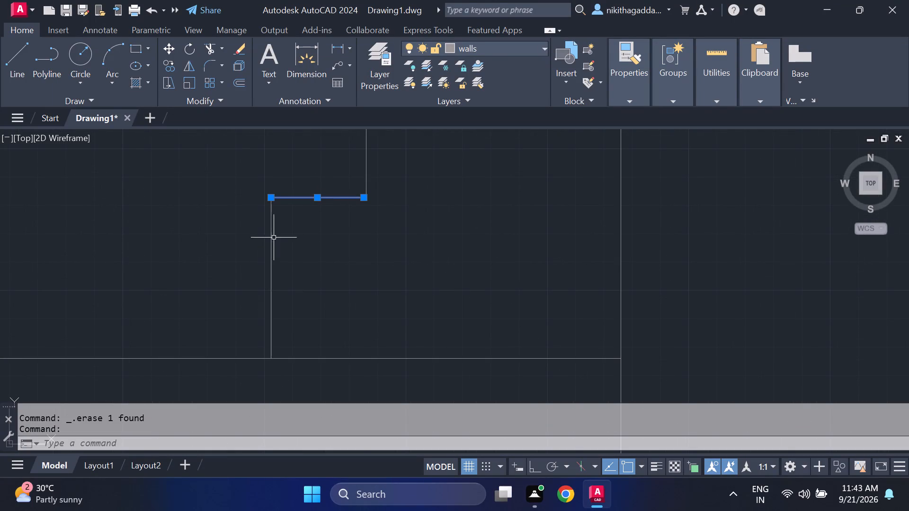
{"action": "key", "text": "Delete"}
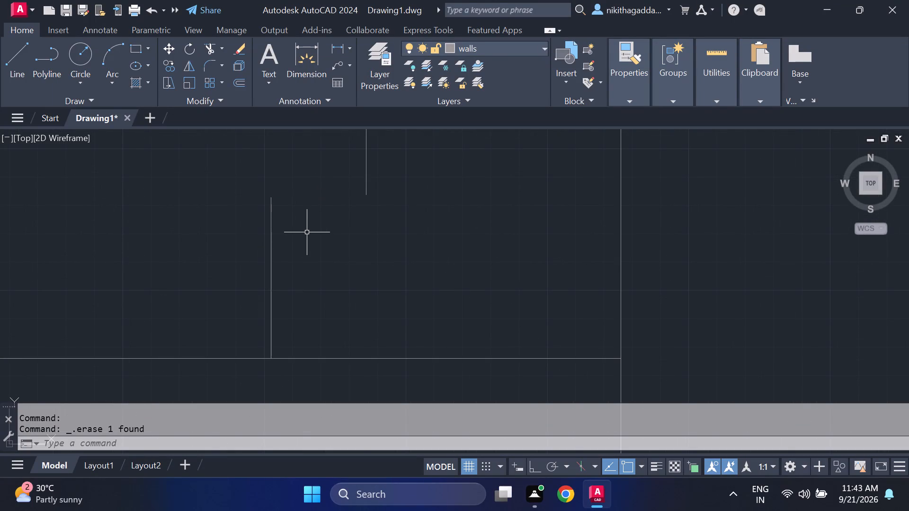
{"action": "left_click", "coordinate": [305, 232]}
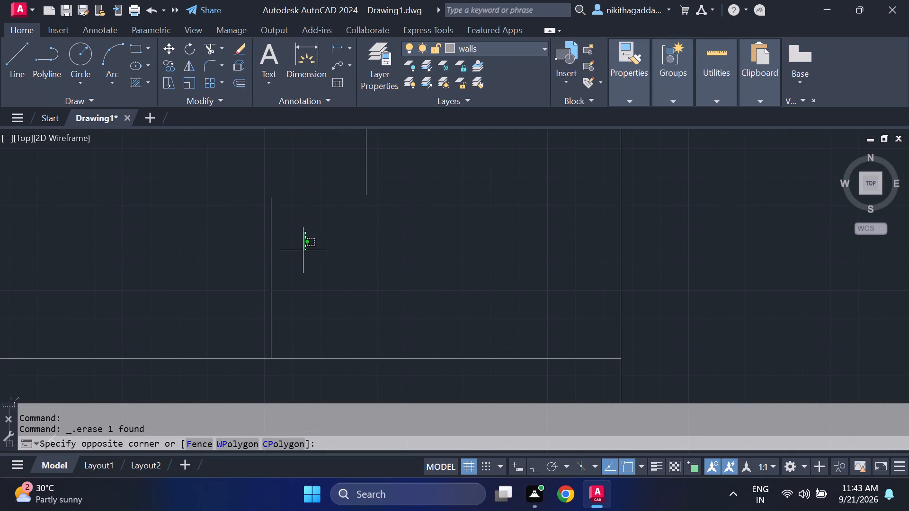
{"action": "left_click", "coordinate": [305, 247]}
Draw a stepped line from the midpoint of the corner's vertical line, about 0.7" east, up, east, and up to the east wall inner line's end.
{"action": "key", "text": "l"}
{"action": "key", "text": "Return"}
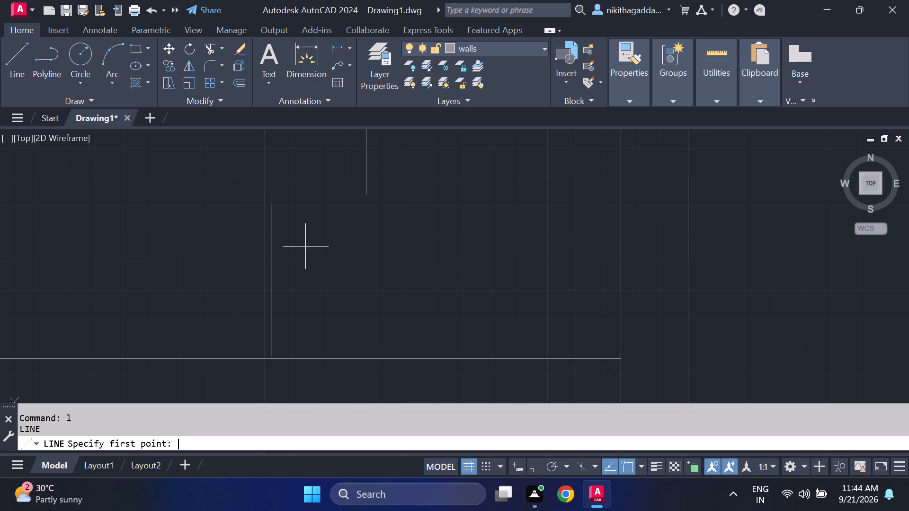
{"action": "left_click", "coordinate": [271, 281]}
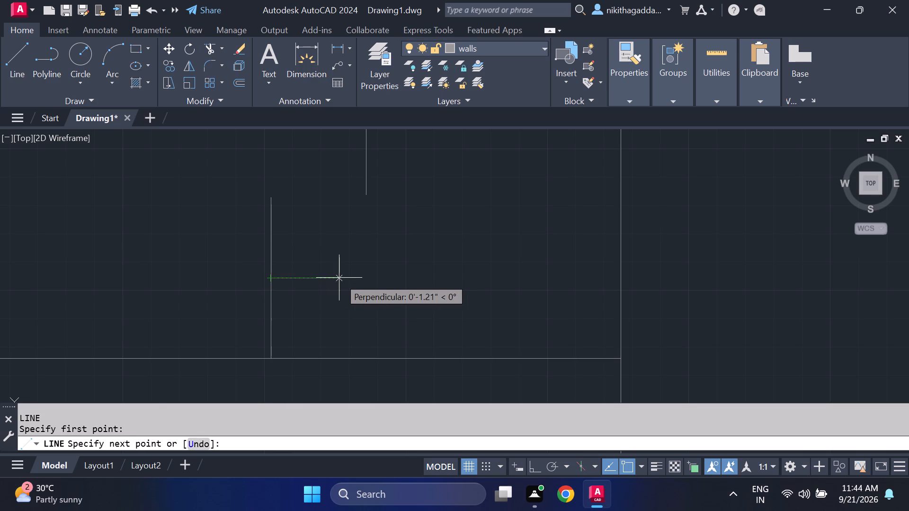
{"action": "left_click", "coordinate": [310, 273]}
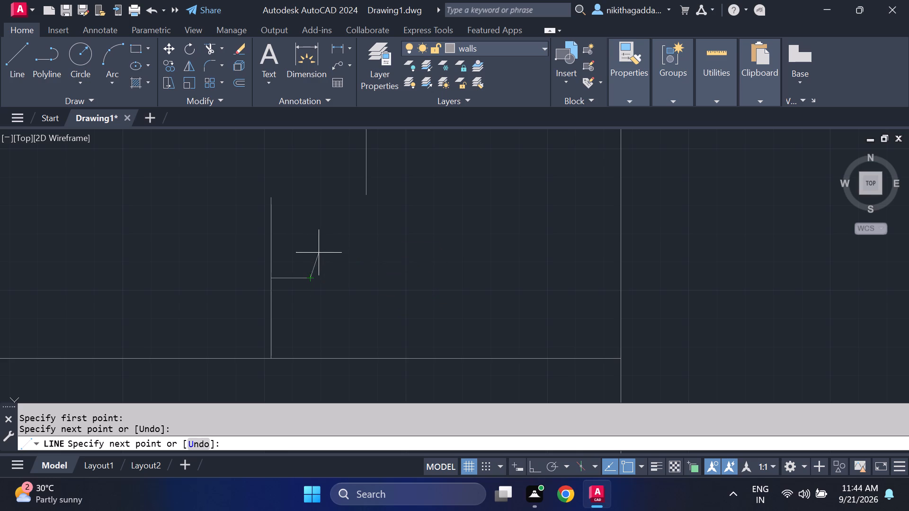
{"action": "left_click", "coordinate": [314, 243]}
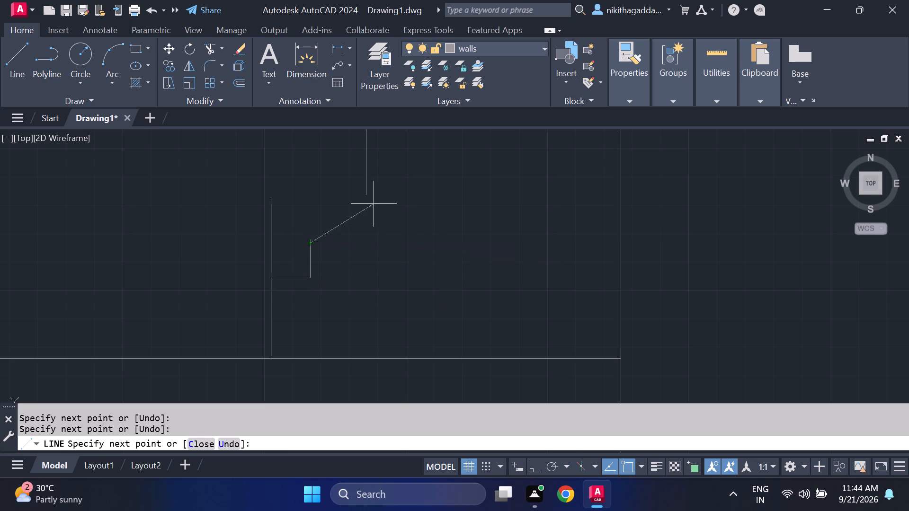
{"action": "left_click", "coordinate": [367, 242]}
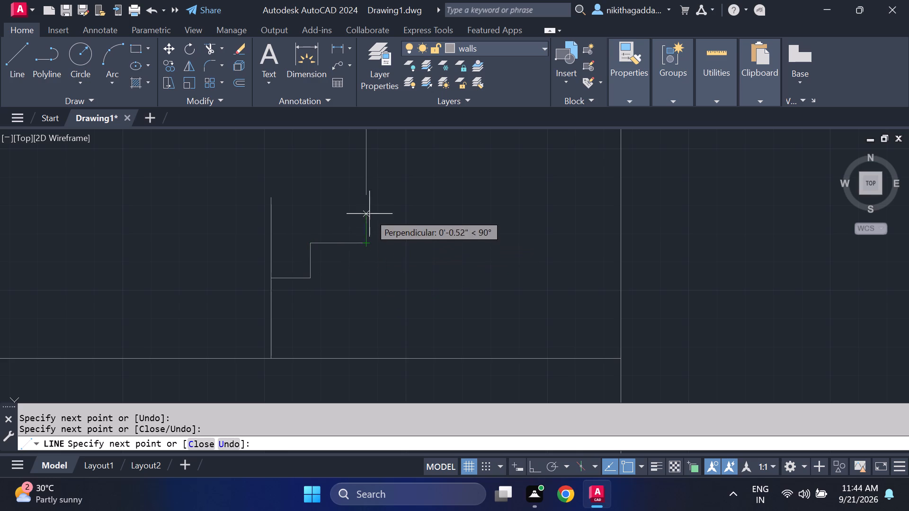
{"action": "left_click", "coordinate": [365, 196]}
{"action": "key", "text": "Escape"}
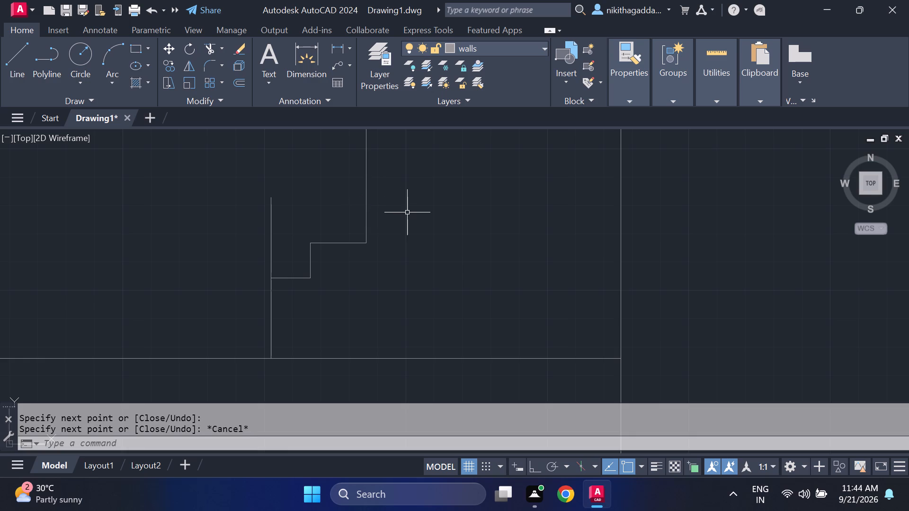
Trim the corner's short vertical line above its junction with the new stepped line.
{"action": "type", "text": "tr"}
{"action": "key", "text": "Return"}
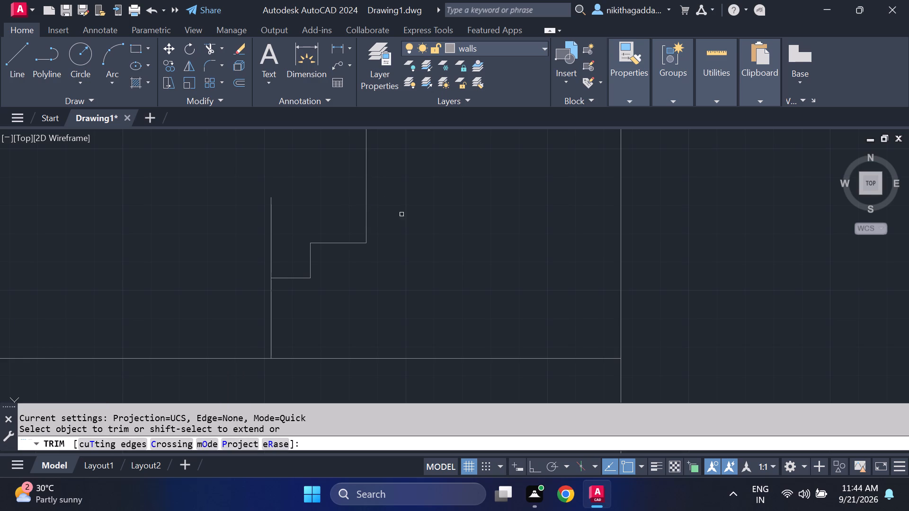
{"action": "left_click_drag", "start_coordinate": [287, 238], "coordinate": [241, 276]}
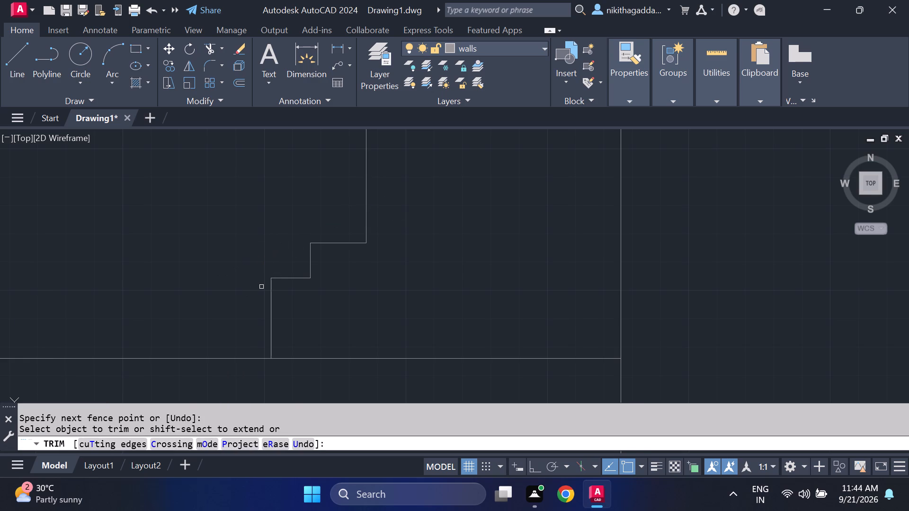
Trim away the south boundary line between the west wall's inner line and the southern room's west wall.
{"action": "scroll", "coordinate": [261, 287], "scroll_direction": "down", "scroll_amount": 7}
{"action": "middle_click_drag", "start_coordinate": [330, 285], "coordinate": [444, 271]}
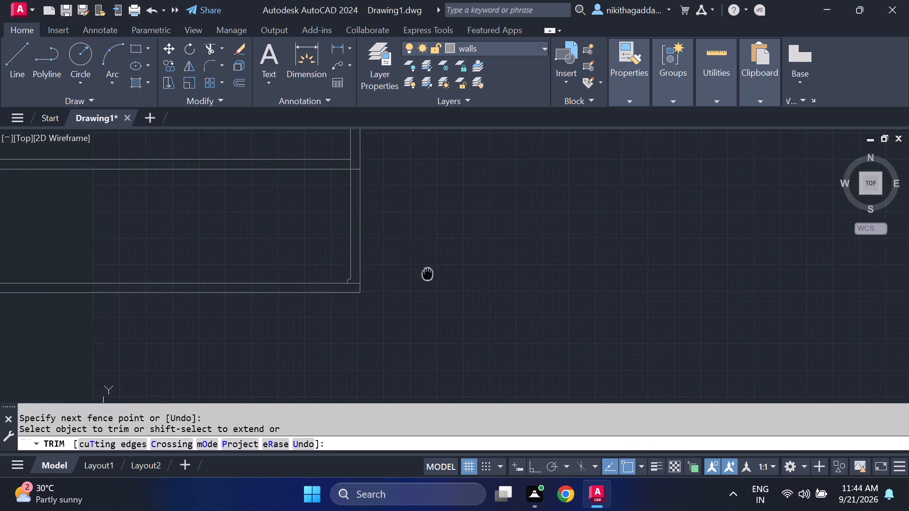
{"action": "middle_click_drag", "start_coordinate": [444, 271], "coordinate": [687, 275]}
{"action": "scroll", "coordinate": [465, 334], "scroll_direction": "down", "scroll_amount": 1}
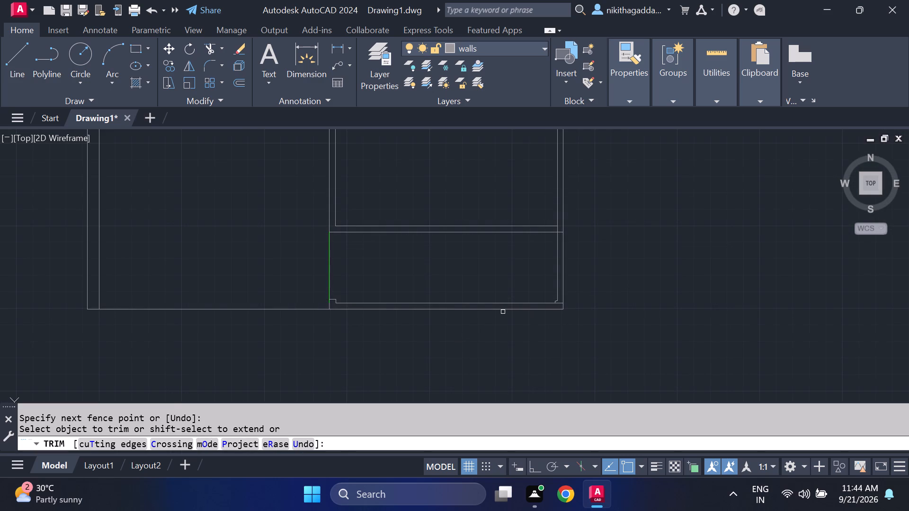
{"action": "scroll", "coordinate": [567, 291], "scroll_direction": "up", "scroll_amount": 2}
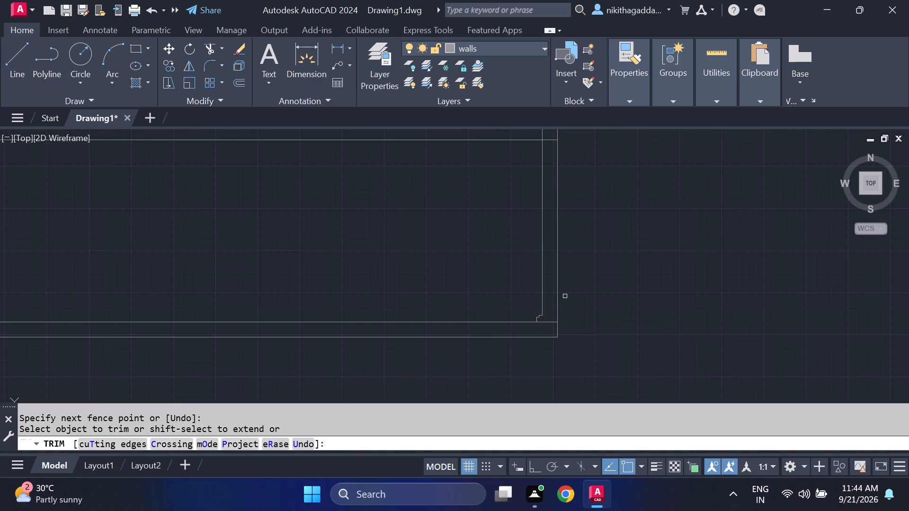
{"action": "scroll", "coordinate": [548, 321], "scroll_direction": "up", "scroll_amount": 4}
{"action": "scroll", "coordinate": [504, 309], "scroll_direction": "up", "scroll_amount": 2}
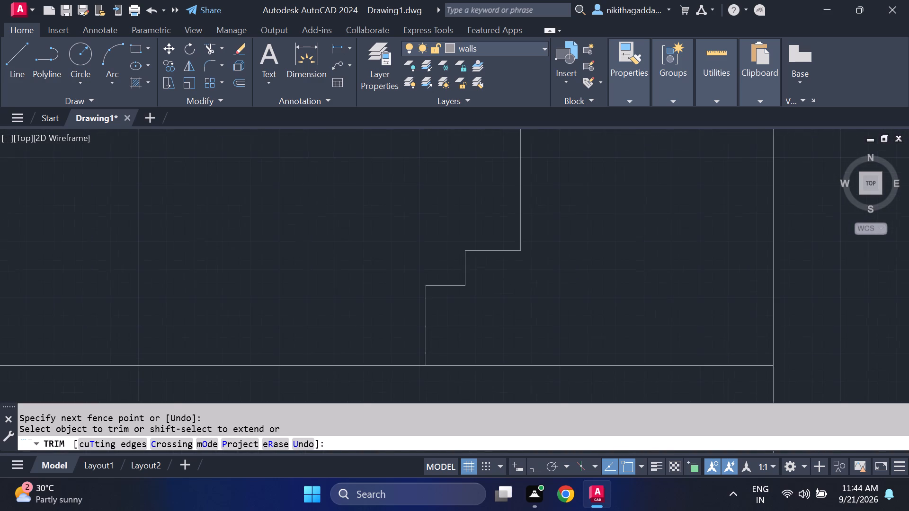
{"action": "scroll", "coordinate": [504, 309], "scroll_direction": "down", "scroll_amount": 4}
{"action": "scroll", "coordinate": [527, 309], "scroll_direction": "up", "scroll_amount": 1}
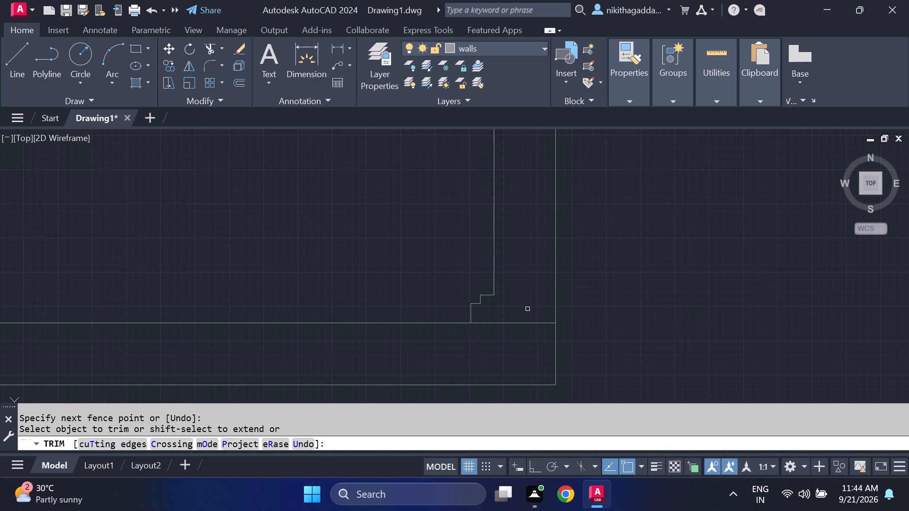
{"action": "scroll", "coordinate": [507, 309], "scroll_direction": "down", "scroll_amount": 4}
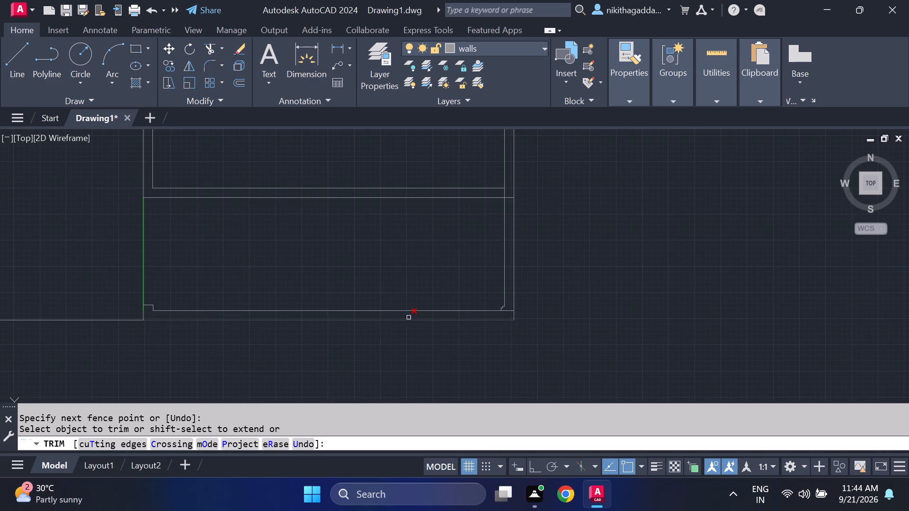
{"action": "scroll", "coordinate": [381, 311], "scroll_direction": "down", "scroll_amount": 3}
{"action": "middle_click_drag", "start_coordinate": [294, 336], "coordinate": [390, 361]}
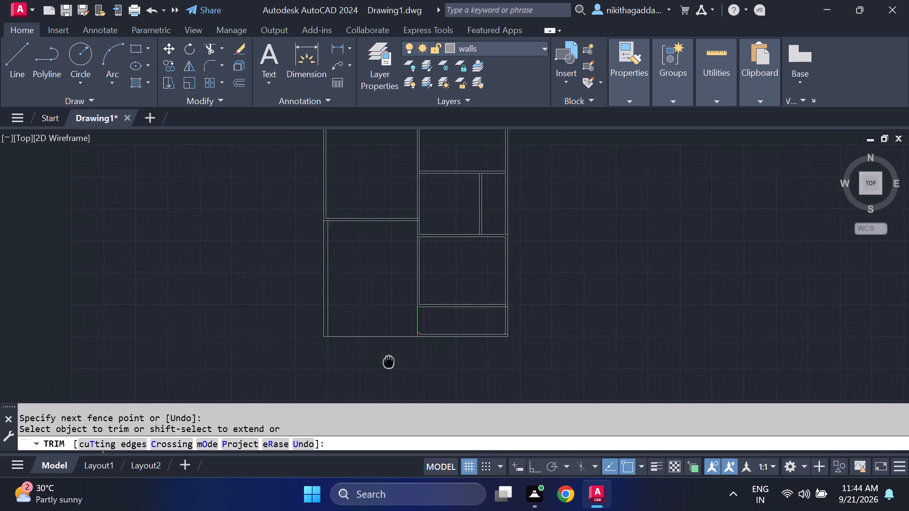
{"action": "middle_click_drag", "start_coordinate": [390, 361], "coordinate": [413, 349]}
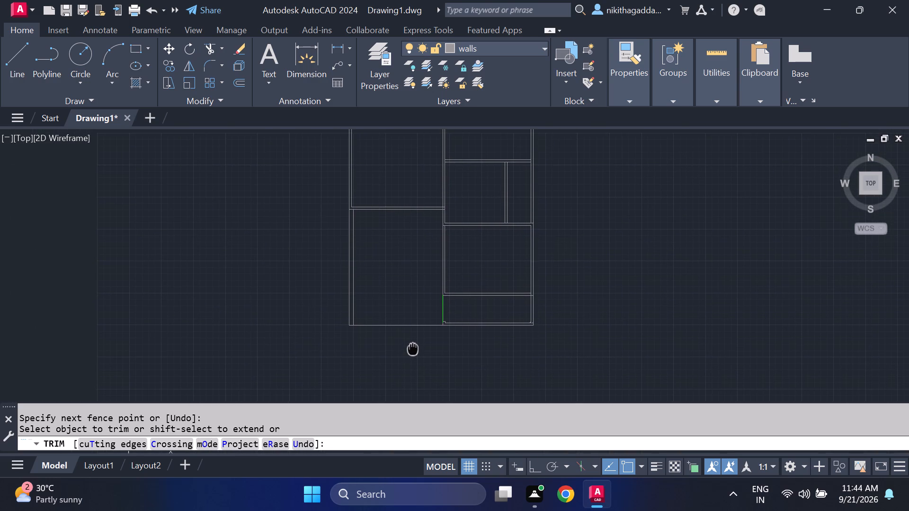
{"action": "middle_click_drag", "start_coordinate": [413, 349], "coordinate": [413, 347]}
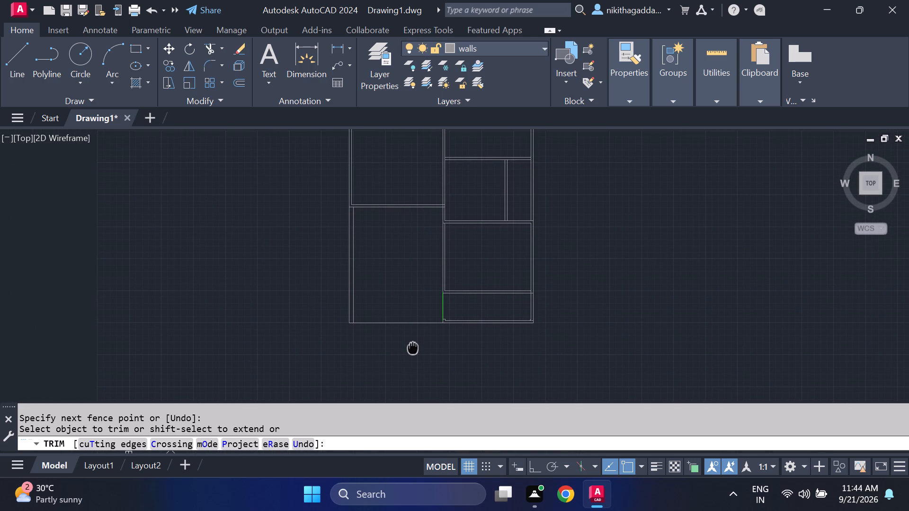
{"action": "middle_click_drag", "start_coordinate": [413, 347], "coordinate": [412, 342]}
{"action": "left_click", "coordinate": [406, 319]}
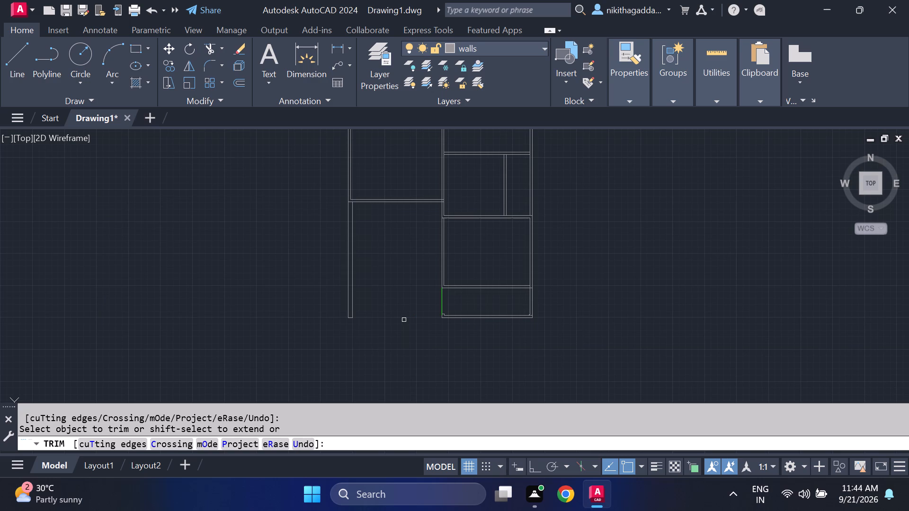
{"action": "scroll", "coordinate": [404, 320], "scroll_direction": "up", "scroll_amount": 1}
{"action": "key", "text": "Escape"}
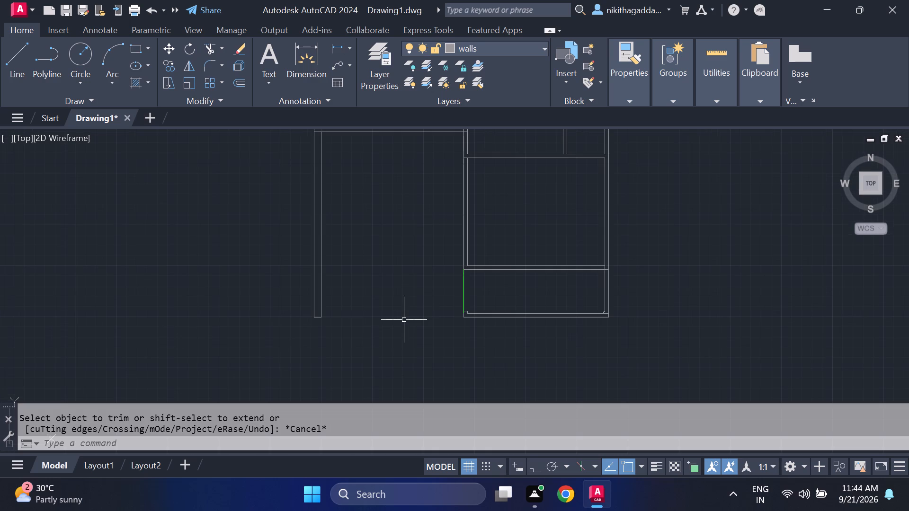
Draw a short line across the west wall, level with the lower line of the wall above the southern strip.
{"action": "key", "text": "l"}
{"action": "key", "text": "Return"}
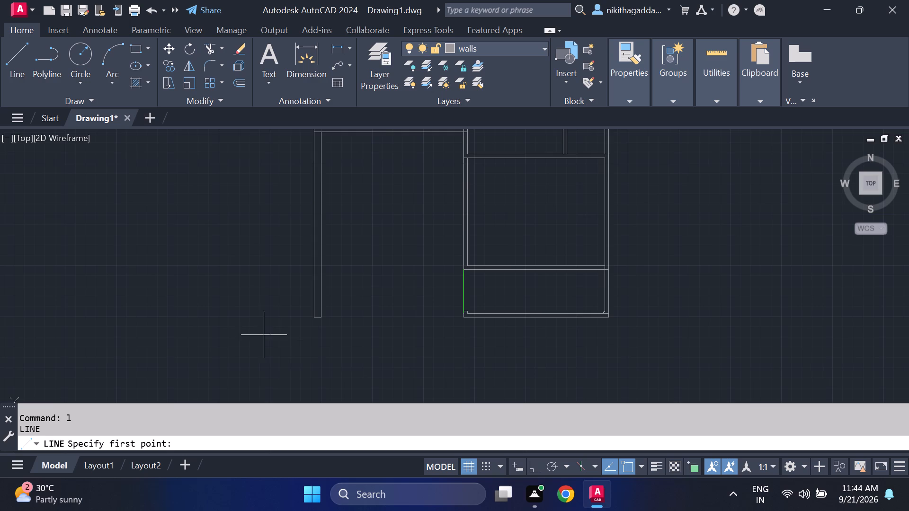
{"action": "scroll", "coordinate": [270, 318], "scroll_direction": "down", "scroll_amount": 1}
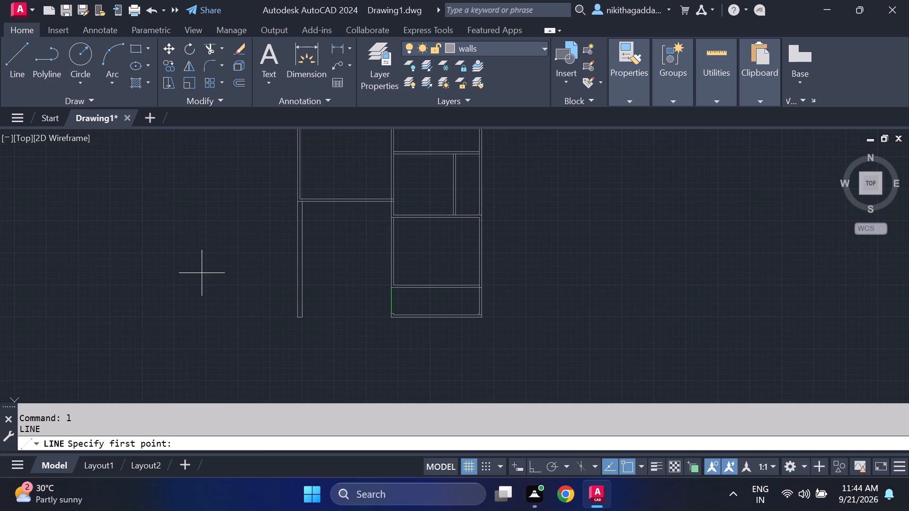
{"action": "scroll", "coordinate": [250, 258], "scroll_direction": "up", "scroll_amount": 1}
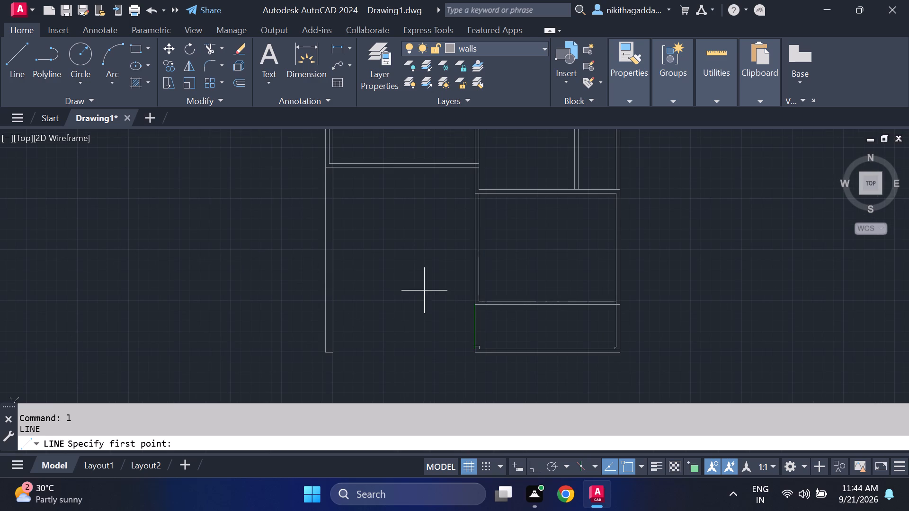
{"action": "left_click", "coordinate": [326, 306]}
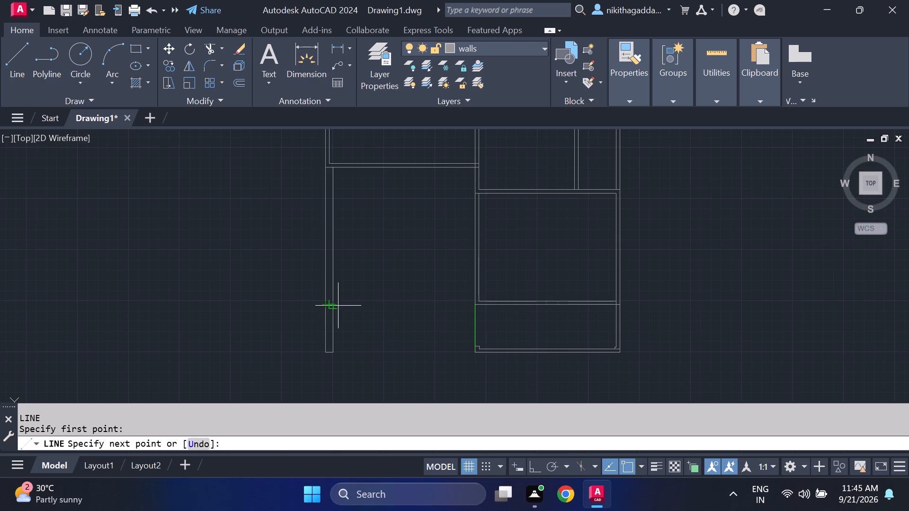
{"action": "left_click", "coordinate": [334, 304]}
{"action": "key", "text": "Escape"}
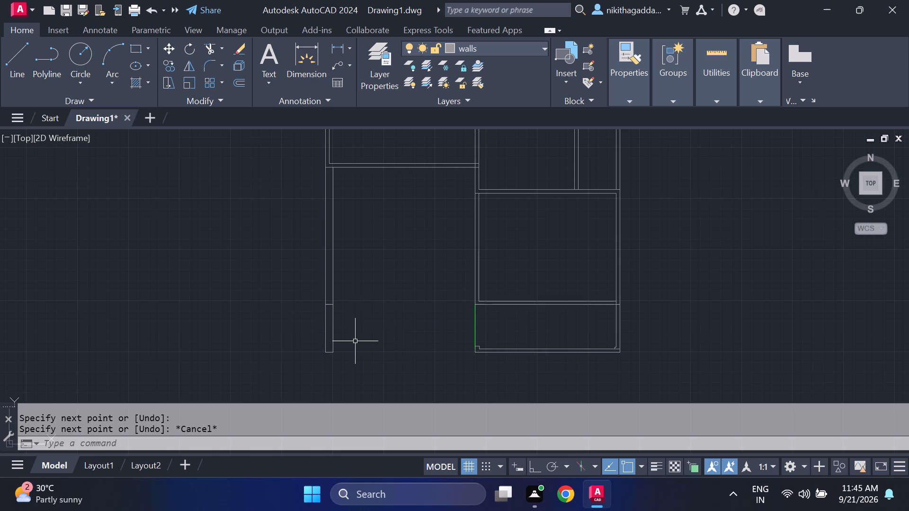
Trim away the west wall's two lines and end cap below the new short crossing line.
{"action": "type", "text": "tr"}
{"action": "key", "text": "Return"}
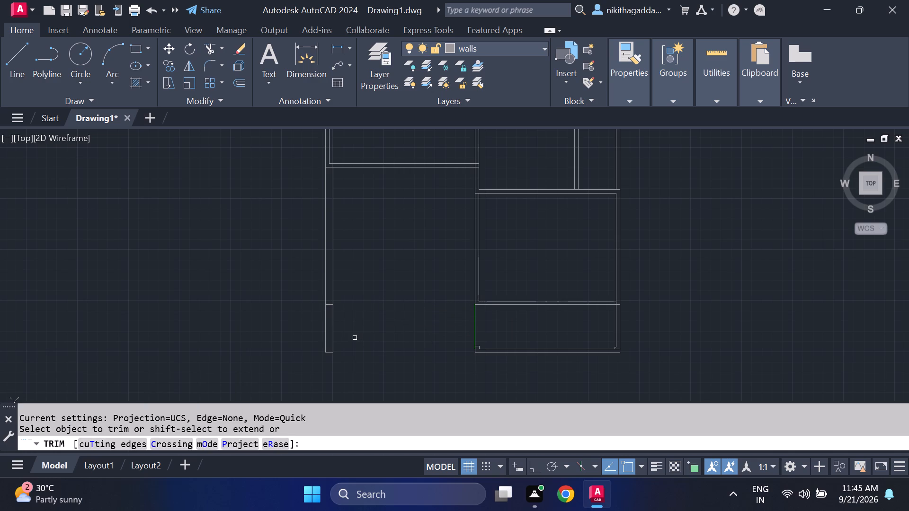
{"action": "left_click_drag", "start_coordinate": [355, 338], "coordinate": [258, 357]}
{"action": "left_click", "coordinate": [326, 353]}
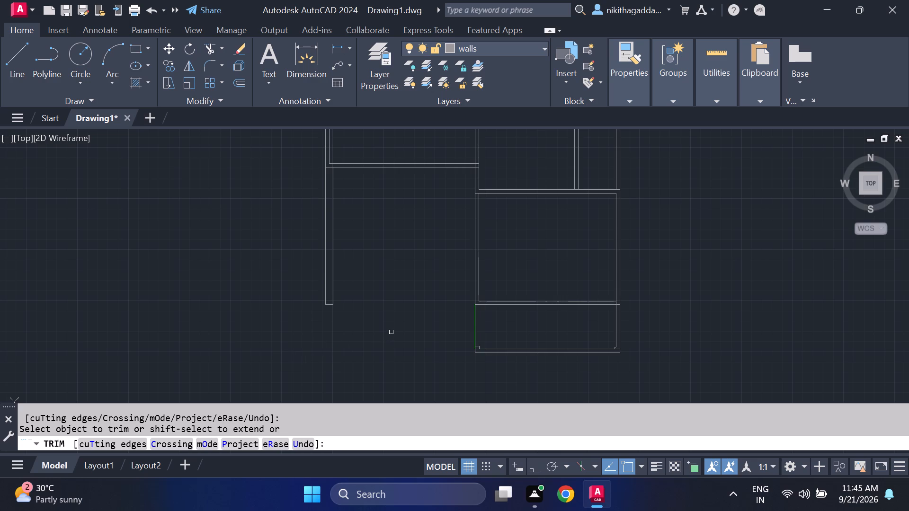
{"action": "key", "text": "Escape"}
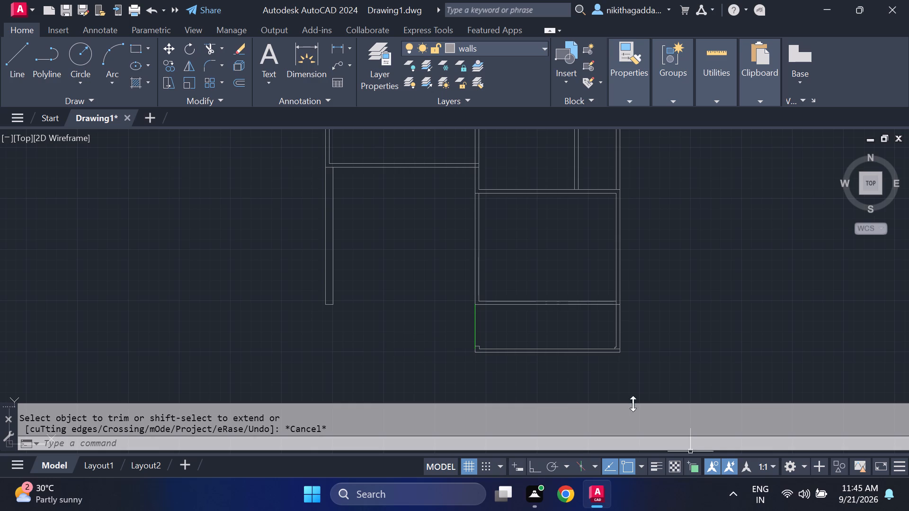
Set the current drawing colour to index colour 150.
{"action": "left_click", "coordinate": [570, 343]}
{"action": "left_click", "coordinate": [550, 358]}
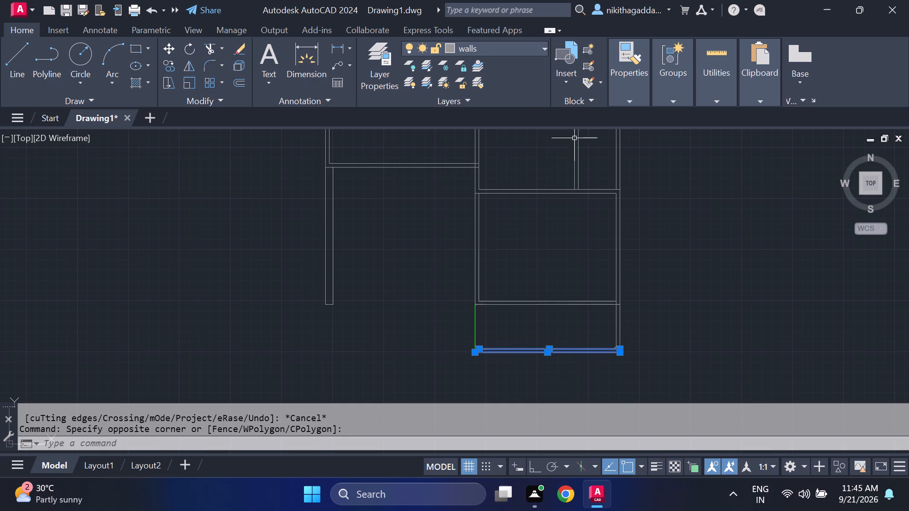
{"action": "type", "text": "color"}
{"action": "key", "text": "Return"}
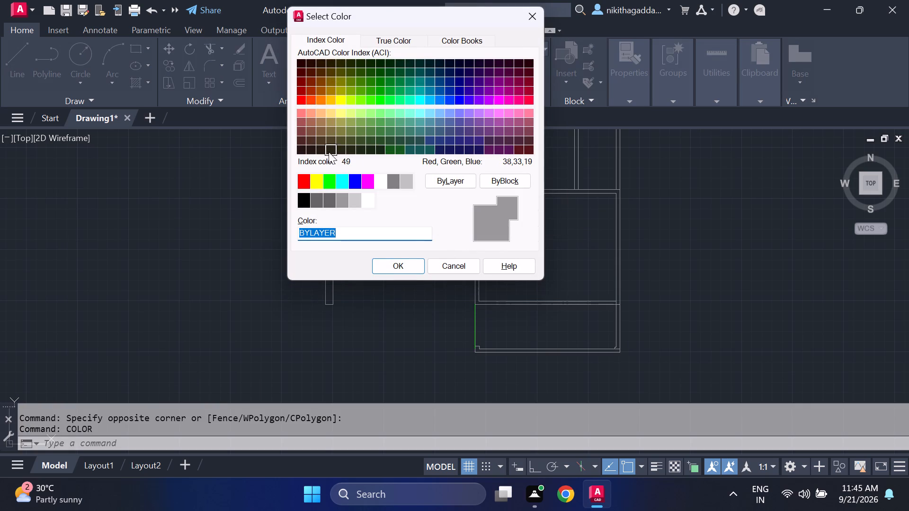
{"action": "left_click", "coordinate": [442, 102]}
{"action": "left_click", "coordinate": [389, 266]}
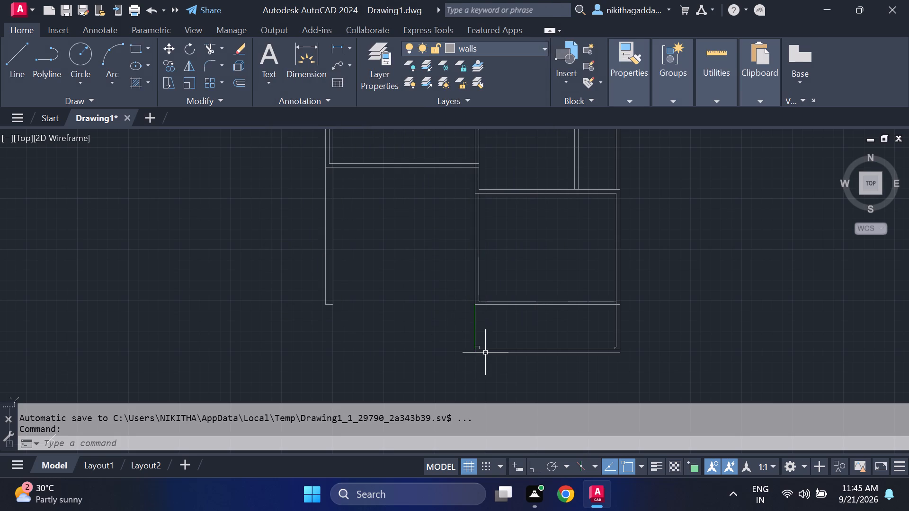
Trace the southern strip's inner outline in blue, from the southwest corner step along the south line to the southeast corner step.
{"action": "key", "text": "l"}
{"action": "key", "text": "Return"}
{"action": "scroll", "coordinate": [485, 373], "scroll_direction": "up", "scroll_amount": 2}
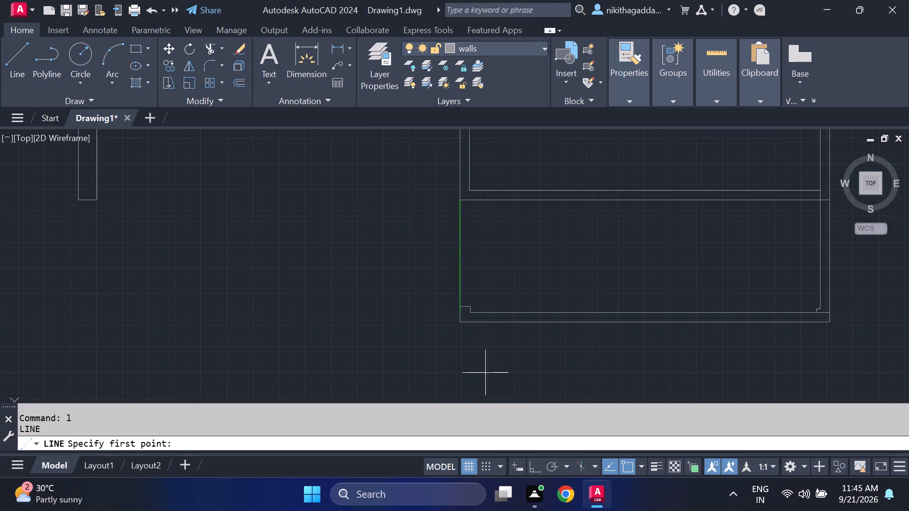
{"action": "scroll", "coordinate": [461, 308], "scroll_direction": "up", "scroll_amount": 3}
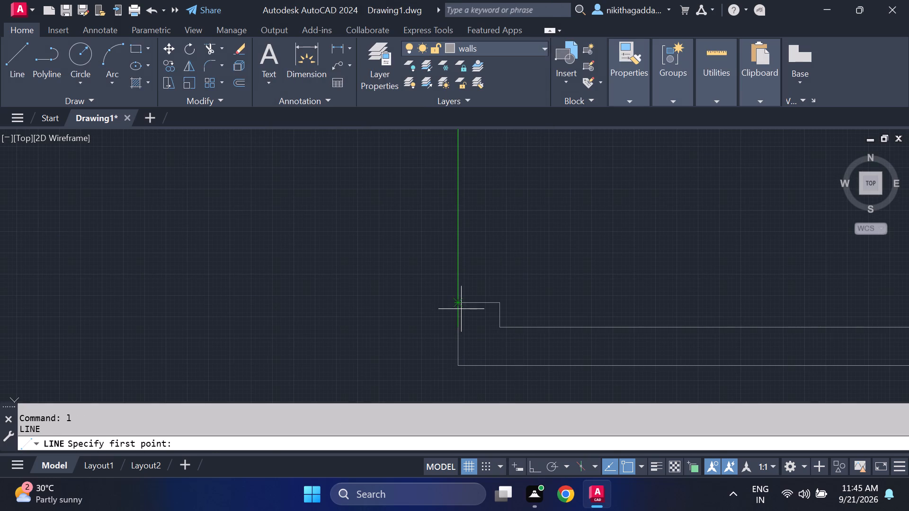
{"action": "left_click", "coordinate": [461, 305]}
{"action": "left_click", "coordinate": [499, 302]}
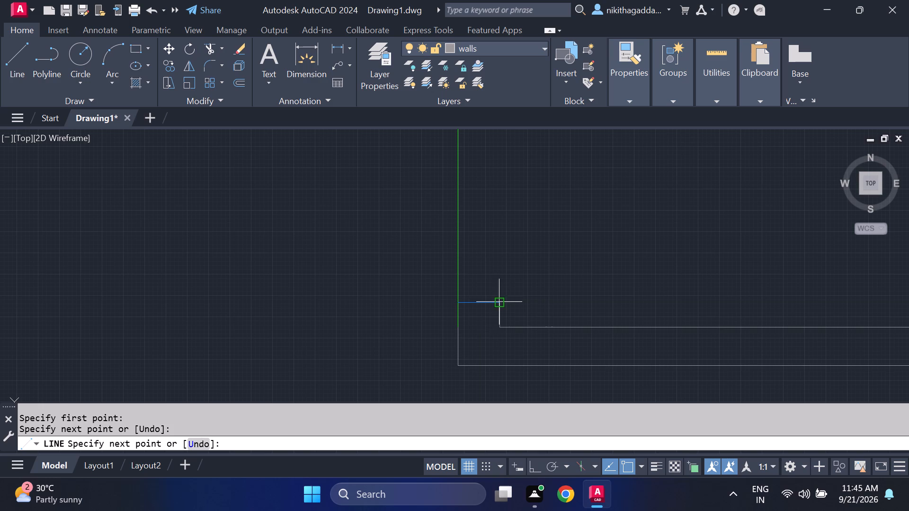
{"action": "left_click", "coordinate": [500, 327]}
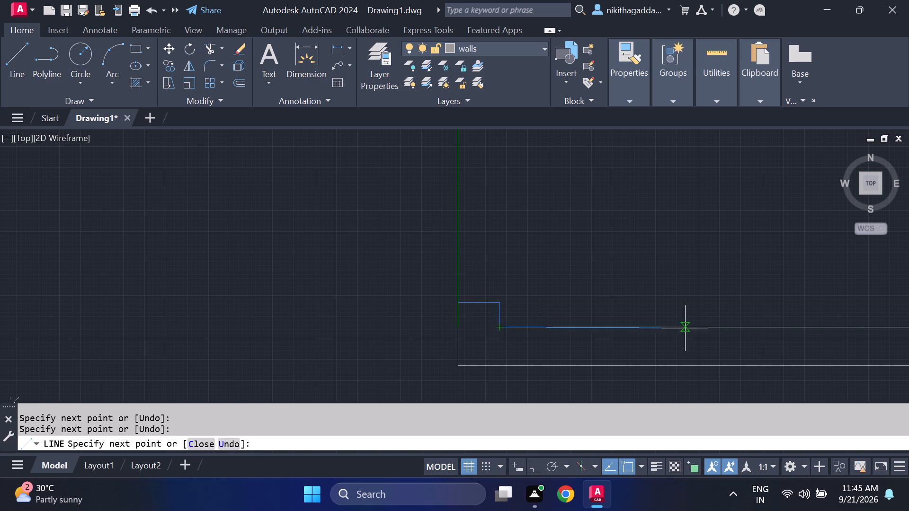
{"action": "scroll", "coordinate": [775, 328], "scroll_direction": "down", "scroll_amount": 4}
{"action": "middle_click_drag", "start_coordinate": [775, 328], "coordinate": [38, 327]}
{"action": "scroll", "coordinate": [206, 335], "scroll_direction": "up", "scroll_amount": 3}
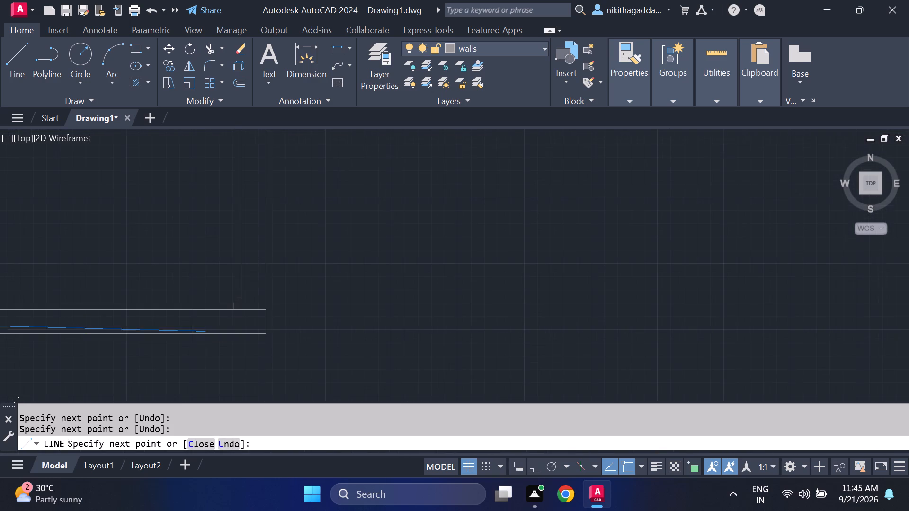
{"action": "left_click", "coordinate": [232, 307]}
Continue the blue outline over the southeast corner steps and up the east wall's inner line to the wall above the strip.
{"action": "scroll", "coordinate": [232, 306], "scroll_direction": "up", "scroll_amount": 3}
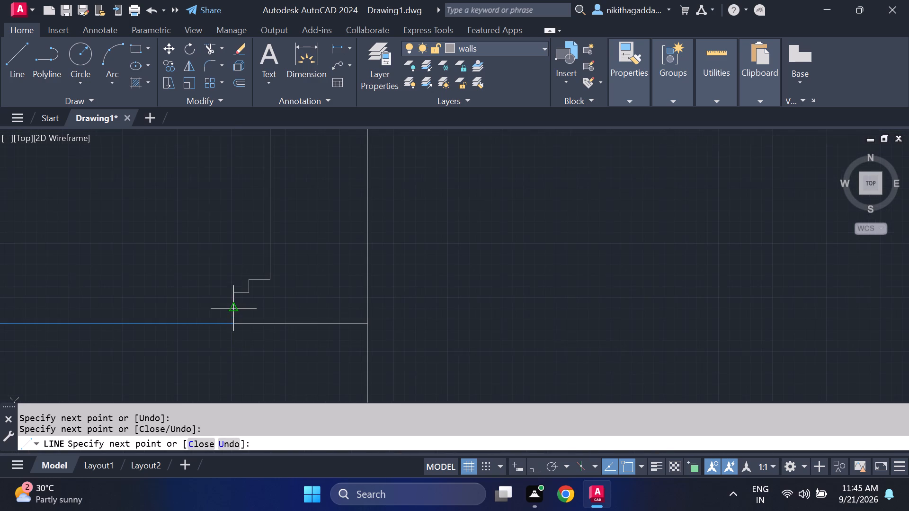
{"action": "left_click", "coordinate": [235, 297]}
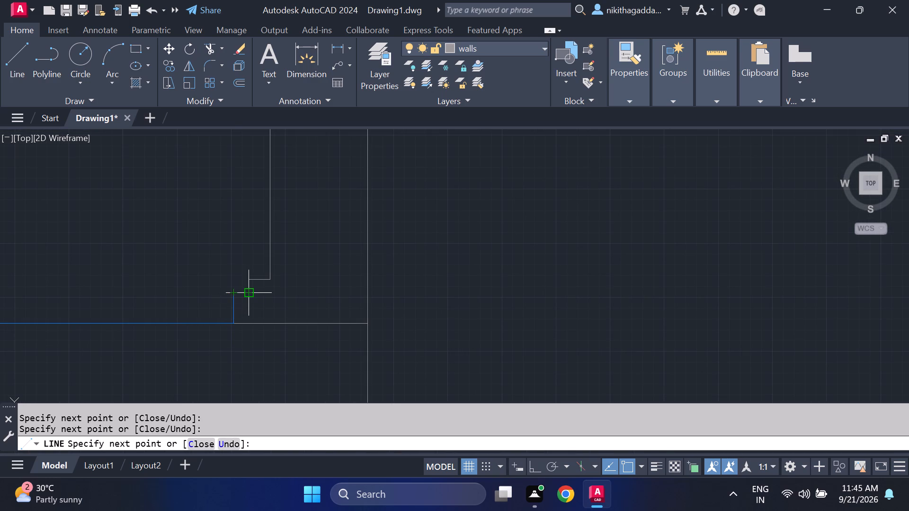
{"action": "left_click", "coordinate": [248, 297]}
{"action": "left_click", "coordinate": [248, 280]}
{"action": "left_click", "coordinate": [268, 278]}
{"action": "scroll", "coordinate": [271, 198], "scroll_direction": "down", "scroll_amount": 3}
{"action": "middle_click_drag", "start_coordinate": [269, 197], "coordinate": [289, 383]}
{"action": "scroll", "coordinate": [272, 185], "scroll_direction": "down", "scroll_amount": 1}
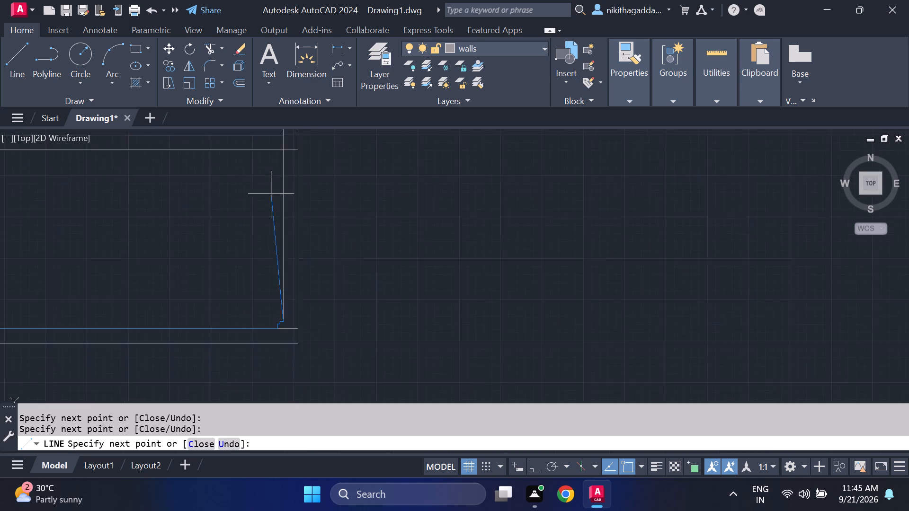
{"action": "scroll", "coordinate": [271, 195], "scroll_direction": "down", "scroll_amount": 2}
{"action": "scroll", "coordinate": [273, 178], "scroll_direction": "up", "scroll_amount": 2}
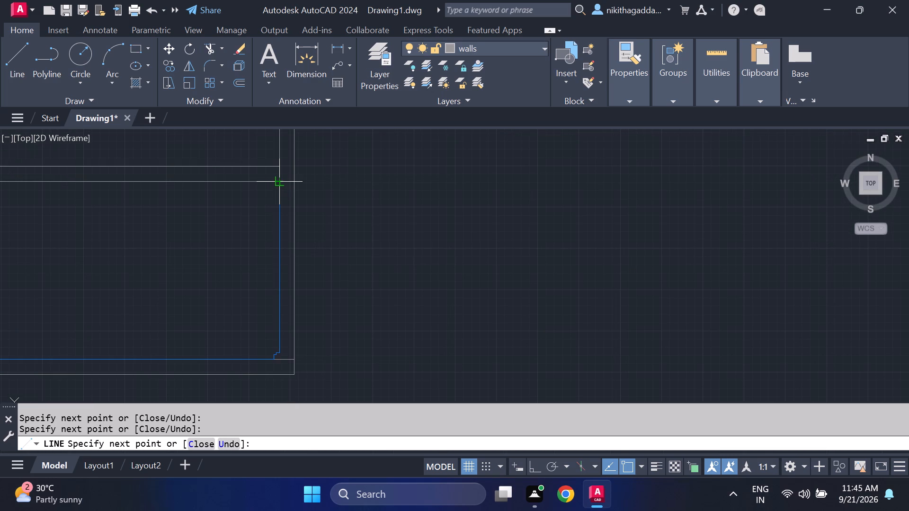
{"action": "left_click", "coordinate": [279, 185]}
{"action": "key", "text": "Escape"}
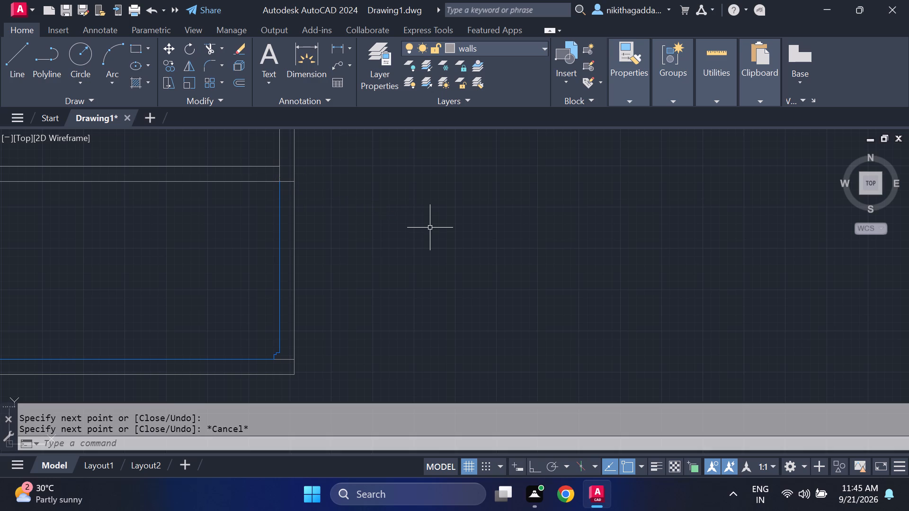
Trace the strip's outer outline in blue down the east wall, west along the south boundary, and up to the southwest step.
{"action": "key", "text": "l"}
{"action": "key", "text": "Return"}
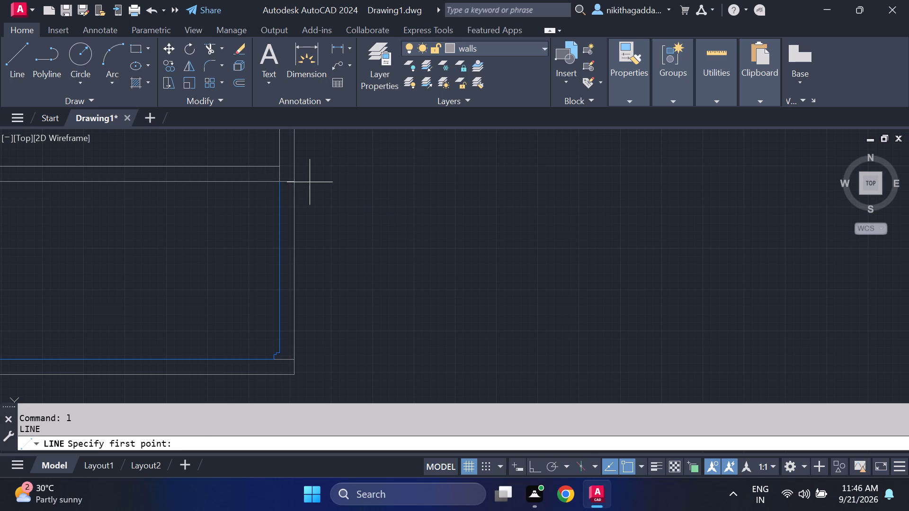
{"action": "left_click", "coordinate": [297, 184]}
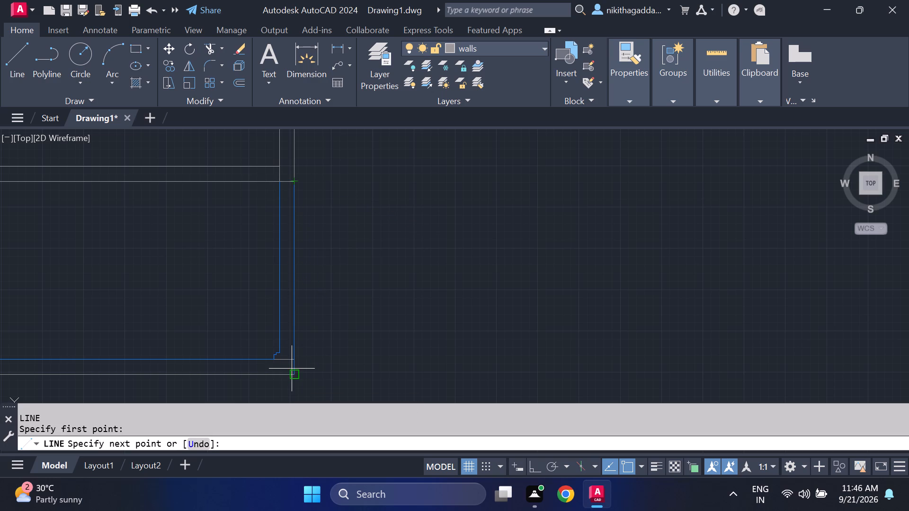
{"action": "middle_click_drag", "start_coordinate": [296, 372], "coordinate": [296, 370]}
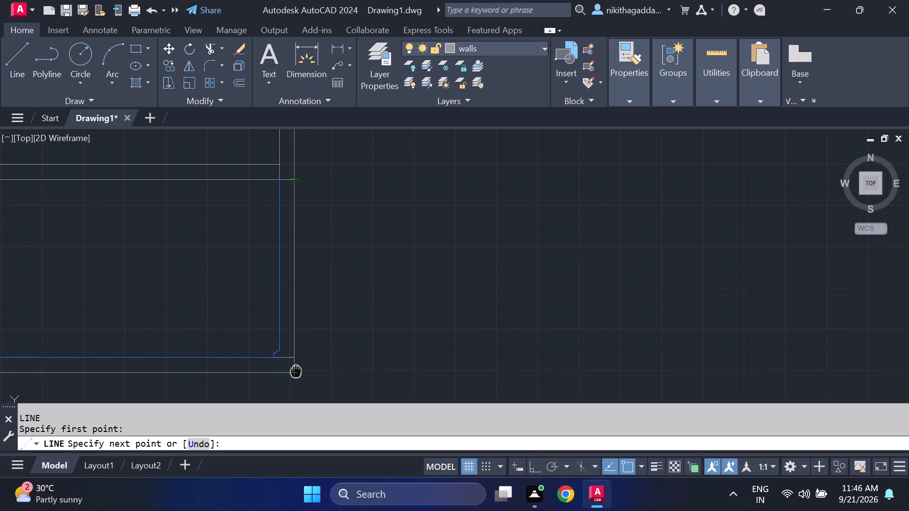
{"action": "middle_click_drag", "start_coordinate": [296, 370], "coordinate": [412, 310]}
{"action": "left_click", "coordinate": [409, 310]}
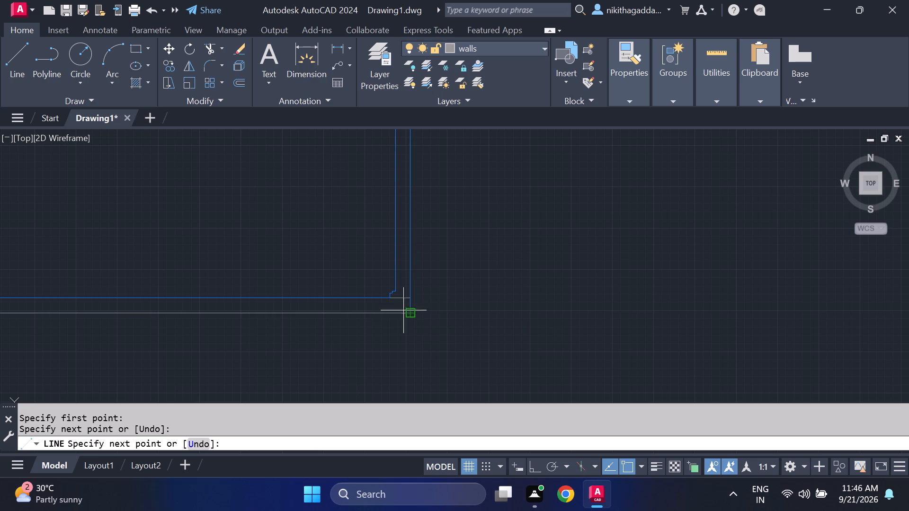
{"action": "middle_click_drag", "start_coordinate": [133, 372], "coordinate": [643, 297]}
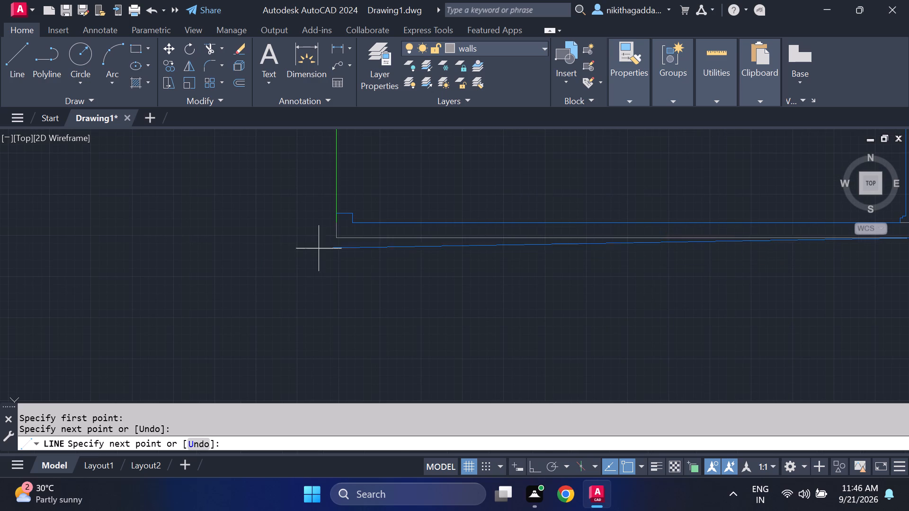
{"action": "left_click", "coordinate": [336, 238]}
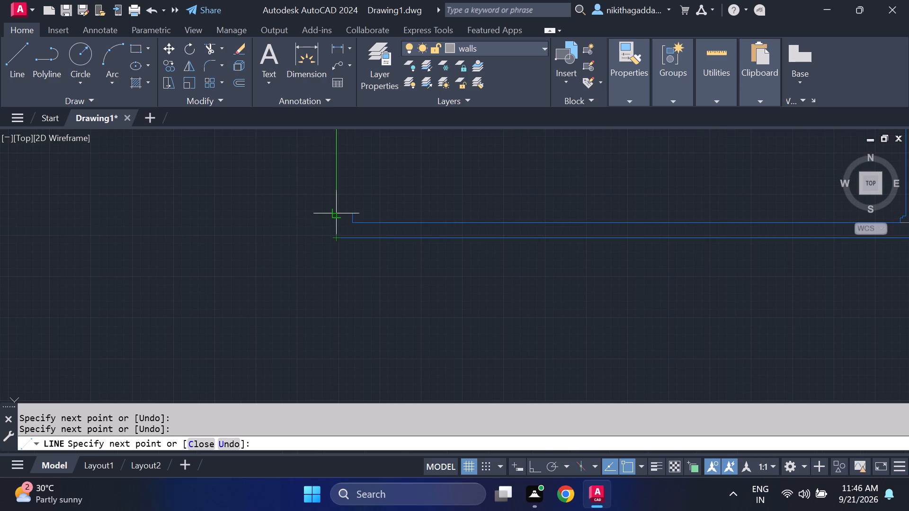
{"action": "left_click", "coordinate": [335, 214]}
{"action": "key", "text": "Escape"}
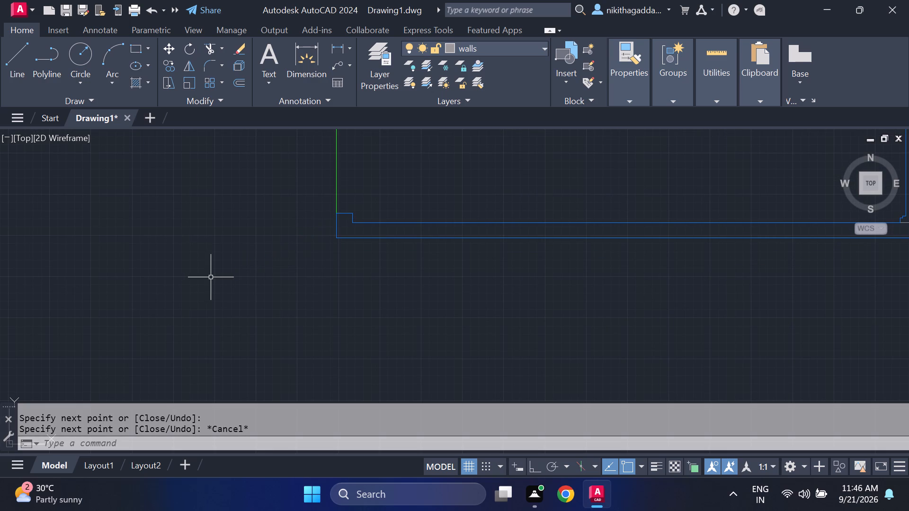
Trim the leftover inner south line between the southeast corner step and the outer east line.
{"action": "scroll", "coordinate": [485, 219], "scroll_direction": "down", "scroll_amount": 3}
{"action": "middle_click_drag", "start_coordinate": [586, 254], "coordinate": [481, 295]}
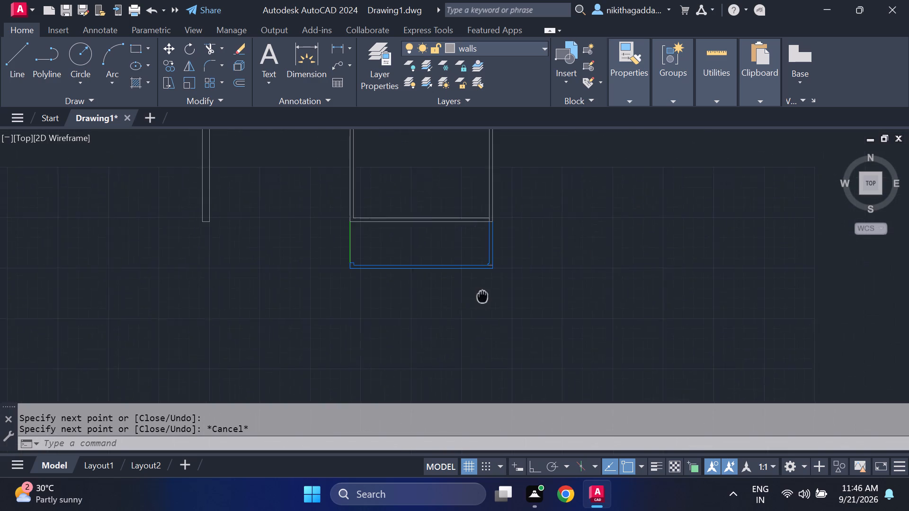
{"action": "middle_click_drag", "start_coordinate": [481, 295], "coordinate": [481, 295]}
{"action": "scroll", "coordinate": [508, 272], "scroll_direction": "up", "scroll_amount": 2}
{"action": "type", "text": "tr"}
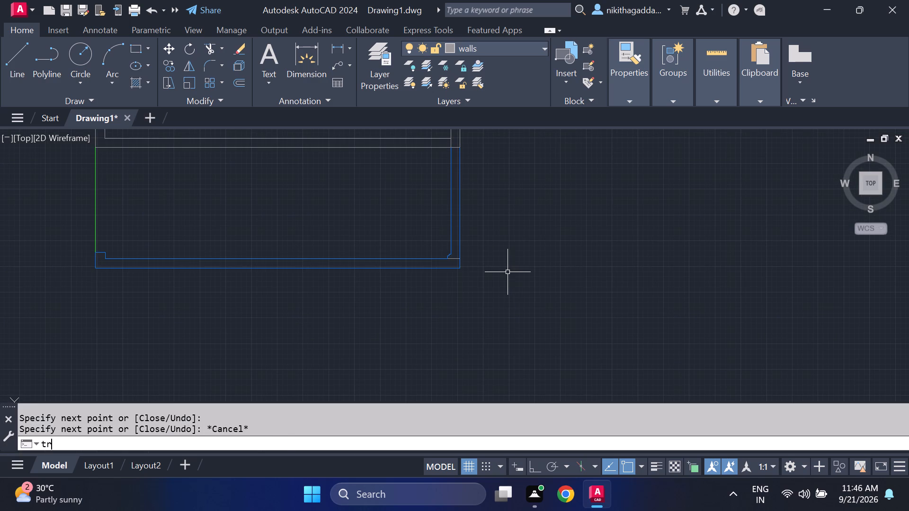
{"action": "key", "text": "Return"}
{"action": "scroll", "coordinate": [458, 259], "scroll_direction": "up", "scroll_amount": 3}
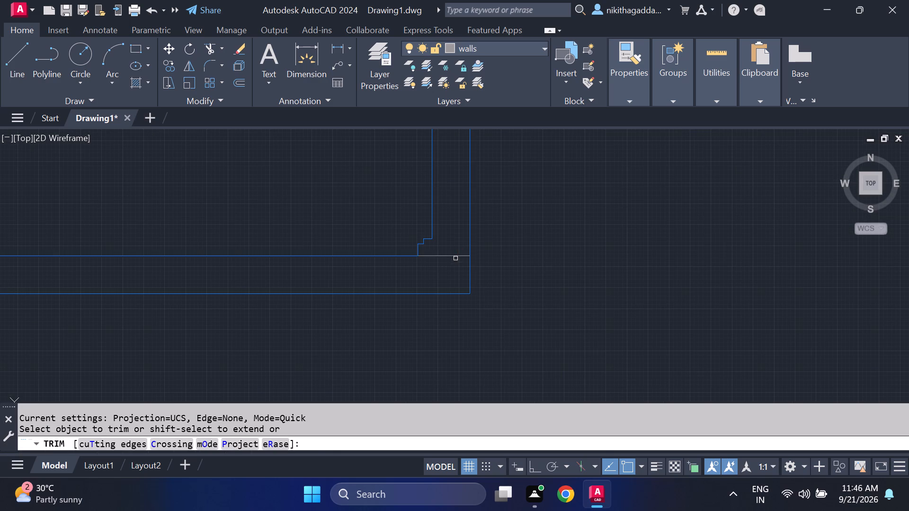
{"action": "left_click", "coordinate": [453, 255]}
{"action": "scroll", "coordinate": [460, 258], "scroll_direction": "down", "scroll_amount": 6}
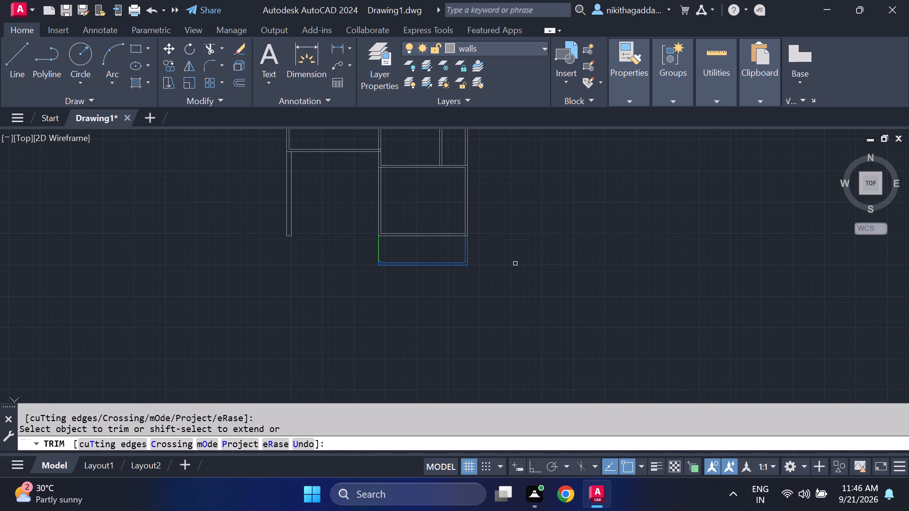
Draw a blue line from the west wall's lower outer corner straight down to the level of the strip's south boundary.
{"action": "key", "text": "Escape"}
{"action": "key", "text": "l"}
{"action": "key", "text": "Return"}
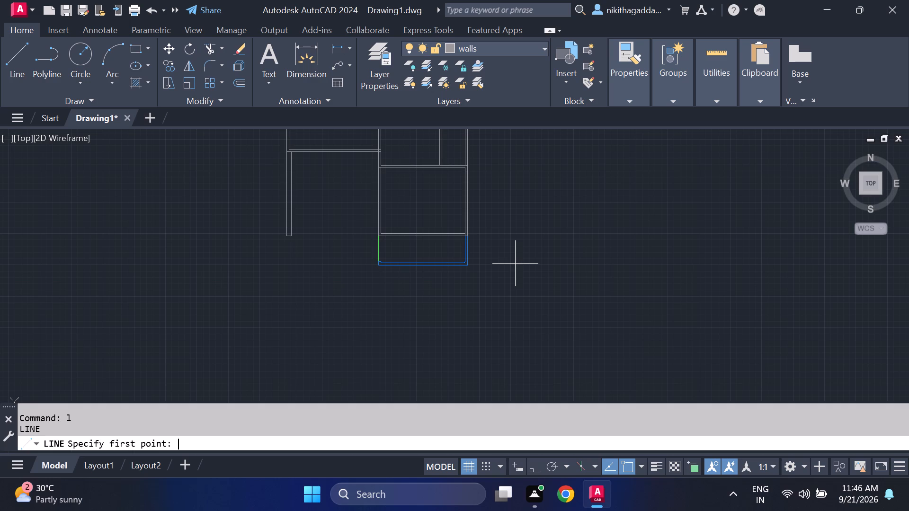
{"action": "scroll", "coordinate": [259, 225], "scroll_direction": "up", "scroll_amount": 2}
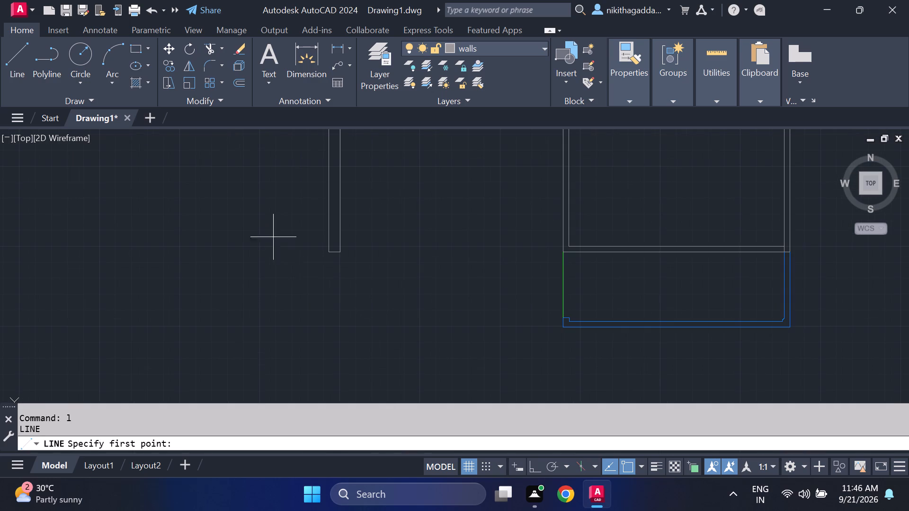
{"action": "left_click", "coordinate": [325, 255]}
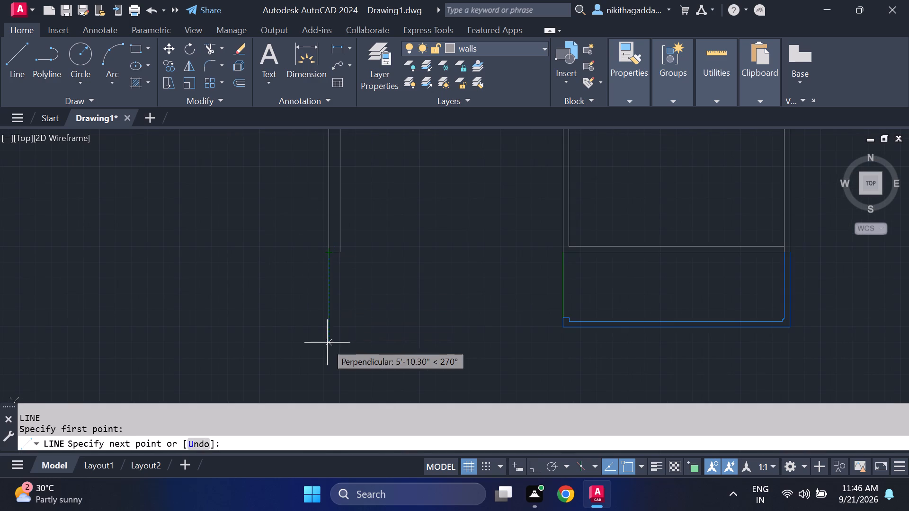
{"action": "key", "text": "F8"}
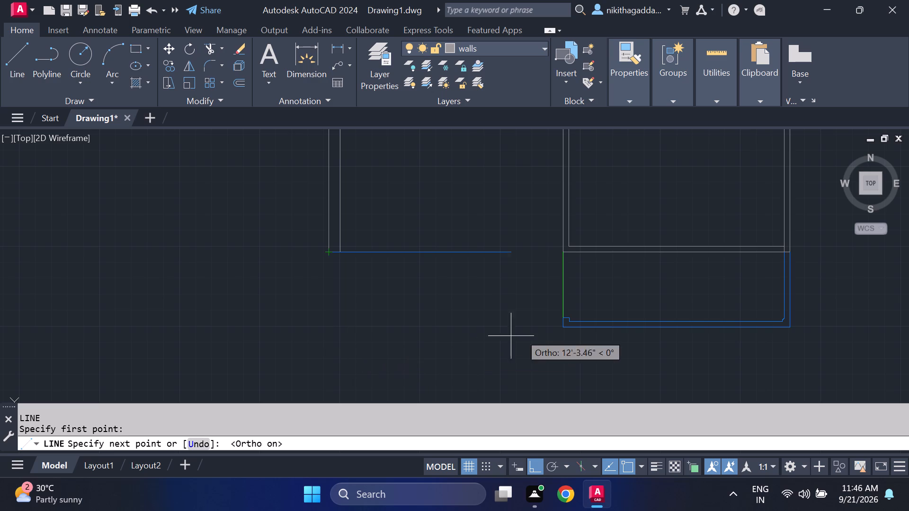
{"action": "key", "text": "F8"}
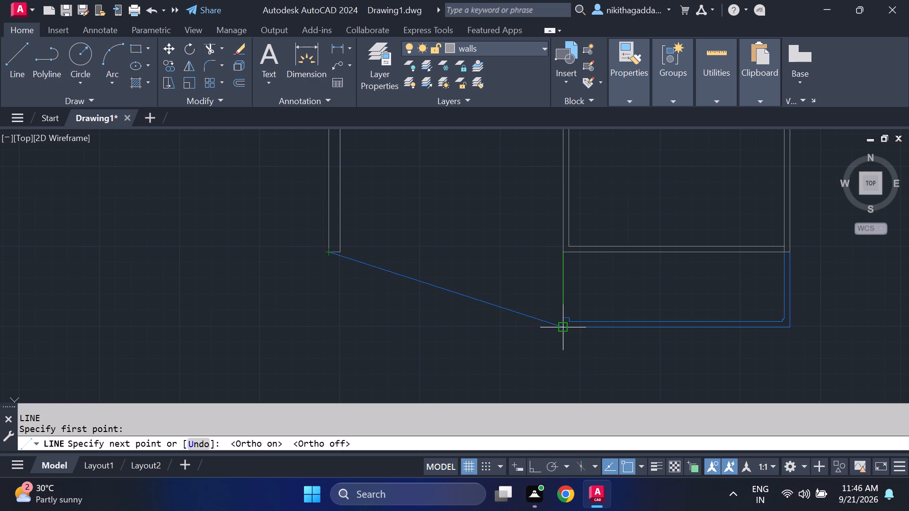
{"action": "left_click", "coordinate": [329, 329]}
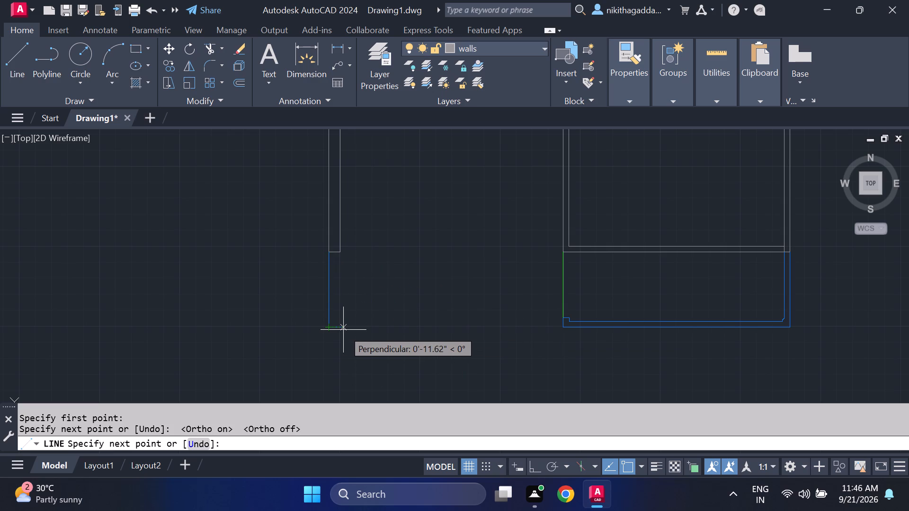
Continue the blue outline with a small step about 5 inches wide and high, returning up an inner line to the west wall's end.
{"action": "scroll", "coordinate": [334, 336], "scroll_direction": "up", "scroll_amount": 1}
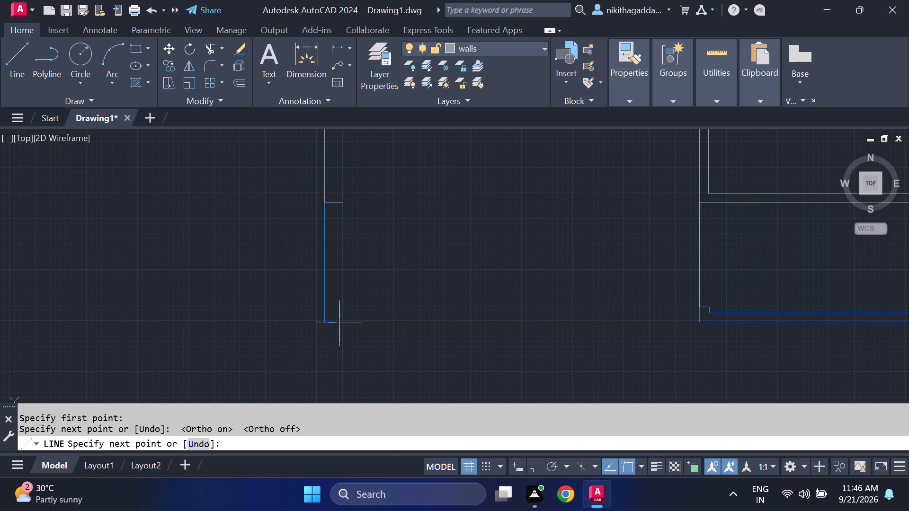
{"action": "key", "text": "F8"}
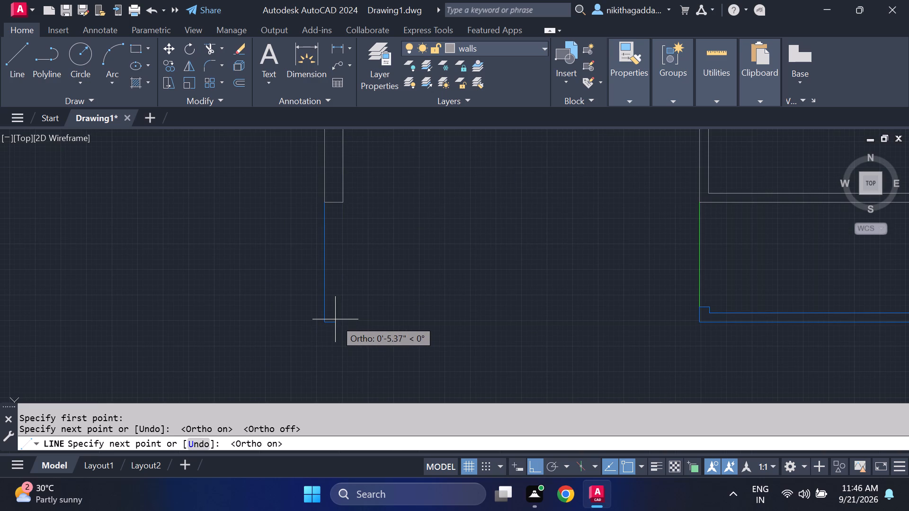
{"action": "scroll", "coordinate": [334, 319], "scroll_direction": "up", "scroll_amount": 1}
{"action": "left_click", "coordinate": [334, 319]}
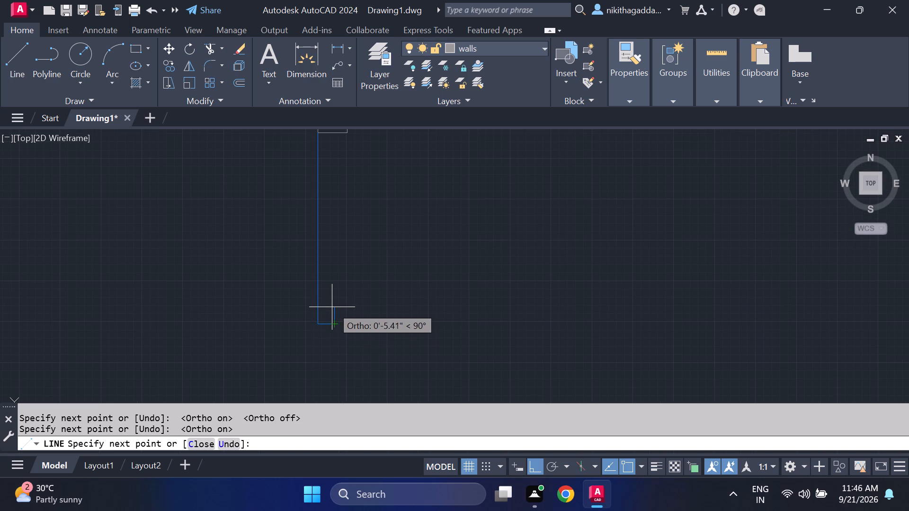
{"action": "left_click", "coordinate": [332, 308]}
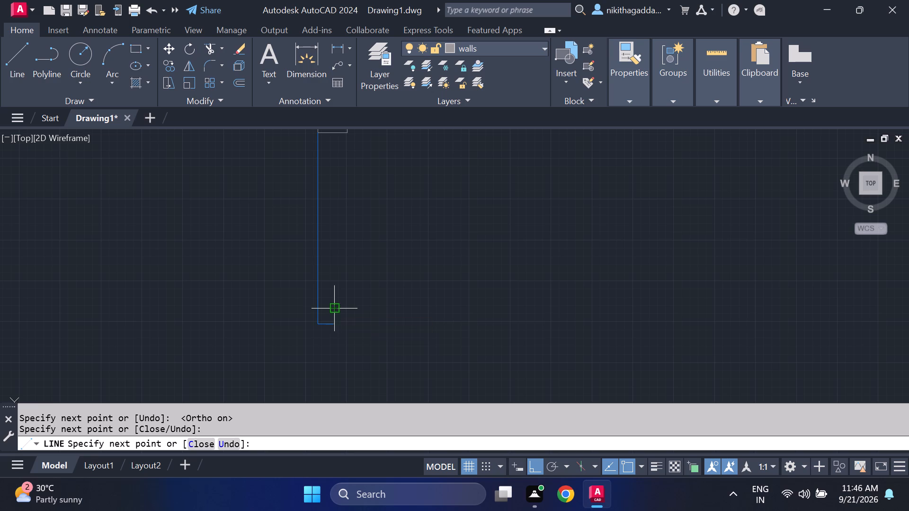
{"action": "scroll", "coordinate": [326, 310], "scroll_direction": "up", "scroll_amount": 1}
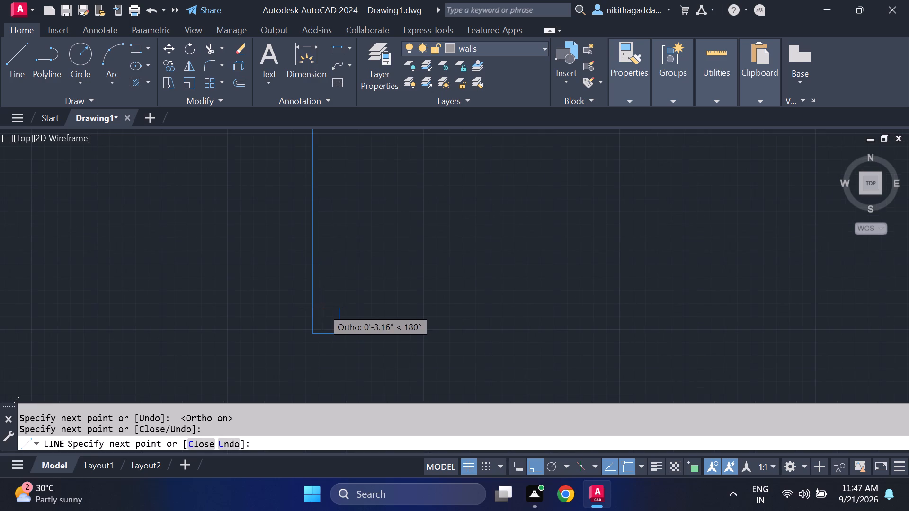
{"action": "left_click", "coordinate": [324, 308]}
{"action": "scroll", "coordinate": [303, 183], "scroll_direction": "down", "scroll_amount": 2}
{"action": "middle_click_drag", "start_coordinate": [307, 185], "coordinate": [327, 275]}
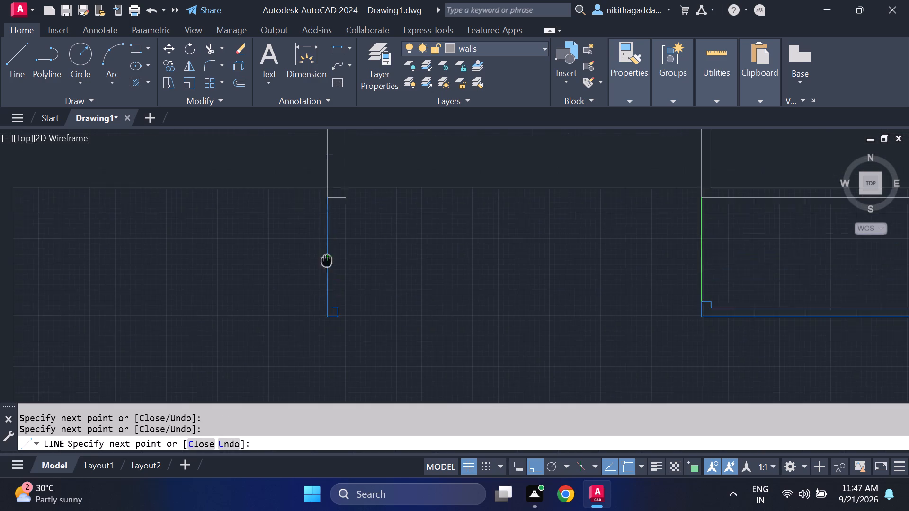
{"action": "middle_click_drag", "start_coordinate": [327, 275], "coordinate": [327, 299]}
{"action": "left_click", "coordinate": [333, 238]}
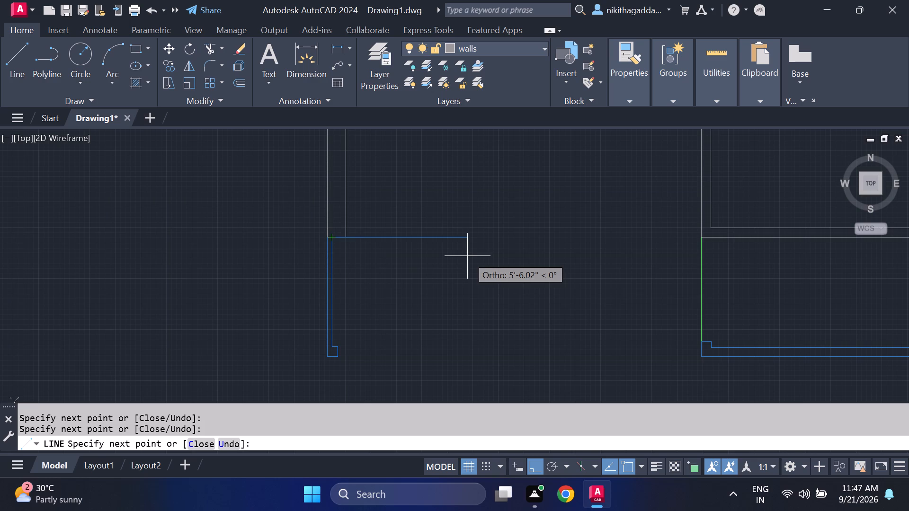
{"action": "key", "text": "Escape"}
Draw a line across the open southwest side, from the small step's east edge midpoint to the midpoint of the strip's short southwest edge.
{"action": "scroll", "coordinate": [412, 285], "scroll_direction": "down", "scroll_amount": 2}
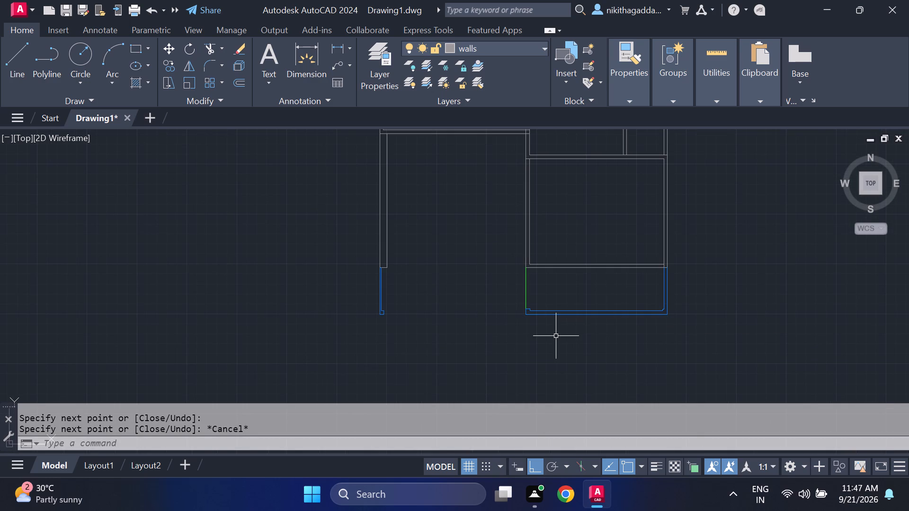
{"action": "scroll", "coordinate": [403, 291], "scroll_direction": "up", "scroll_amount": 1}
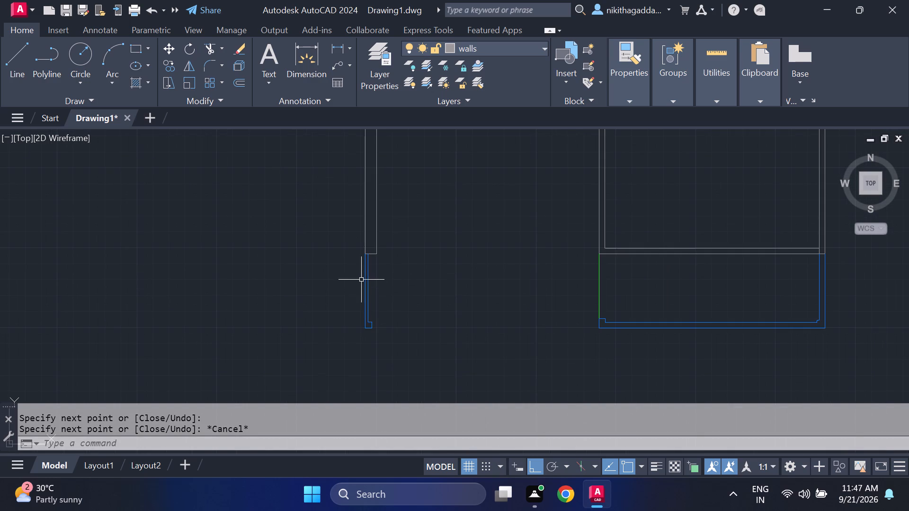
{"action": "scroll", "coordinate": [364, 264], "scroll_direction": "up", "scroll_amount": 3}
{"action": "scroll", "coordinate": [382, 267], "scroll_direction": "down", "scroll_amount": 2}
{"action": "middle_click_drag", "start_coordinate": [461, 314], "coordinate": [456, 312]}
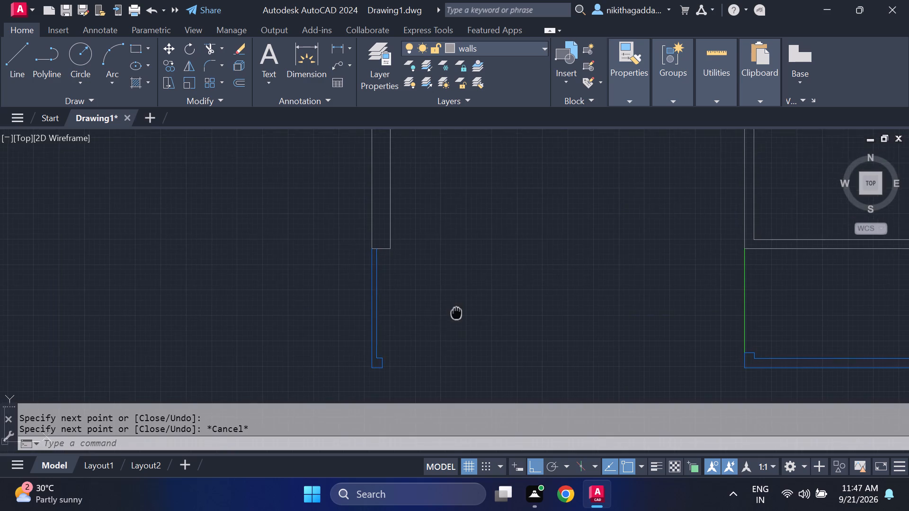
{"action": "middle_click_drag", "start_coordinate": [456, 312], "coordinate": [388, 284]}
{"action": "key", "text": "l"}
{"action": "key", "text": "Return"}
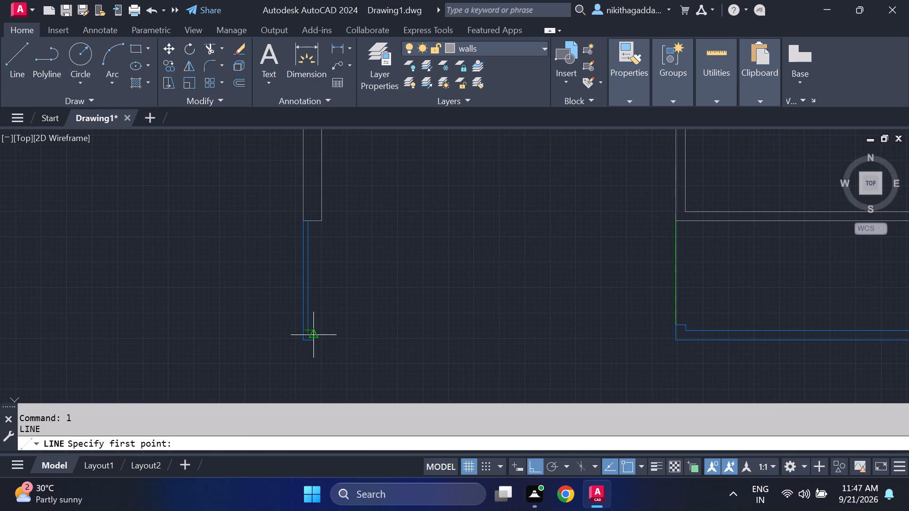
{"action": "left_click_drag", "start_coordinate": [316, 334], "coordinate": [321, 332]}
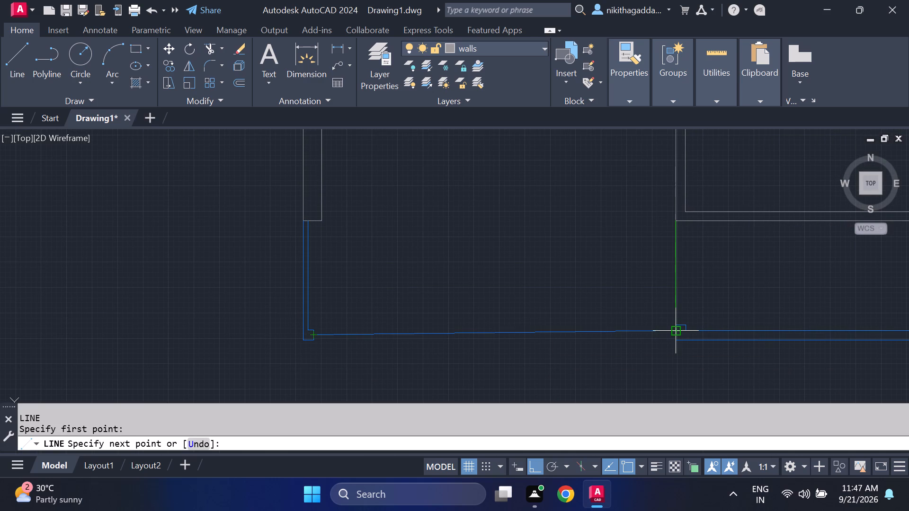
{"action": "left_click", "coordinate": [676, 333]}
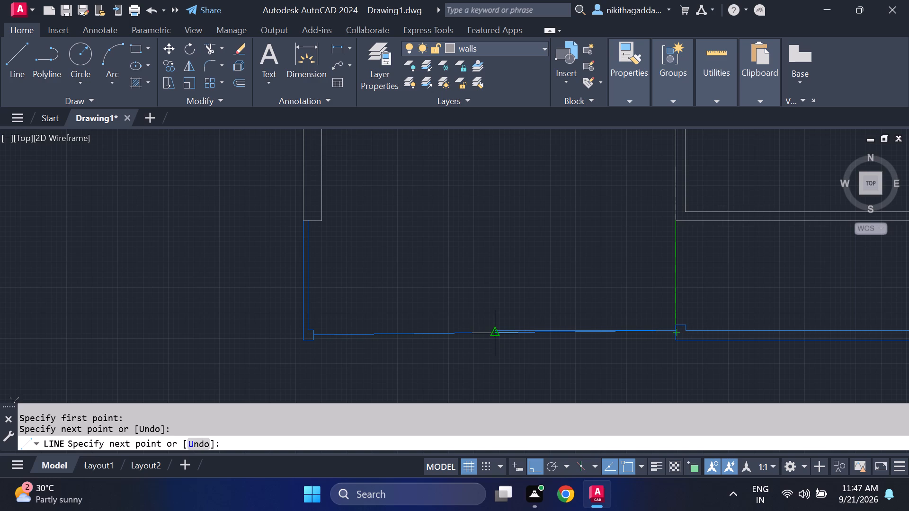
{"action": "key", "text": "ctrl+z"}
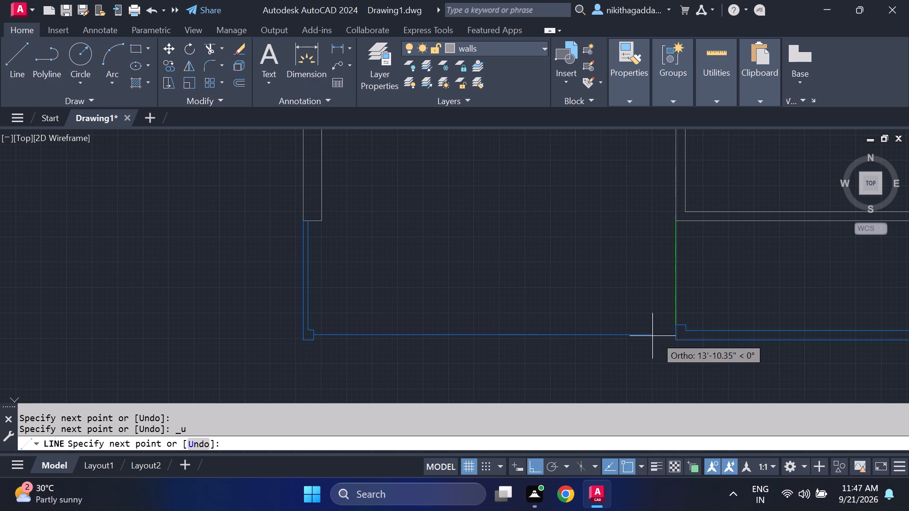
{"action": "scroll", "coordinate": [668, 335], "scroll_direction": "up", "scroll_amount": 3}
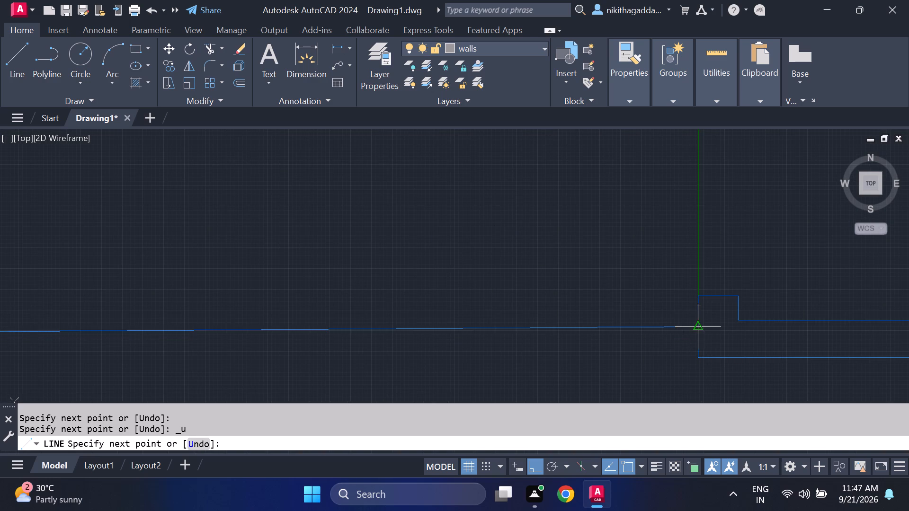
{"action": "left_click", "coordinate": [699, 333]}
{"action": "scroll", "coordinate": [570, 342], "scroll_direction": "down", "scroll_amount": 5}
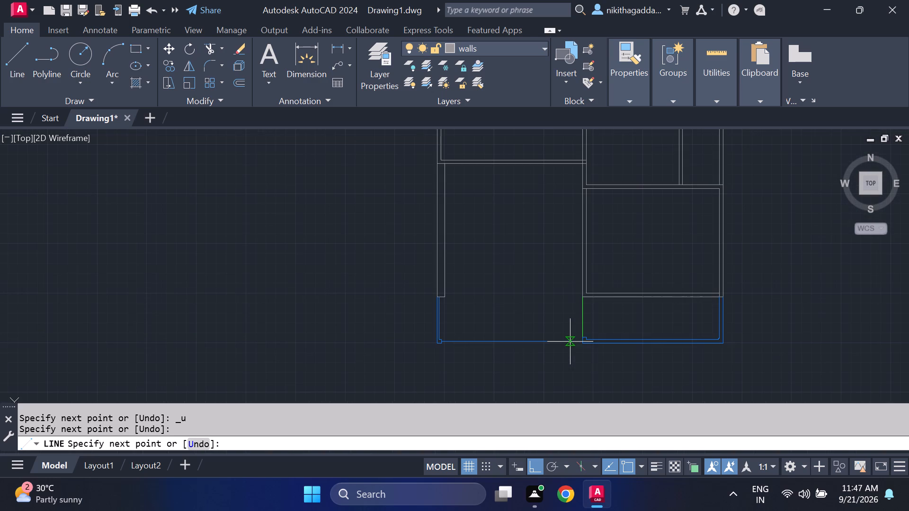
{"action": "key", "text": "Escape"}
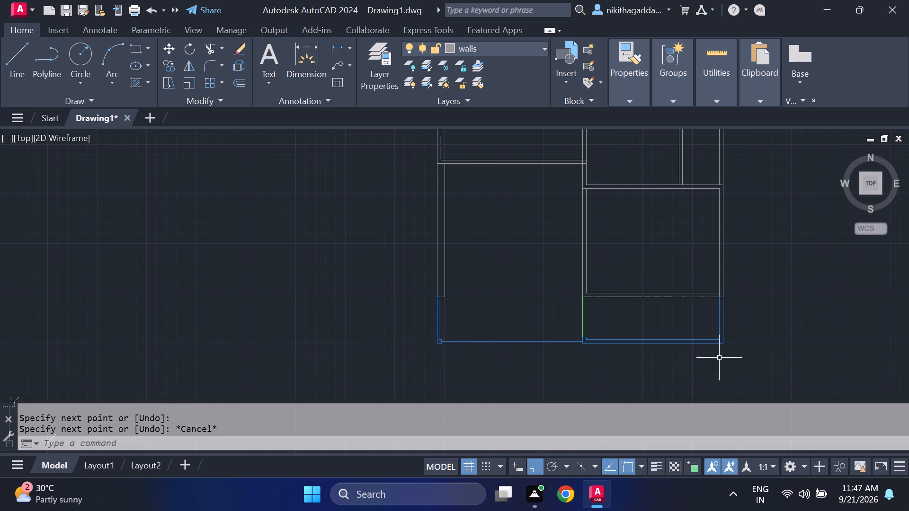
Move the strip's blue inner south line straight down about 2 inches toward the outer line.
{"action": "scroll", "coordinate": [658, 332], "scroll_direction": "up", "scroll_amount": 2}
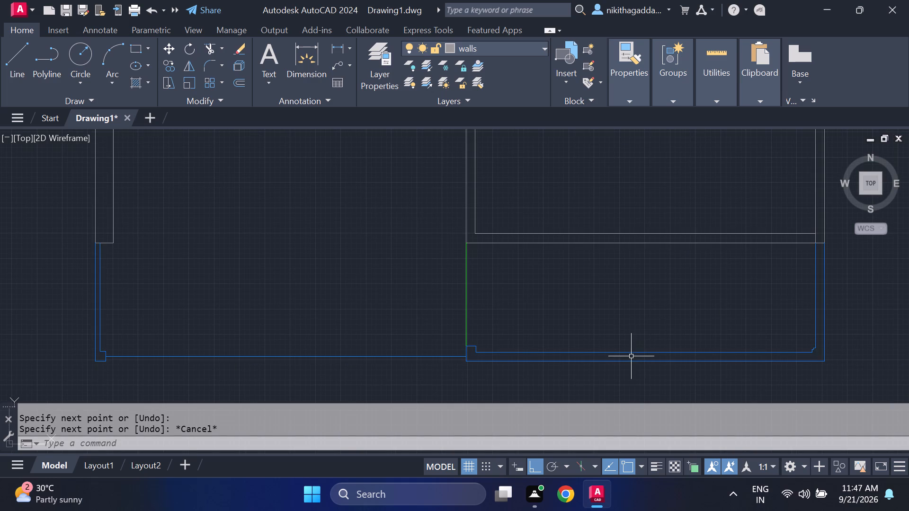
{"action": "left_click", "coordinate": [633, 352]}
{"action": "key", "text": "m"}
{"action": "key", "text": "Return"}
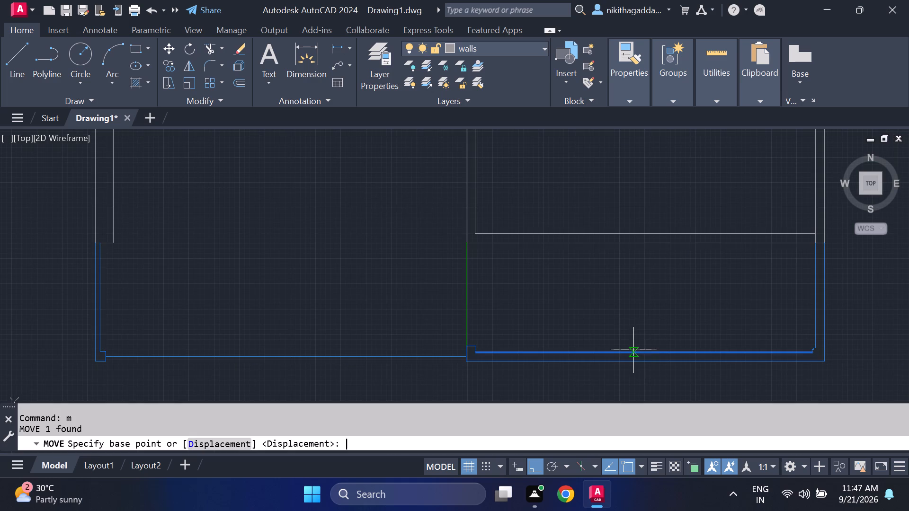
{"action": "scroll", "coordinate": [787, 358], "scroll_direction": "up", "scroll_amount": 1}
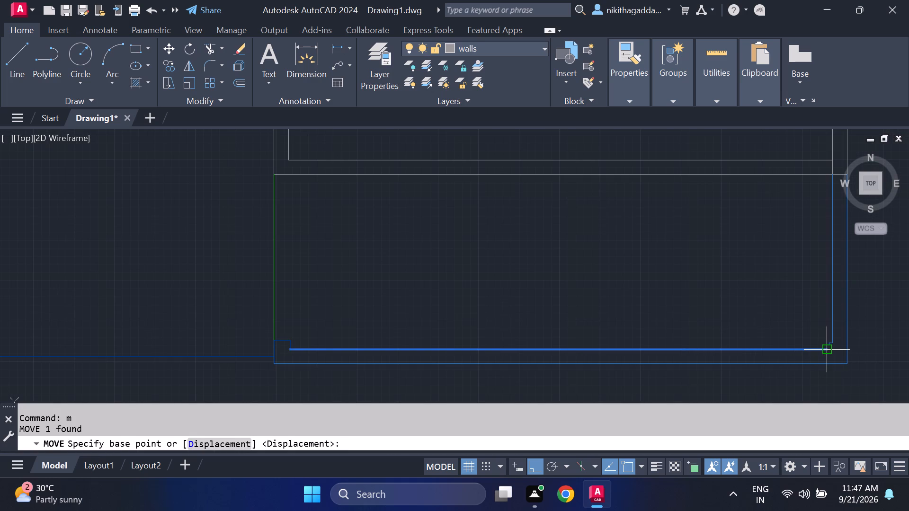
{"action": "left_click", "coordinate": [827, 348]}
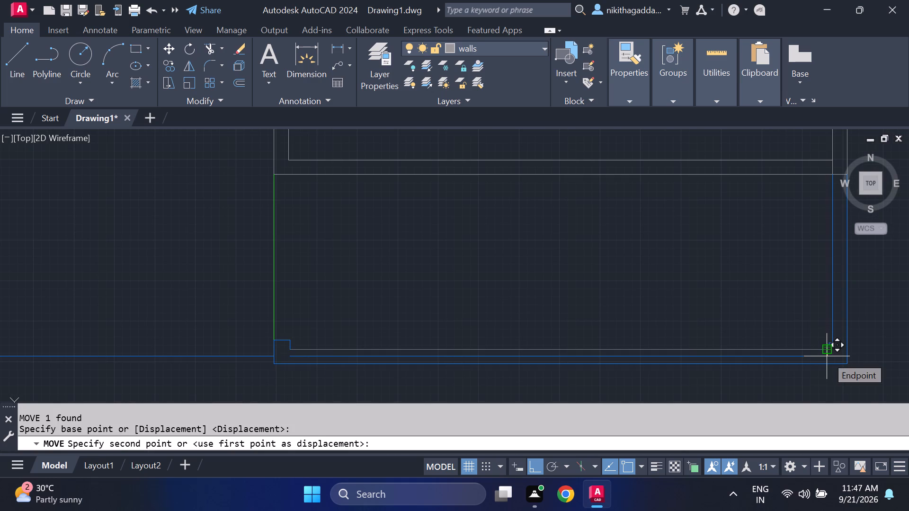
{"action": "scroll", "coordinate": [827, 356], "scroll_direction": "up", "scroll_amount": 3}
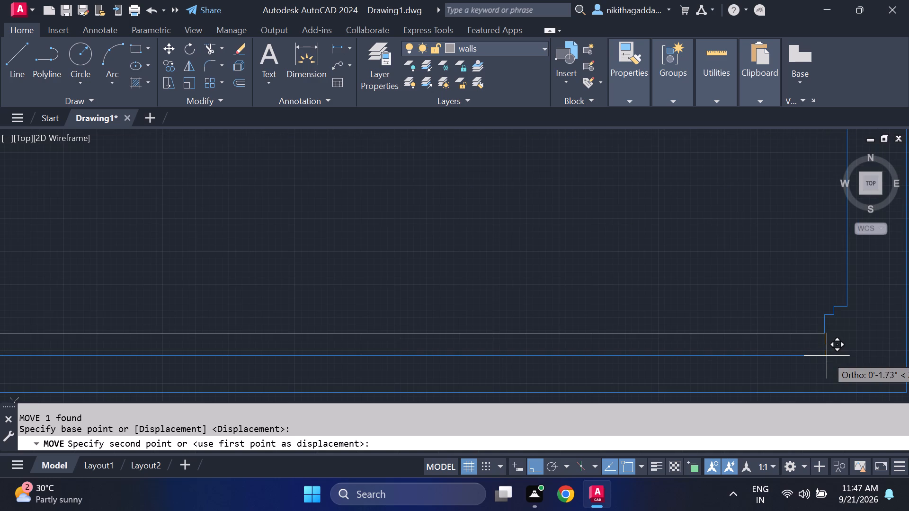
{"action": "left_click", "coordinate": [828, 358]}
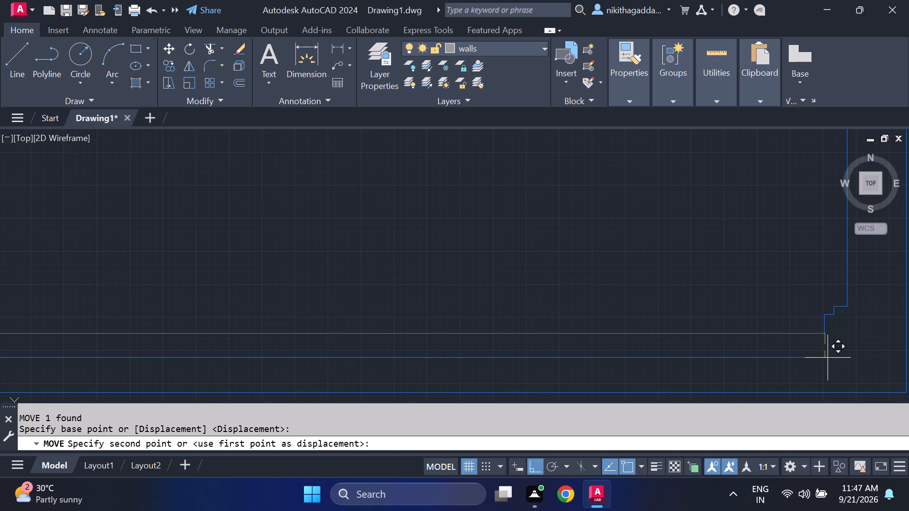
Erase the leftover grey south line just above the moved blue inner line.
{"action": "scroll", "coordinate": [682, 360], "scroll_direction": "down", "scroll_amount": 4}
{"action": "scroll", "coordinate": [463, 356], "scroll_direction": "up", "scroll_amount": 2}
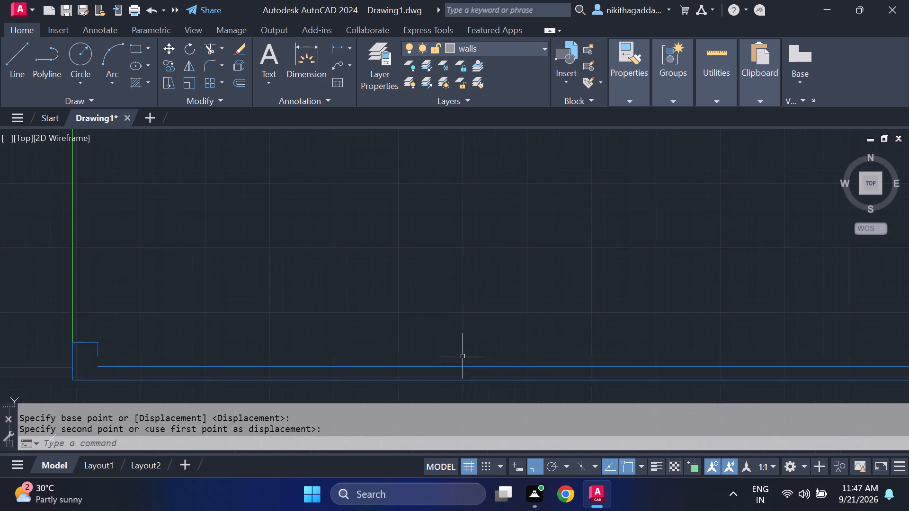
{"action": "scroll", "coordinate": [463, 356], "scroll_direction": "up", "scroll_amount": 1}
{"action": "left_click", "coordinate": [455, 359]}
{"action": "key", "text": "Delete"}
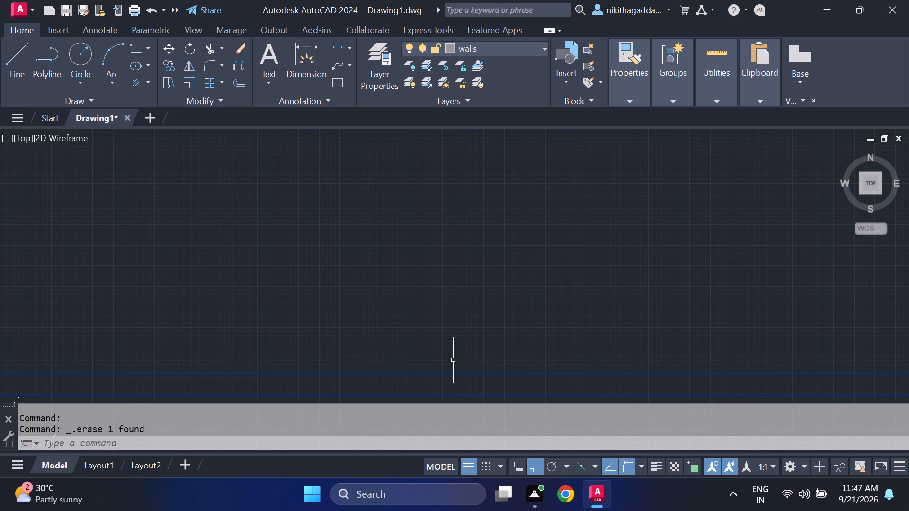
Extend the short step edges at the west and east ends of the southeast strip down to its blue inner south line.
{"action": "scroll", "coordinate": [463, 353], "scroll_direction": "down", "scroll_amount": 4}
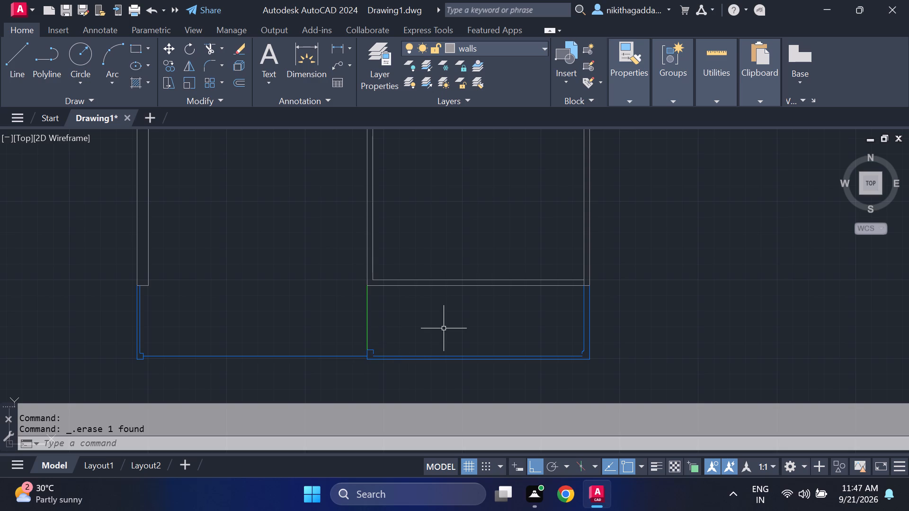
{"action": "type", "text": "ex"}
{"action": "key", "text": "Return"}
{"action": "scroll", "coordinate": [386, 361], "scroll_direction": "up", "scroll_amount": 3}
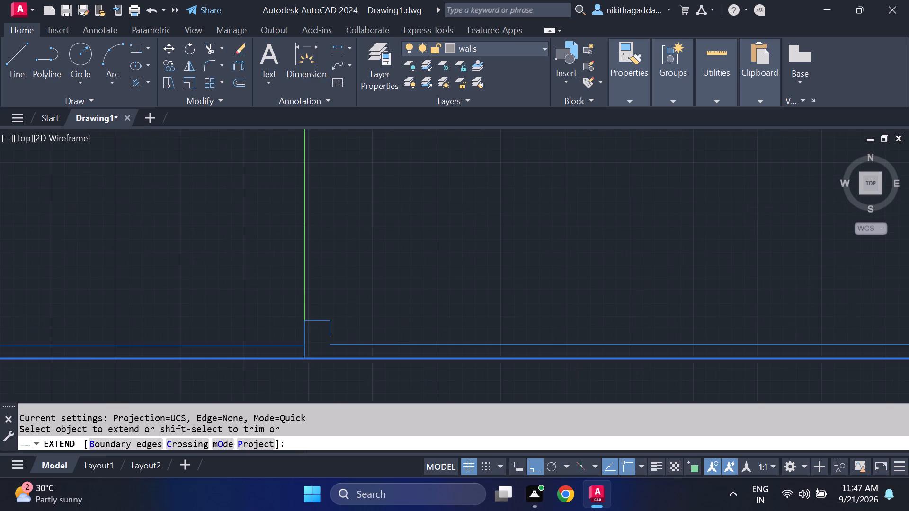
{"action": "left_click", "coordinate": [330, 329]}
{"action": "scroll", "coordinate": [566, 280], "scroll_direction": "down", "scroll_amount": 2}
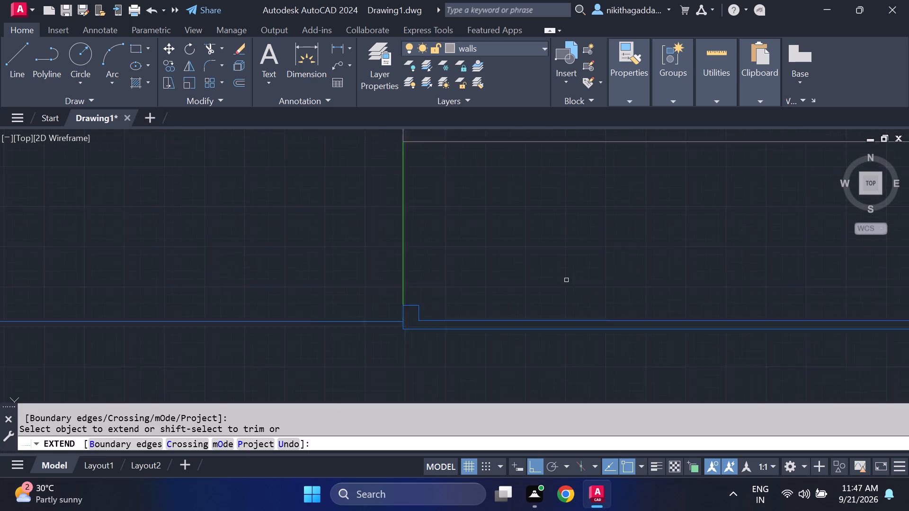
{"action": "scroll", "coordinate": [566, 280], "scroll_direction": "down", "scroll_amount": 1}
{"action": "middle_click_drag", "start_coordinate": [607, 268], "coordinate": [451, 309]}
{"action": "scroll", "coordinate": [557, 337], "scroll_direction": "up", "scroll_amount": 3}
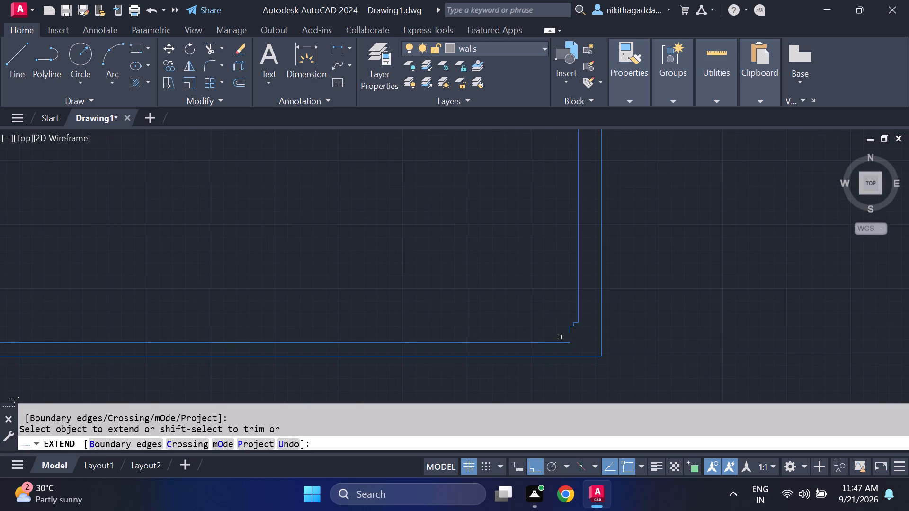
{"action": "scroll", "coordinate": [574, 336], "scroll_direction": "up", "scroll_amount": 2}
{"action": "left_click", "coordinate": [563, 325]}
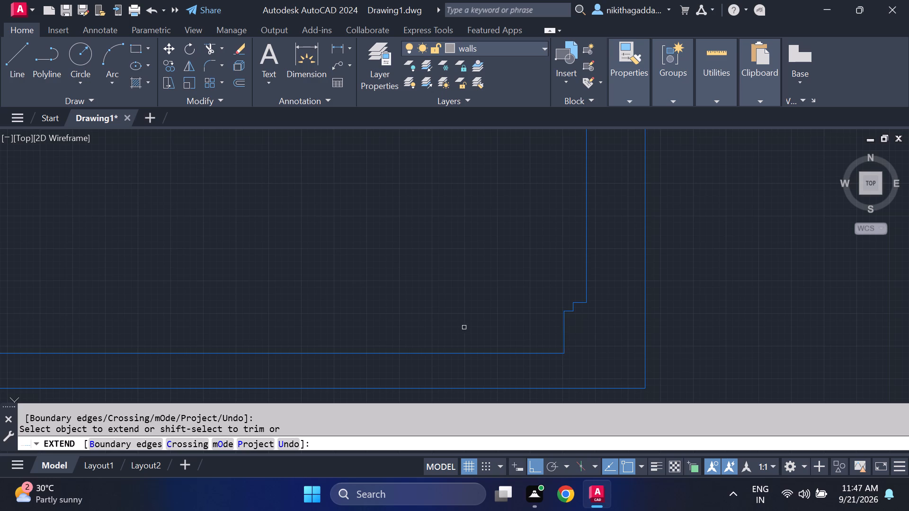
{"action": "scroll", "coordinate": [454, 326], "scroll_direction": "down", "scroll_amount": 3}
{"action": "scroll", "coordinate": [348, 302], "scroll_direction": "down", "scroll_amount": 2}
{"action": "middle_click_drag", "start_coordinate": [325, 285], "coordinate": [559, 282]}
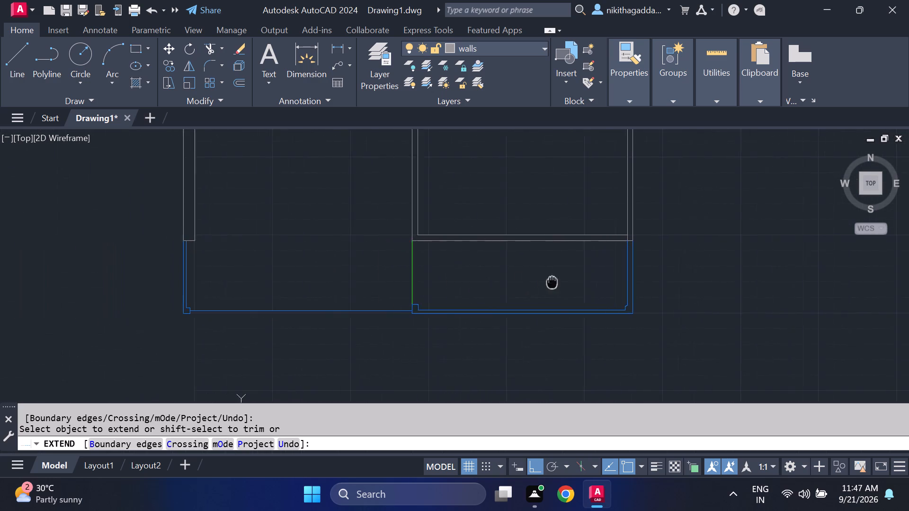
{"action": "middle_click_drag", "start_coordinate": [559, 282], "coordinate": [580, 284]}
{"action": "key", "text": "Escape"}
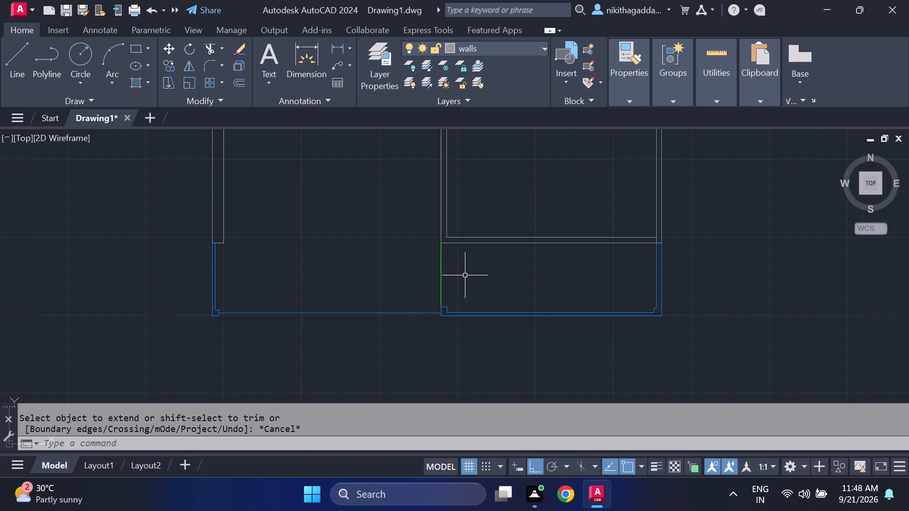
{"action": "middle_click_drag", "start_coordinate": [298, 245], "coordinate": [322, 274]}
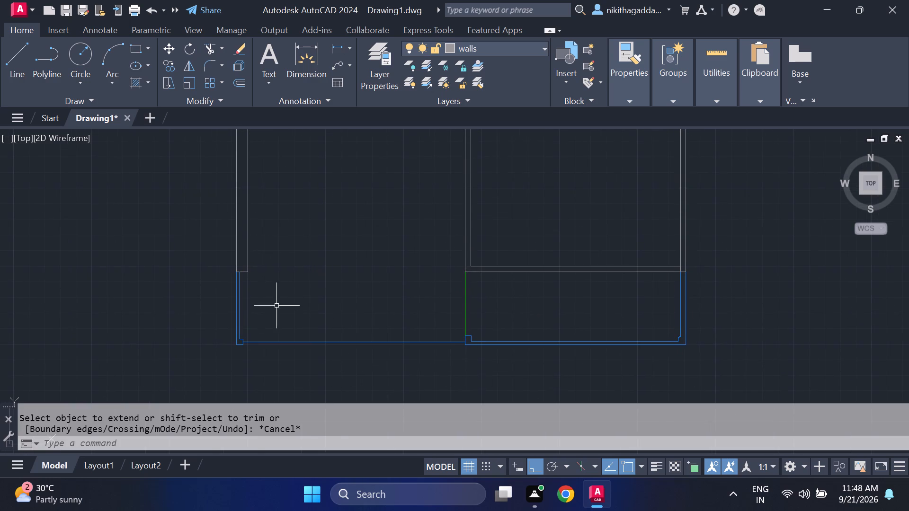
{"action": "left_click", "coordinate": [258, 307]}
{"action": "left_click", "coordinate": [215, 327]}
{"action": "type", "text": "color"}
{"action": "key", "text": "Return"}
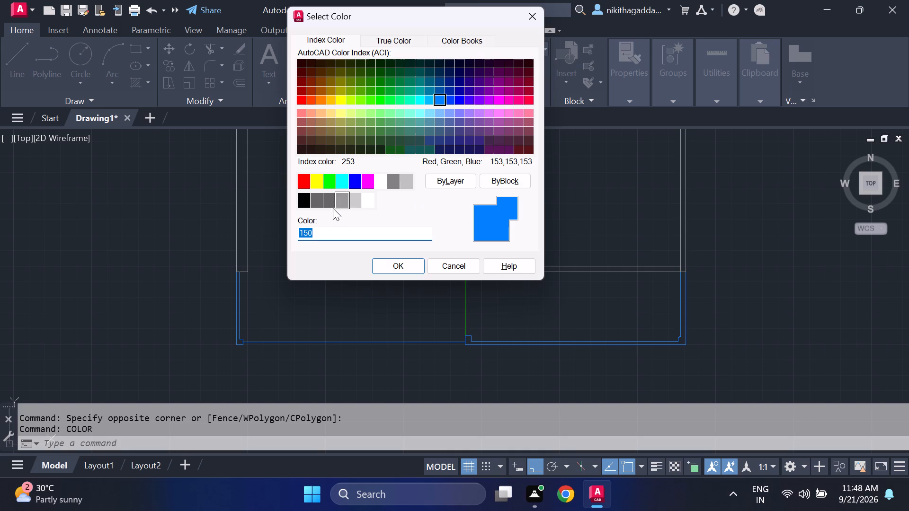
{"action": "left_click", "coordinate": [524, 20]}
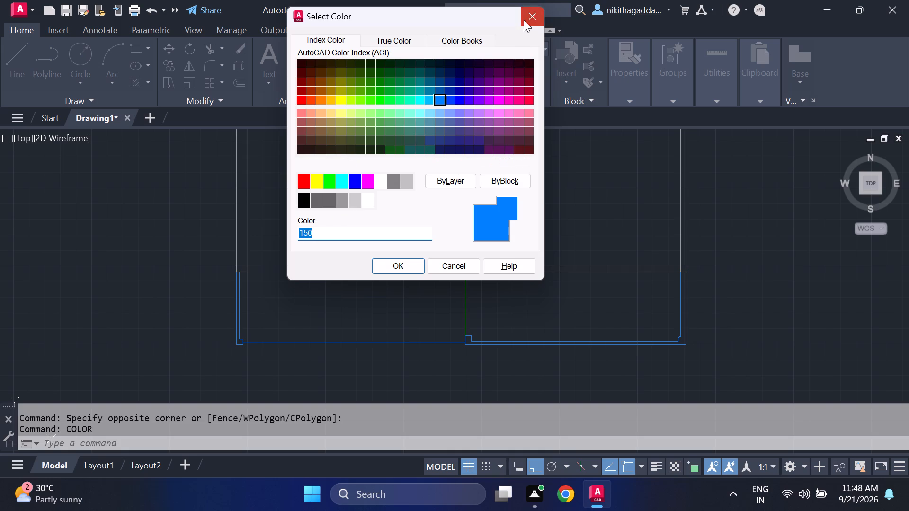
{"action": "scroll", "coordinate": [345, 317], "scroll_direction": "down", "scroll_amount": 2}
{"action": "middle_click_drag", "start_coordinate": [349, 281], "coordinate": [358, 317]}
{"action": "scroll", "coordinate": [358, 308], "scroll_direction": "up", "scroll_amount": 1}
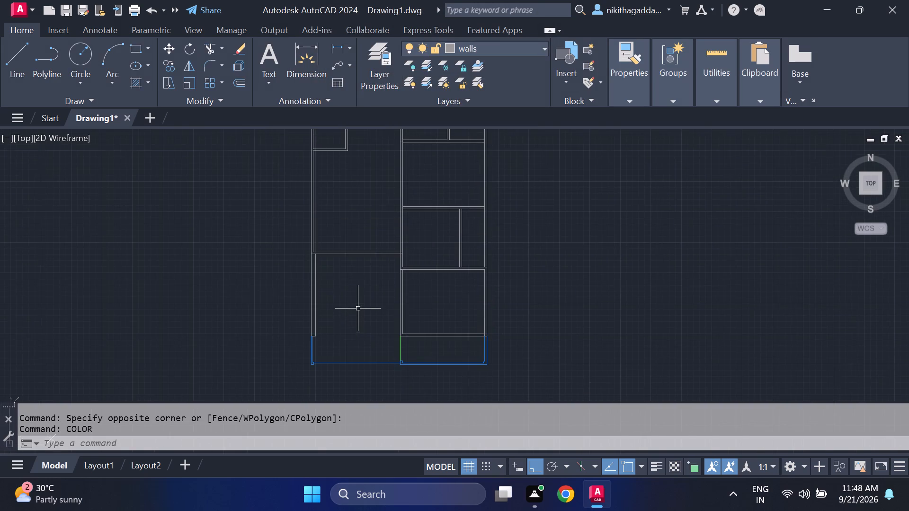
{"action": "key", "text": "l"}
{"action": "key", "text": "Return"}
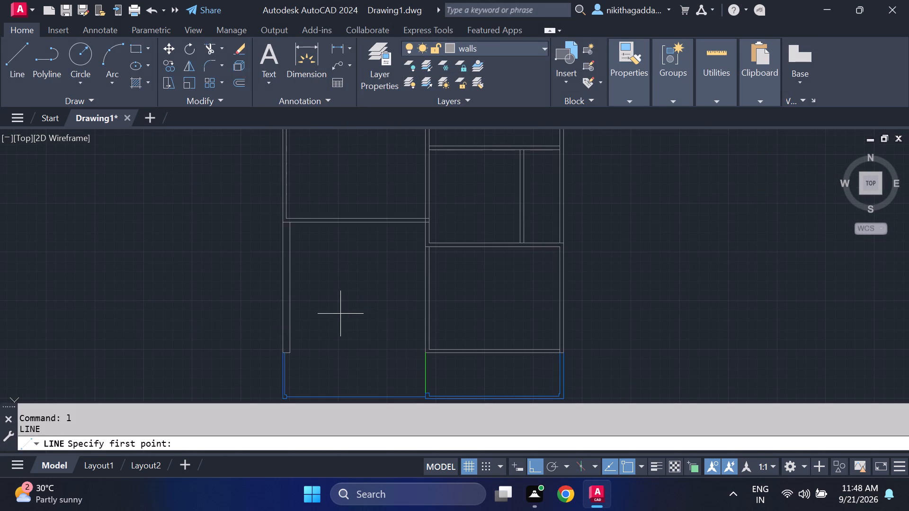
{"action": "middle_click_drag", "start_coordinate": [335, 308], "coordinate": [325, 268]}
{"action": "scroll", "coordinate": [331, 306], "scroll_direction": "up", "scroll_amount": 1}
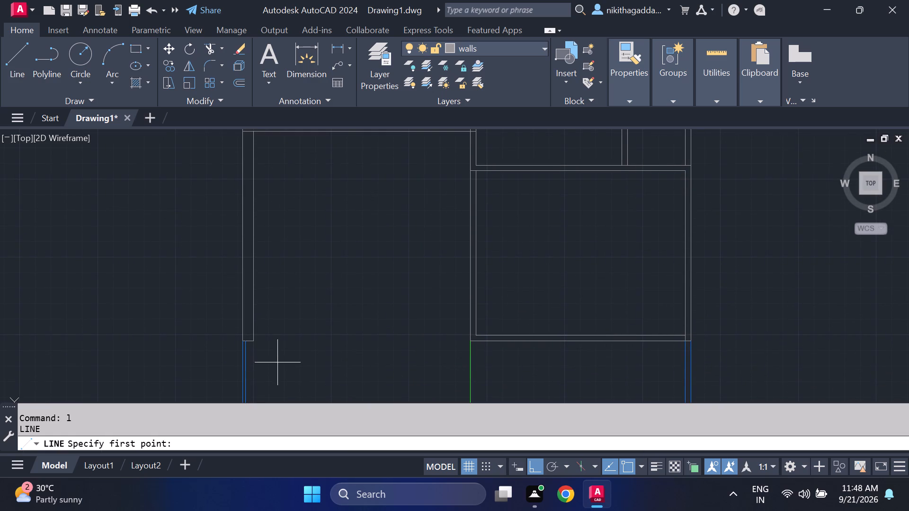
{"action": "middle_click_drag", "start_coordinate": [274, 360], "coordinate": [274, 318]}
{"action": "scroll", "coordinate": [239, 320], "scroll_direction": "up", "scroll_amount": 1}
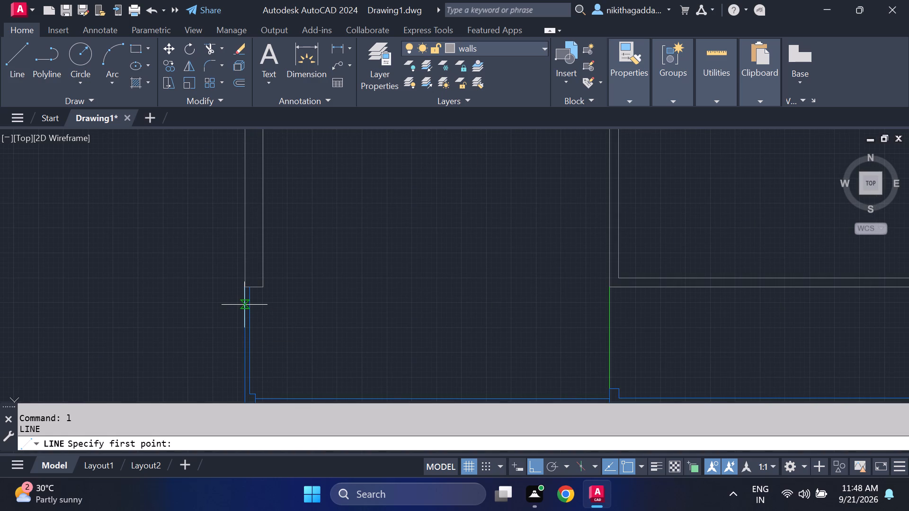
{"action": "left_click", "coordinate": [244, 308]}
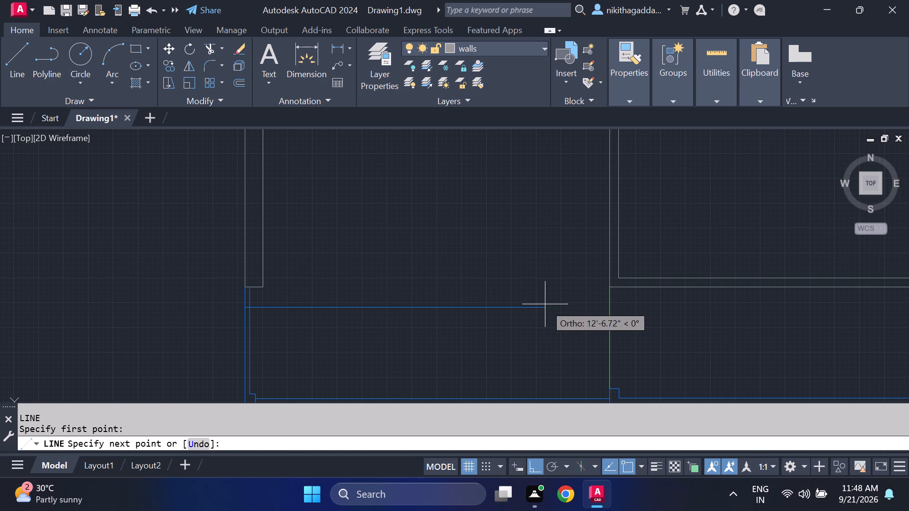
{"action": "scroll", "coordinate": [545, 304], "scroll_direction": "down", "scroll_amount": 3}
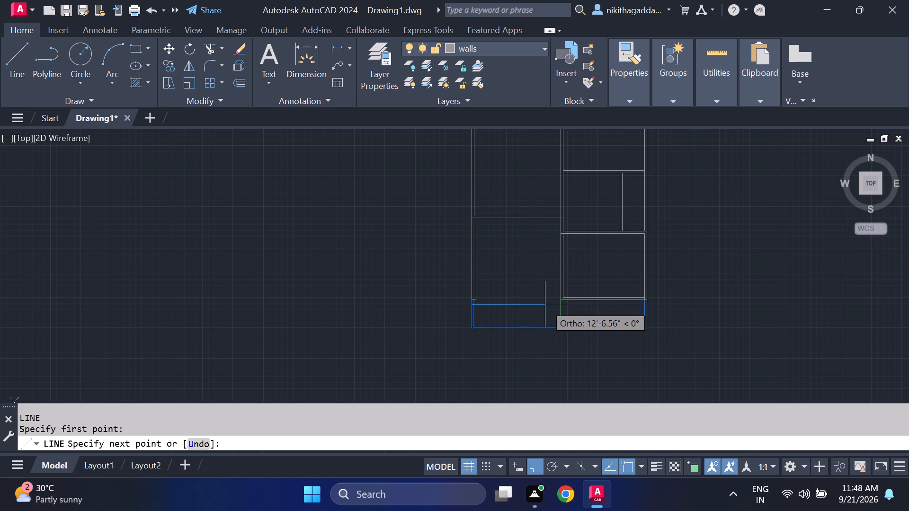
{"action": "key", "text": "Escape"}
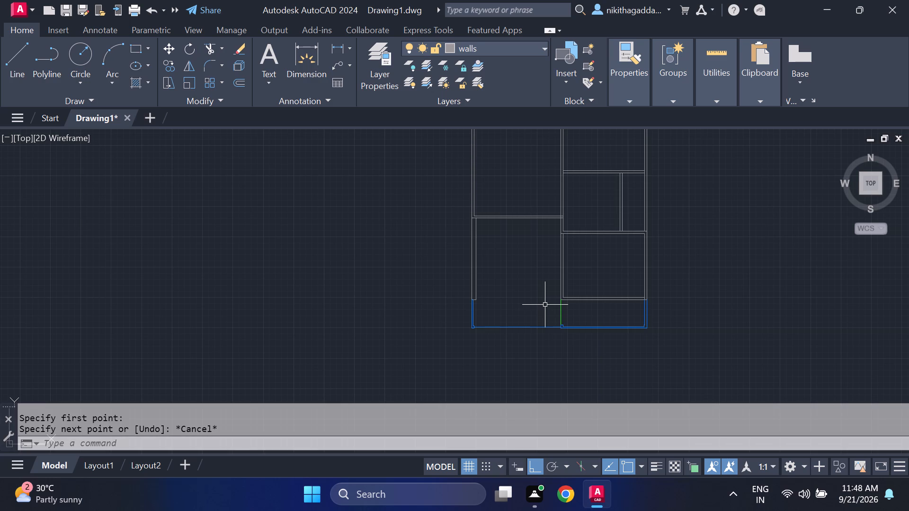
Look over the floor plan from the blue south strip up to the three northern rooms.
{"action": "middle_click_drag", "start_coordinate": [545, 305], "coordinate": [377, 317]}
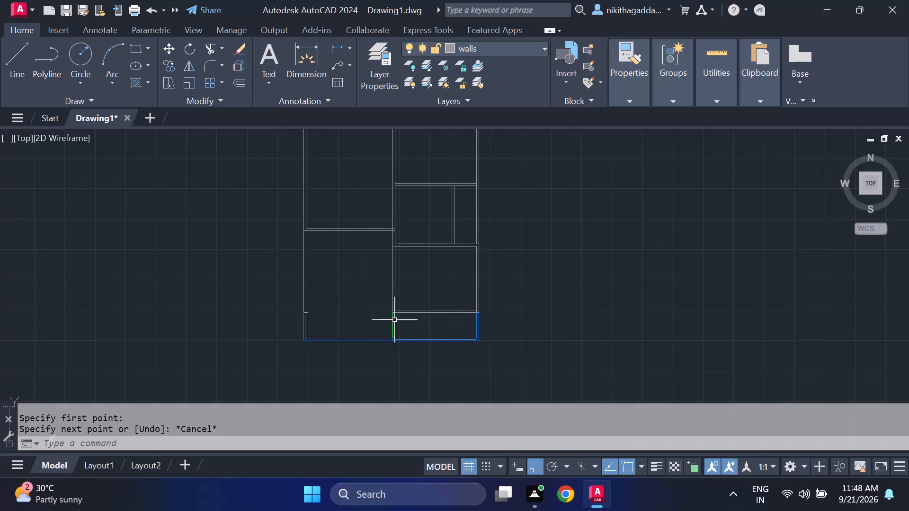
{"action": "middle_click_drag", "start_coordinate": [343, 273], "coordinate": [366, 331]}
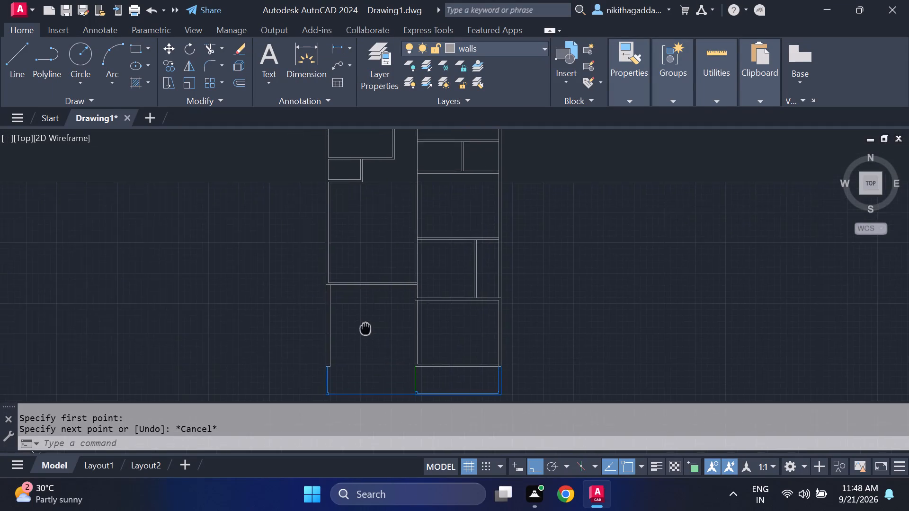
{"action": "middle_click_drag", "start_coordinate": [366, 331], "coordinate": [318, 304]}
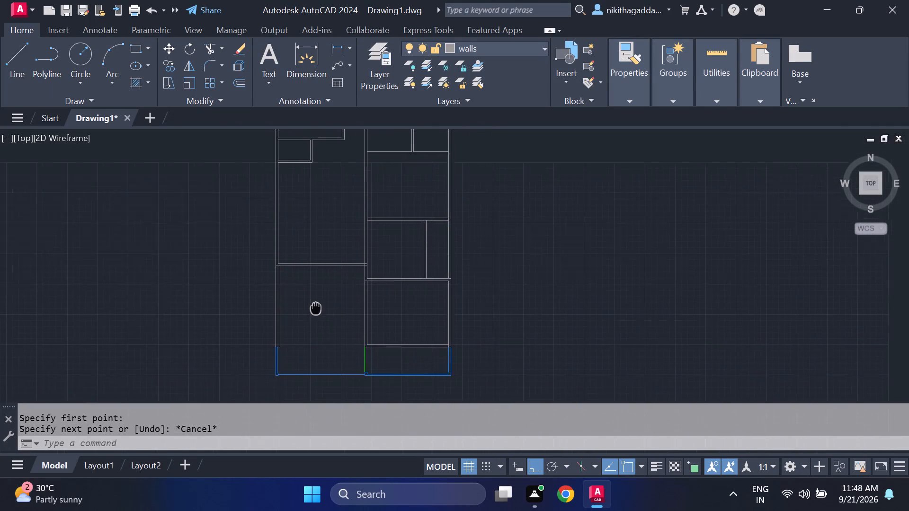
{"action": "middle_click_drag", "start_coordinate": [318, 304], "coordinate": [325, 296]}
{"action": "scroll", "coordinate": [320, 167], "scroll_direction": "up", "scroll_amount": 2}
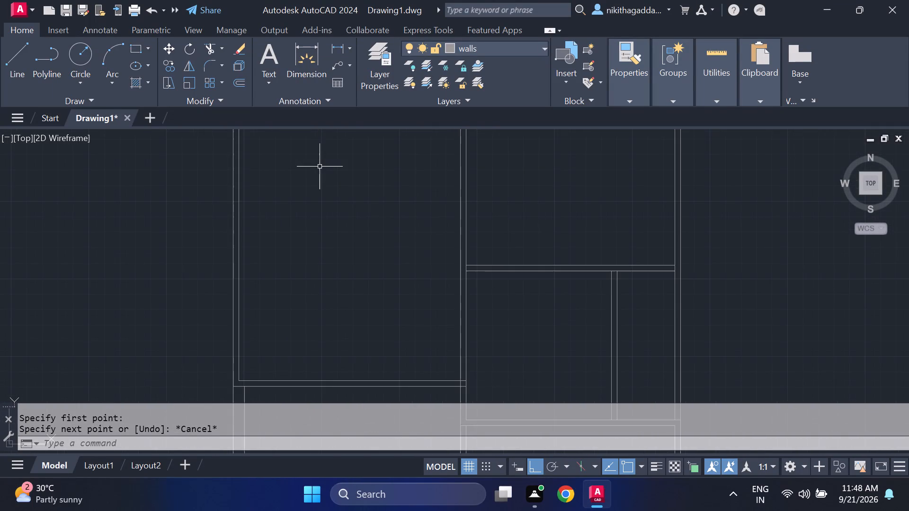
{"action": "scroll", "coordinate": [320, 167], "scroll_direction": "down", "scroll_amount": 2}
{"action": "middle_click_drag", "start_coordinate": [333, 183], "coordinate": [425, 287]}
{"action": "scroll", "coordinate": [425, 287], "scroll_direction": "down", "scroll_amount": 1}
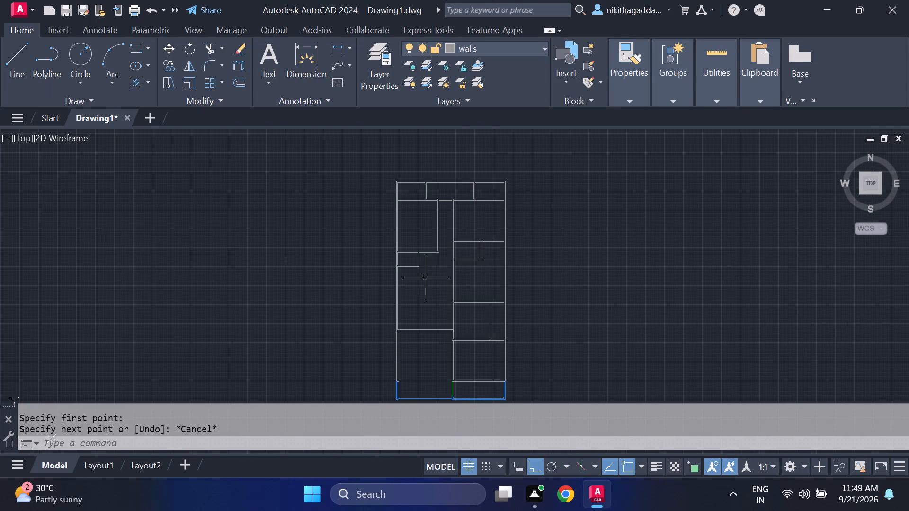
{"action": "middle_click_drag", "start_coordinate": [443, 218], "coordinate": [442, 237]}
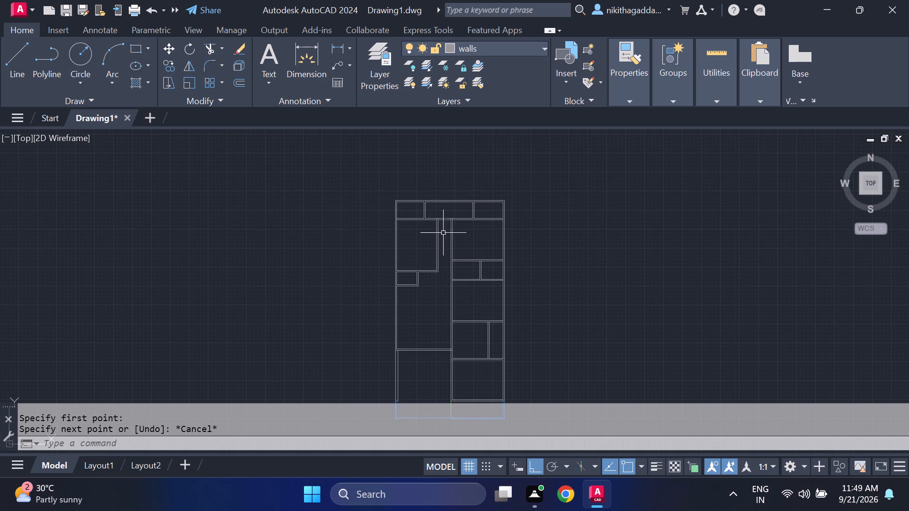
{"action": "scroll", "coordinate": [482, 186], "scroll_direction": "up", "scroll_amount": 4}
{"action": "scroll", "coordinate": [360, 298], "scroll_direction": "down", "scroll_amount": 3}
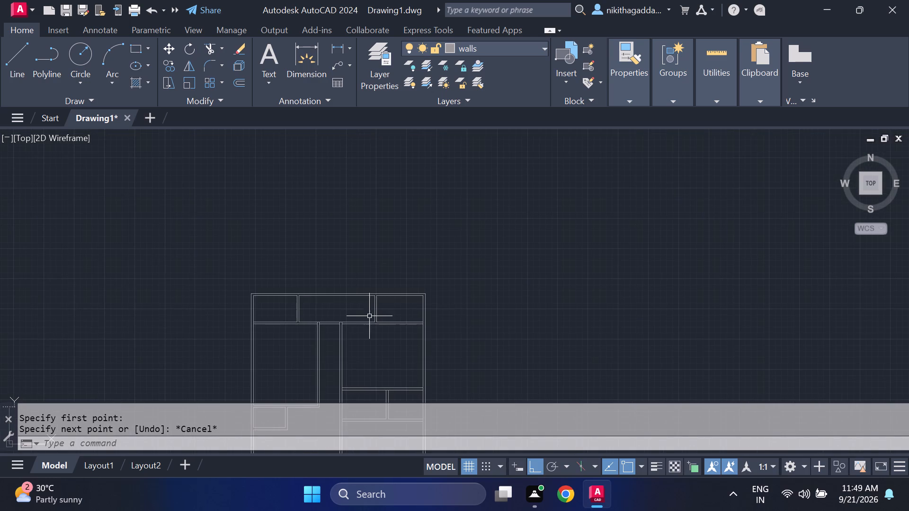
{"action": "middle_click_drag", "start_coordinate": [369, 316], "coordinate": [401, 239]}
{"action": "scroll", "coordinate": [351, 227], "scroll_direction": "up", "scroll_amount": 2}
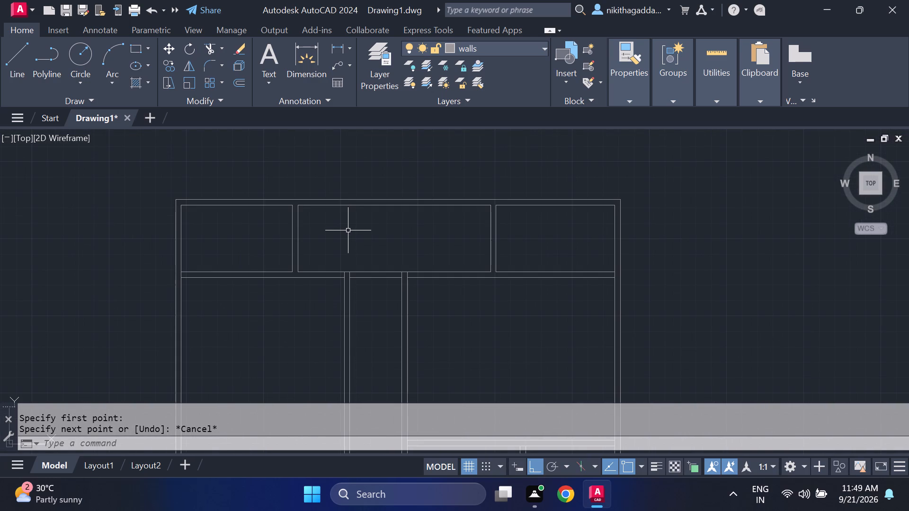
{"action": "scroll", "coordinate": [347, 257], "scroll_direction": "up", "scroll_amount": 1}
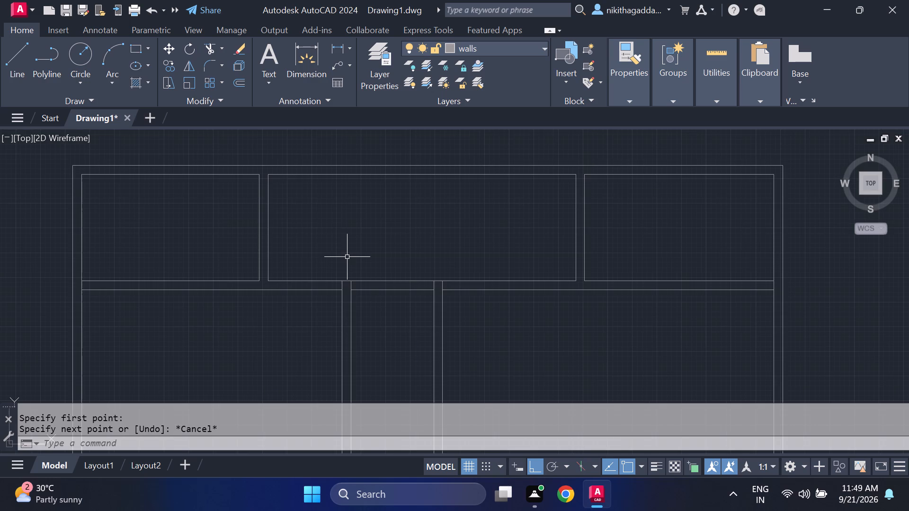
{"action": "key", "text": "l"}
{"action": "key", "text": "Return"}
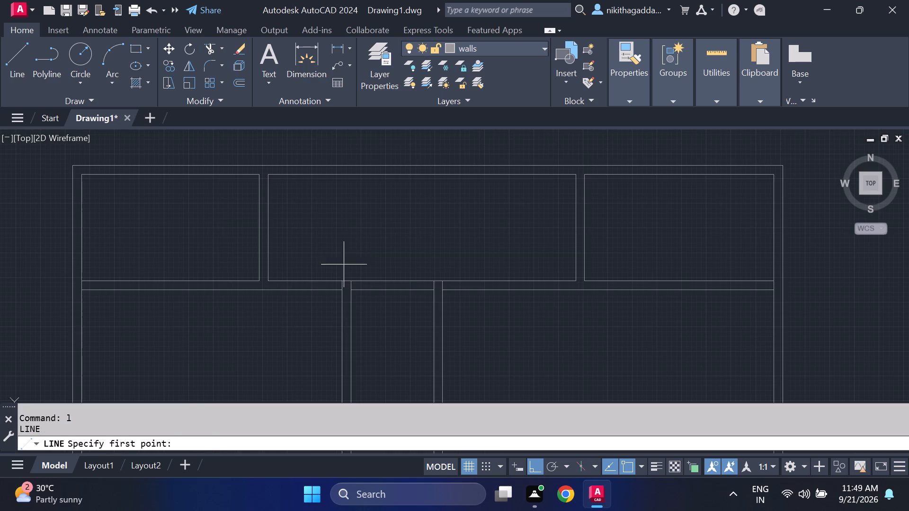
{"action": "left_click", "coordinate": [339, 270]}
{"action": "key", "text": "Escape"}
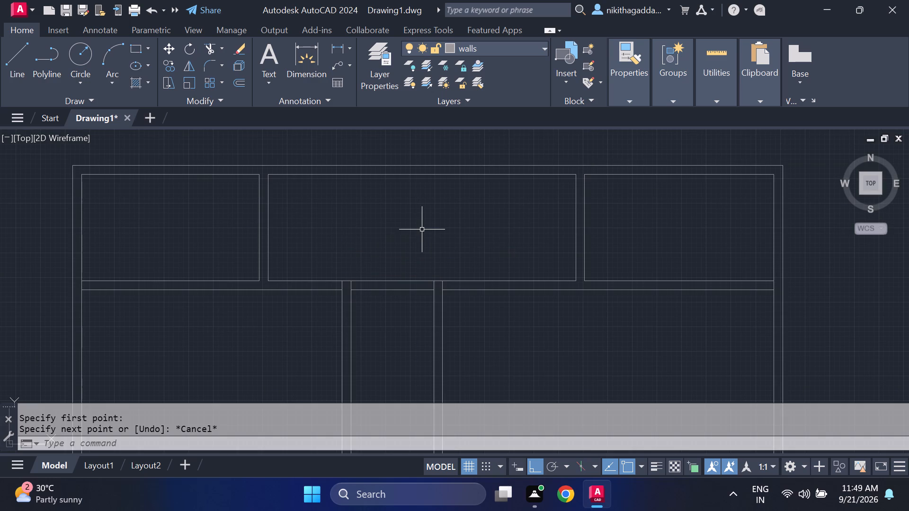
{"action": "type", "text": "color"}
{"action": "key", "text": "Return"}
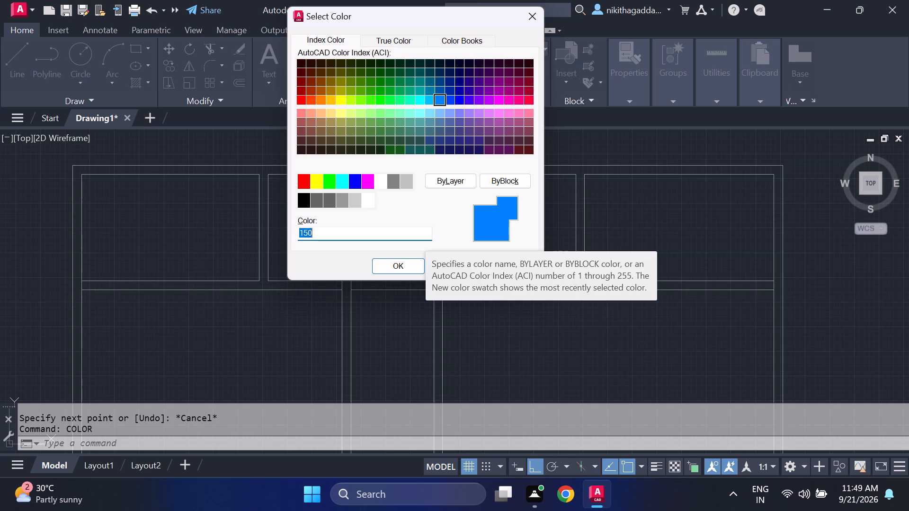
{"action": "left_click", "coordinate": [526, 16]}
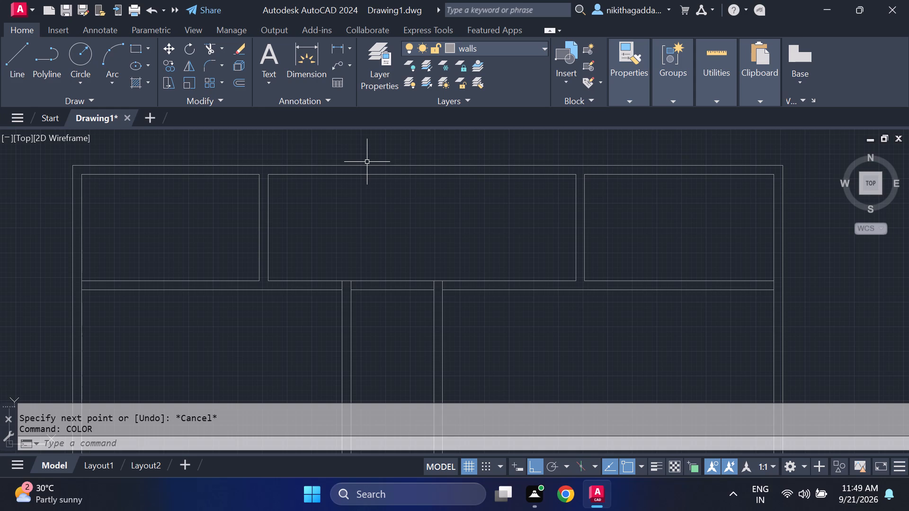
Extend the west and east side lines of the northern middle room up to the outer north wall line.
{"action": "type", "text": "ex"}
{"action": "key", "text": "Return"}
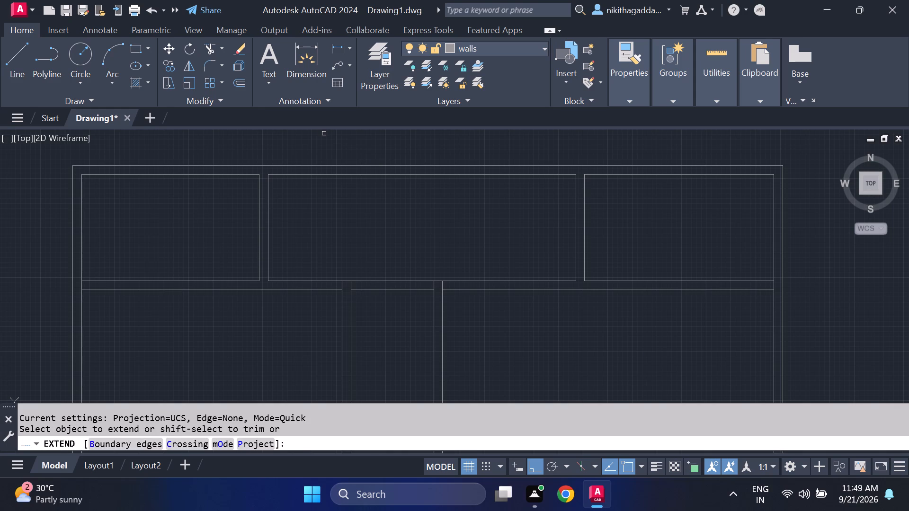
{"action": "left_click", "coordinate": [267, 219]}
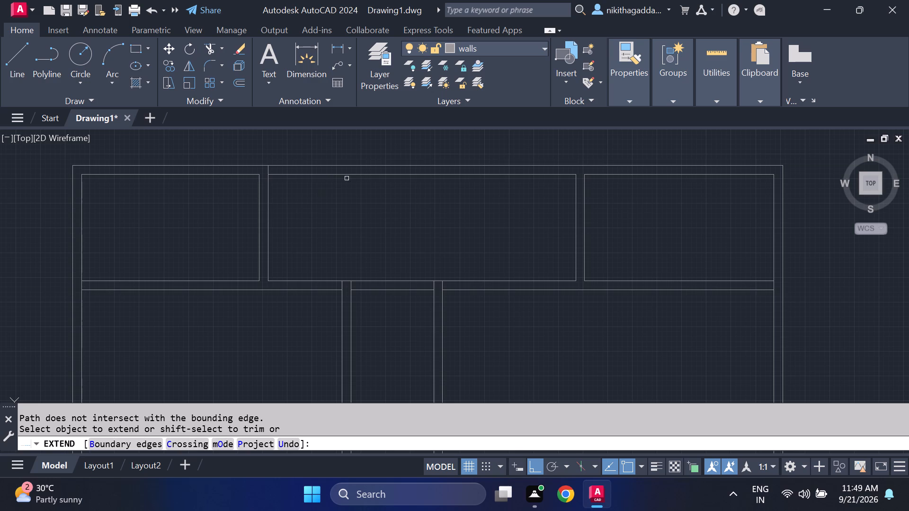
{"action": "left_click", "coordinate": [576, 196]}
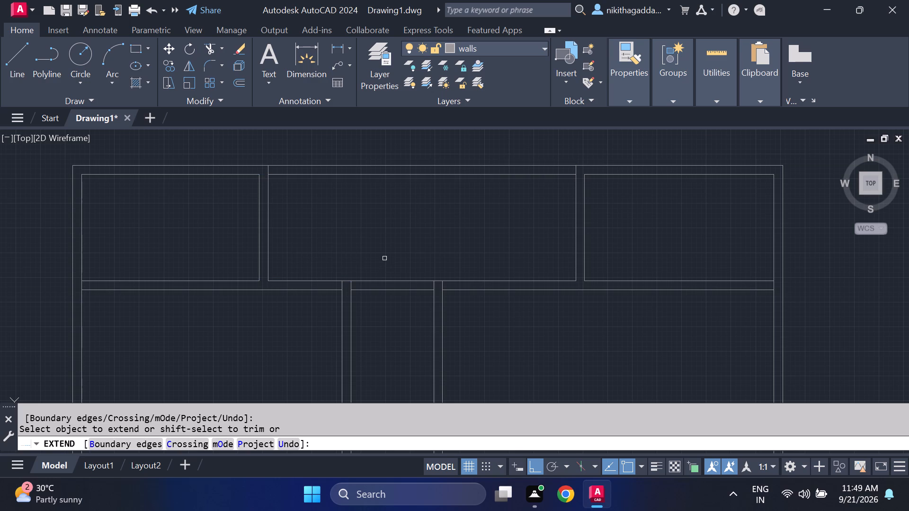
{"action": "key", "text": "Escape"}
Draw two lines across the northern middle room over its outer and inner north wall lines, from its west side to its east side.
{"action": "key", "text": "l"}
{"action": "key", "text": "Return"}
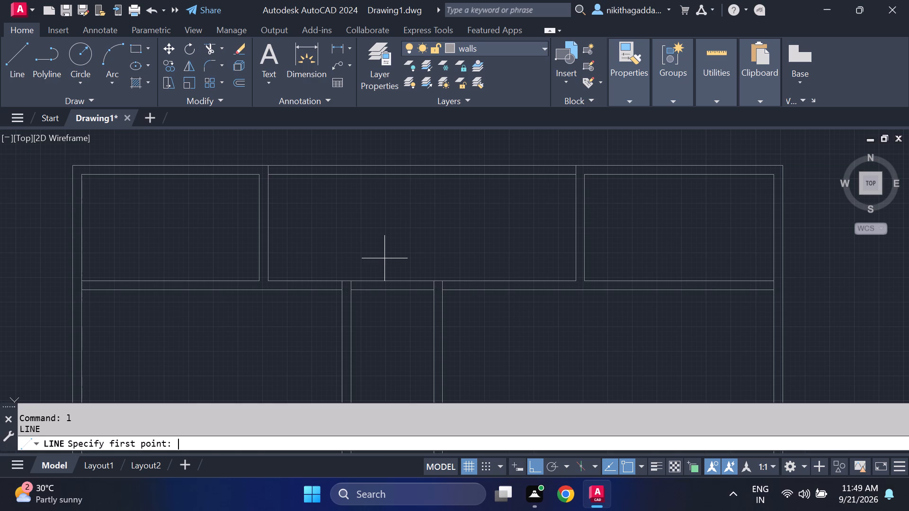
{"action": "left_click", "coordinate": [271, 163]}
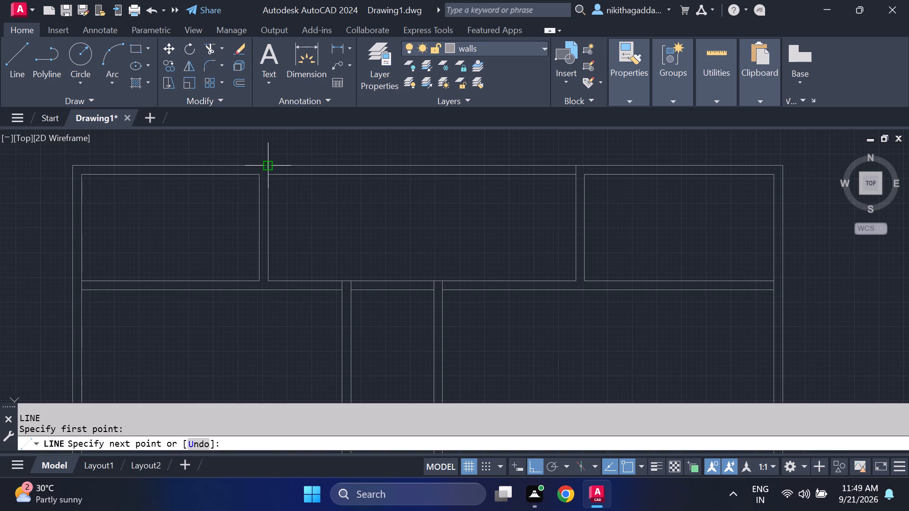
{"action": "left_click", "coordinate": [575, 164]}
{"action": "key", "text": "Escape"}
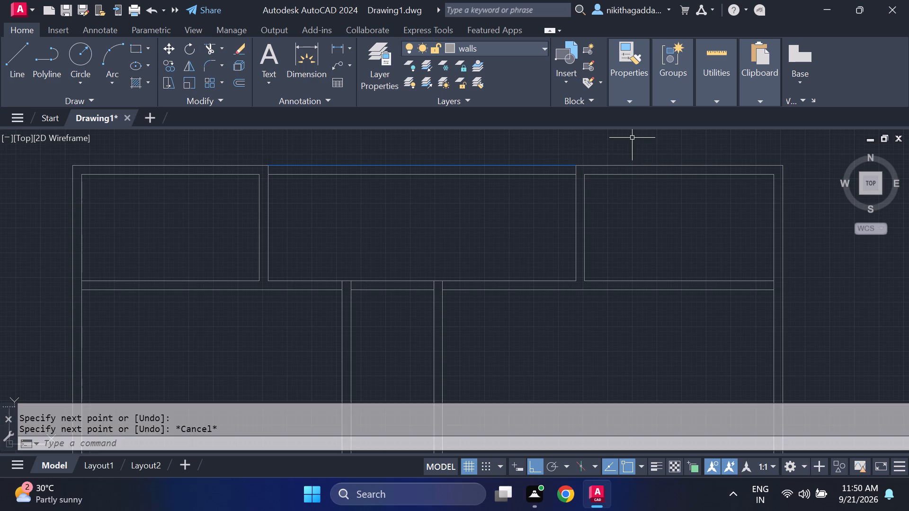
{"action": "key", "text": "space"}
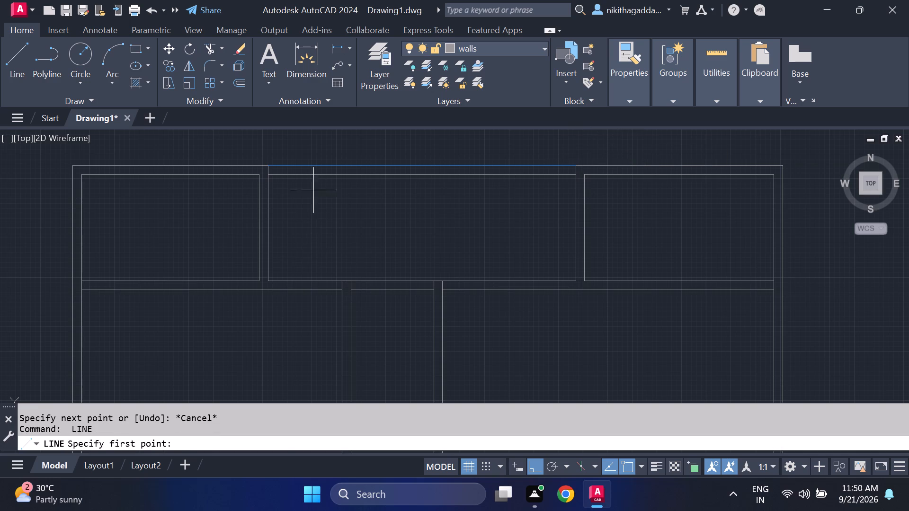
{"action": "left_click", "coordinate": [265, 176]}
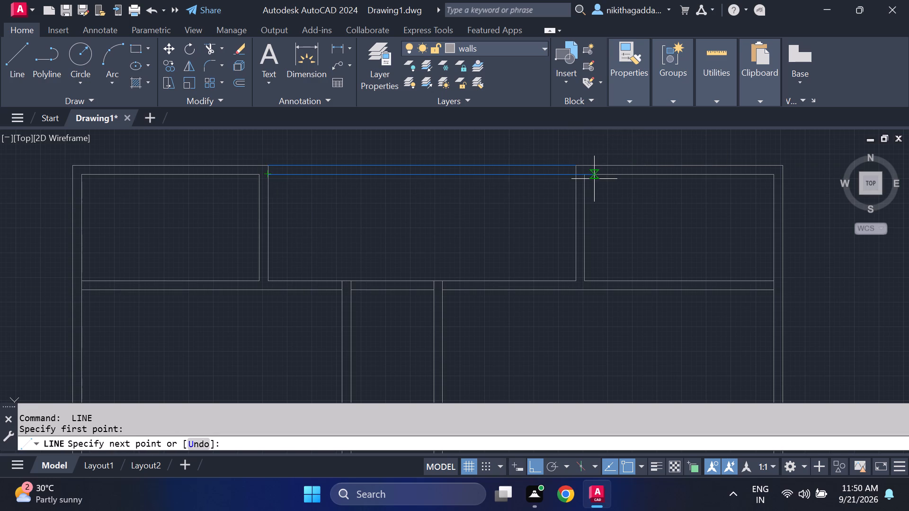
{"action": "left_click", "coordinate": [573, 177]}
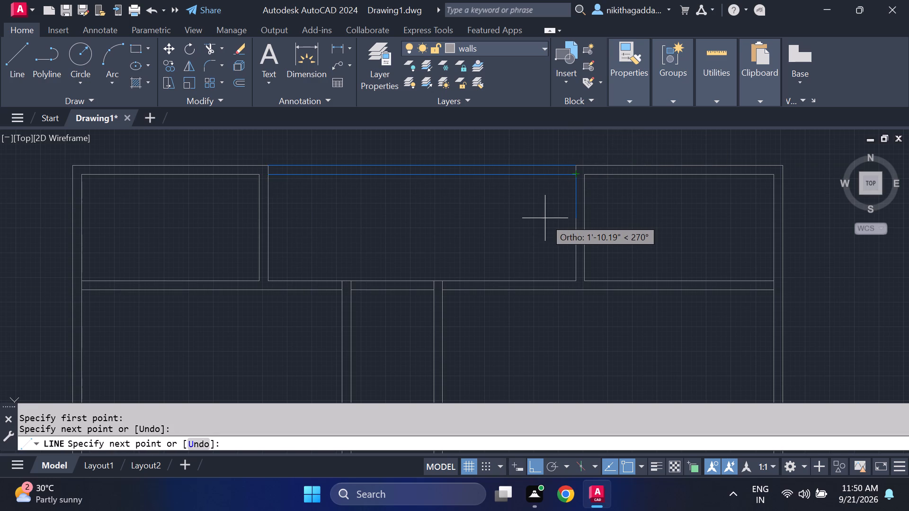
{"action": "key", "text": "Escape"}
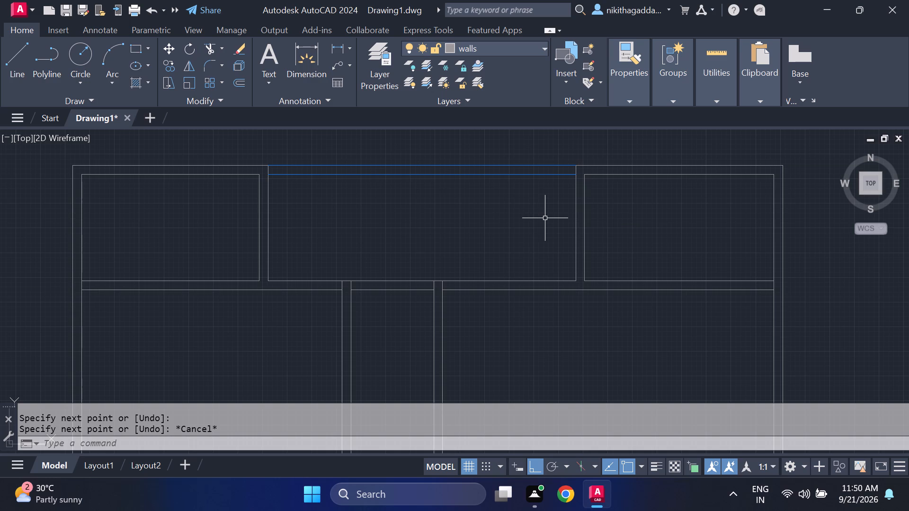
Draw a horizontal line across the northern middle room at mid-height, from its west wall to its east wall.
{"action": "key", "text": "l"}
{"action": "key", "text": "Return"}
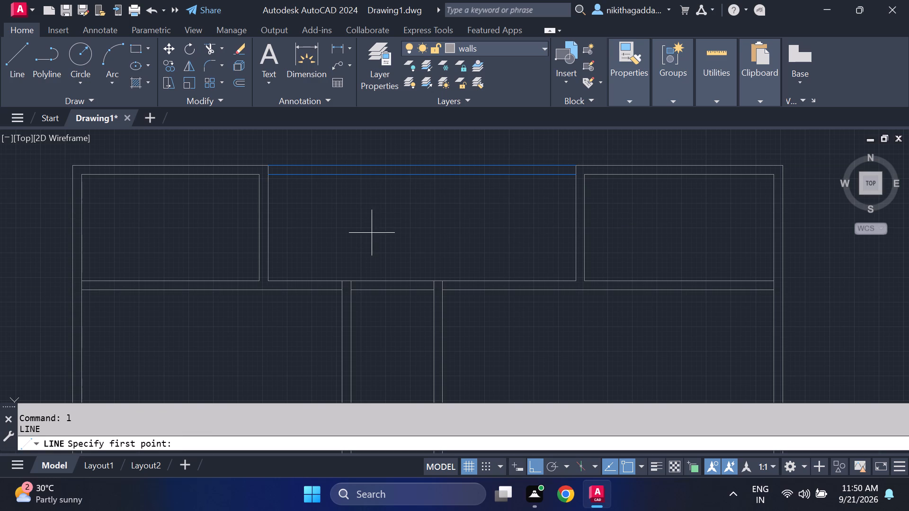
{"action": "left_click", "coordinate": [263, 226]}
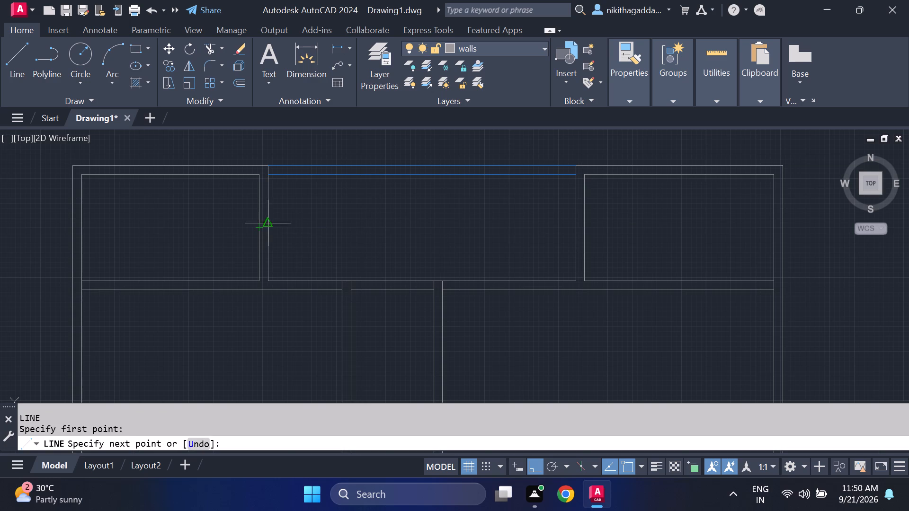
{"action": "left_click", "coordinate": [574, 227]}
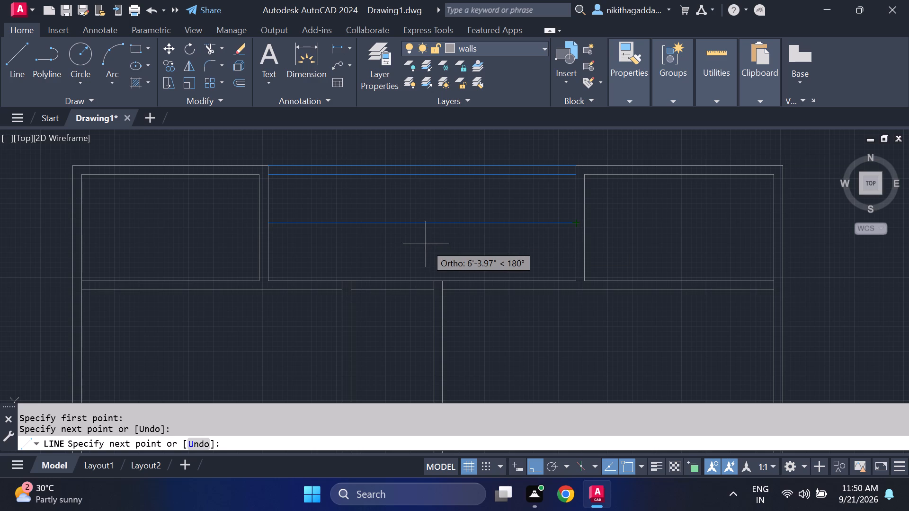
{"action": "key", "text": "Escape"}
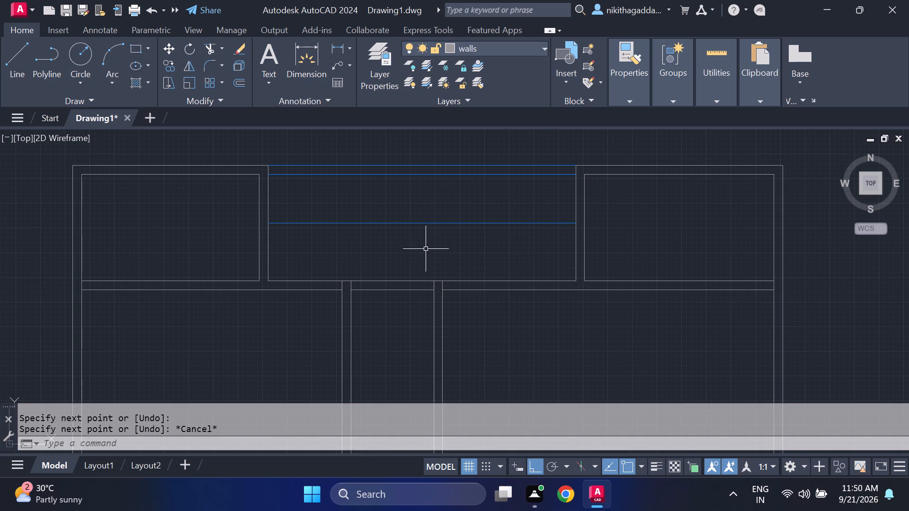
Draw a three-sided rectangular outline about 1'-2" deep on the south wall line of the northern middle room.
{"action": "key", "text": "l"}
{"action": "key", "text": "Return"}
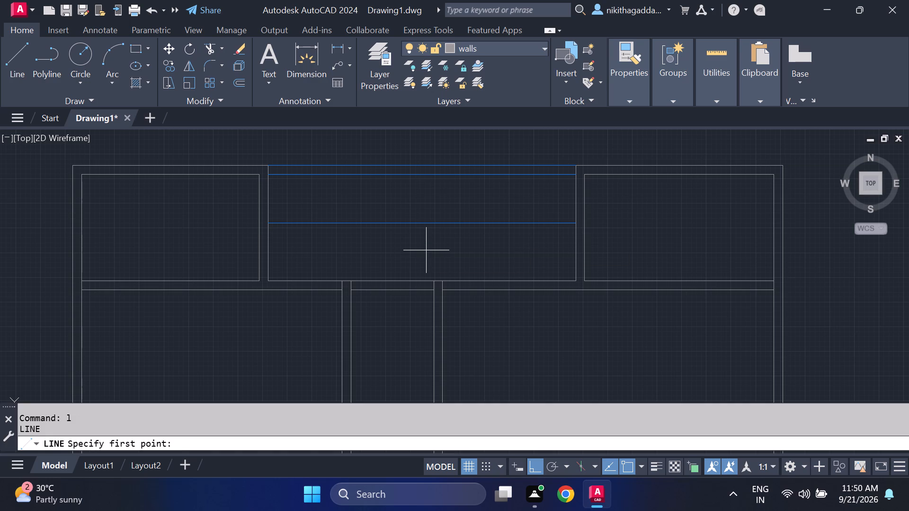
{"action": "left_click", "coordinate": [312, 276]}
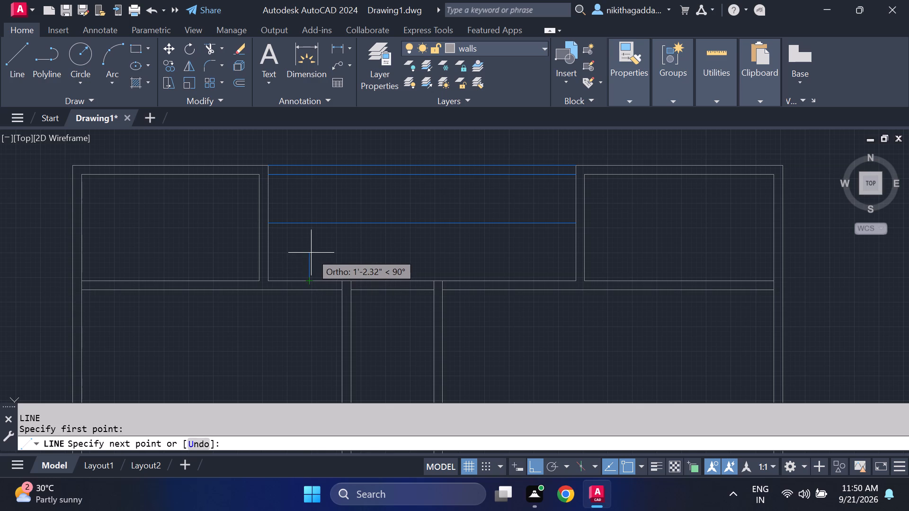
{"action": "left_click", "coordinate": [311, 253]}
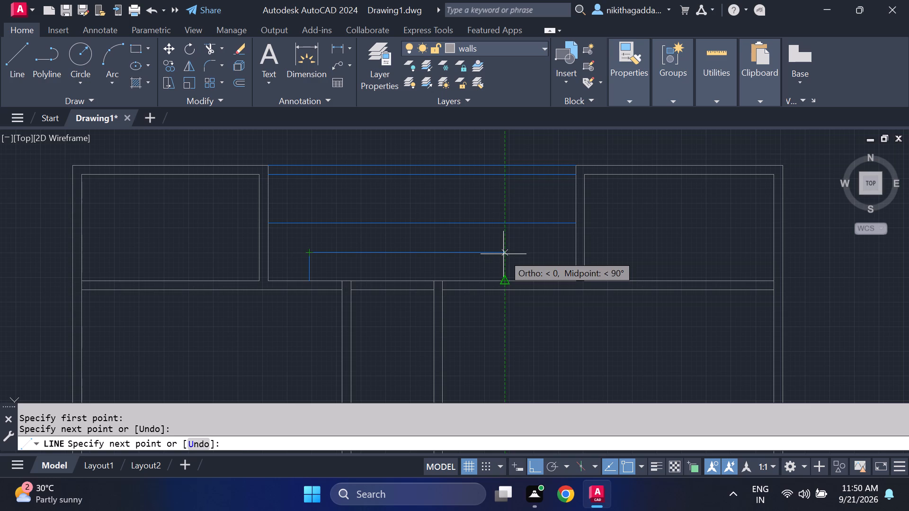
{"action": "left_click", "coordinate": [503, 254]}
{"action": "left_click", "coordinate": [502, 278]}
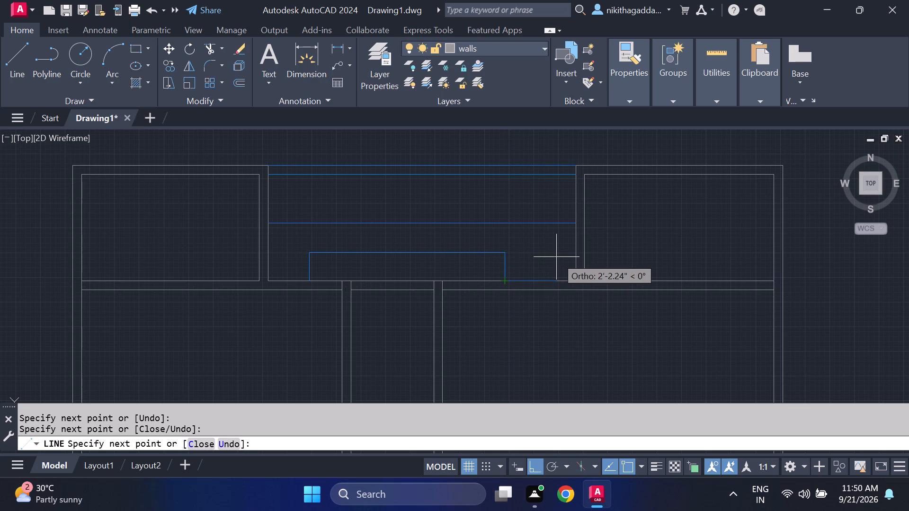
{"action": "key", "text": "Escape"}
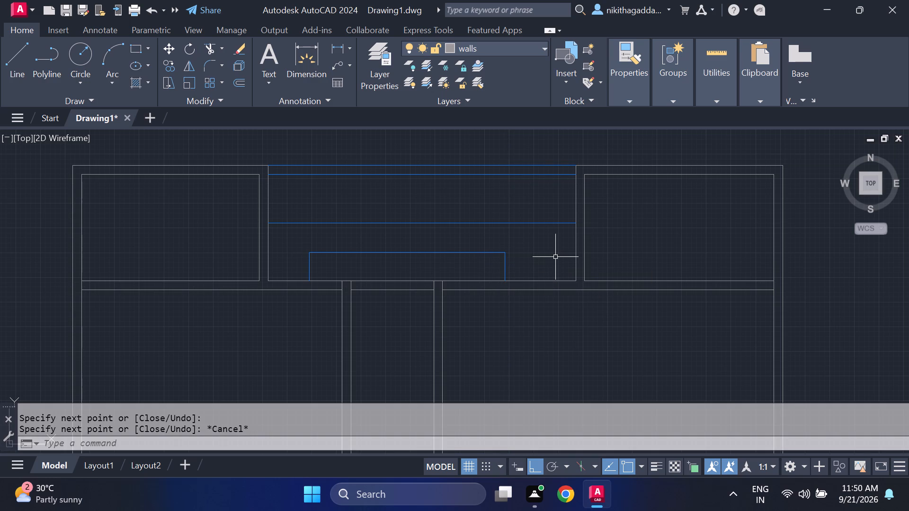
Move the west side line of the three-sided outline slightly east along the room's south wall line.
{"action": "scroll", "coordinate": [555, 257], "scroll_direction": "down", "scroll_amount": 4}
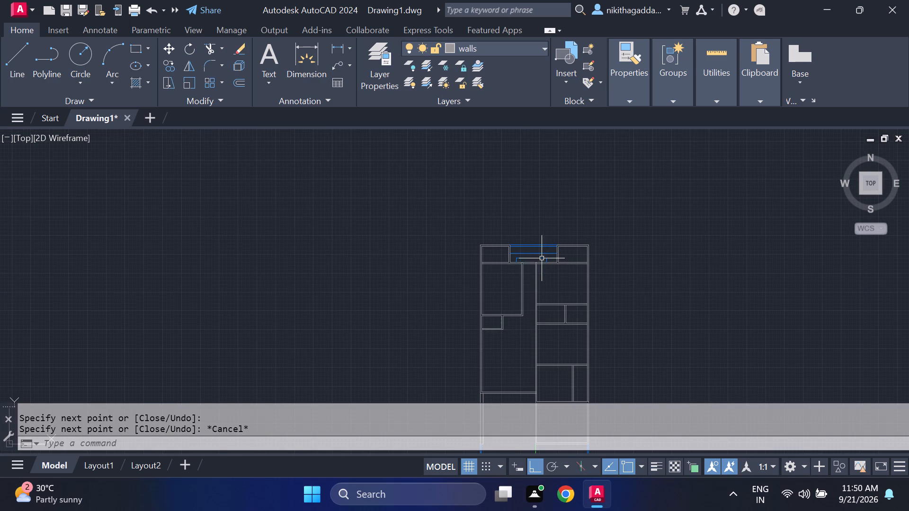
{"action": "scroll", "coordinate": [538, 255], "scroll_direction": "up", "scroll_amount": 3}
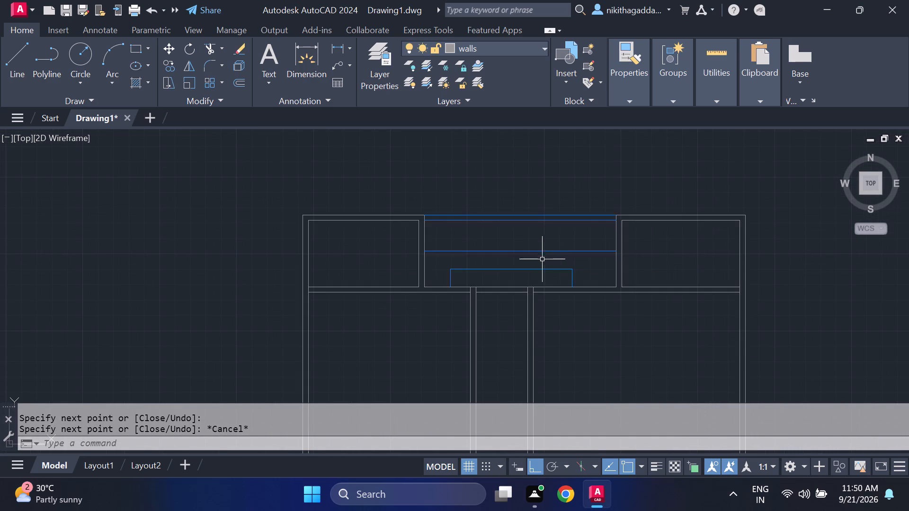
{"action": "middle_click_drag", "start_coordinate": [545, 271], "coordinate": [508, 269]}
{"action": "scroll", "coordinate": [494, 275], "scroll_direction": "up", "scroll_amount": 1}
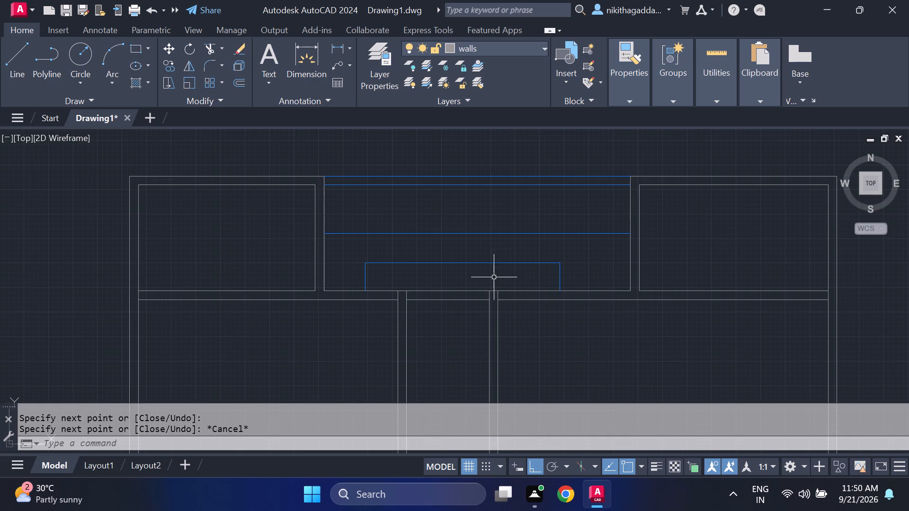
{"action": "left_click", "coordinate": [510, 246]}
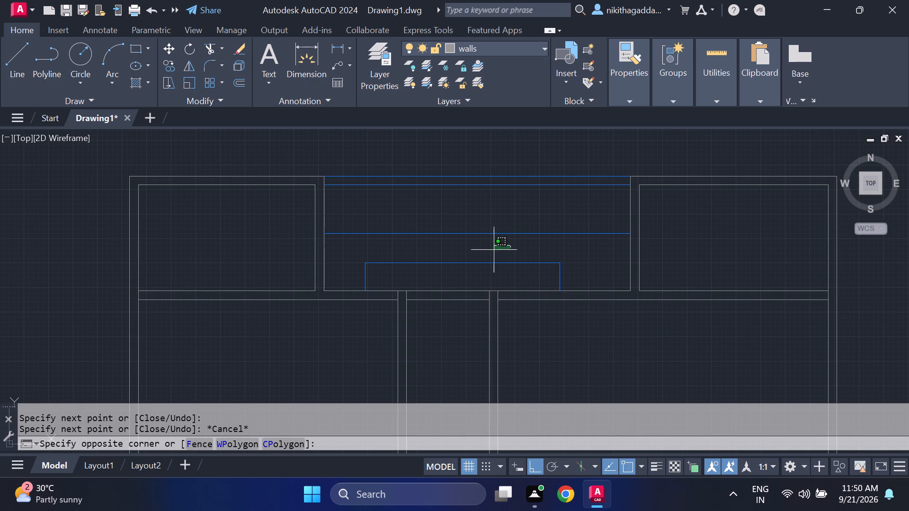
{"action": "left_click", "coordinate": [493, 251]}
{"action": "key", "text": "m"}
{"action": "key", "text": "Return"}
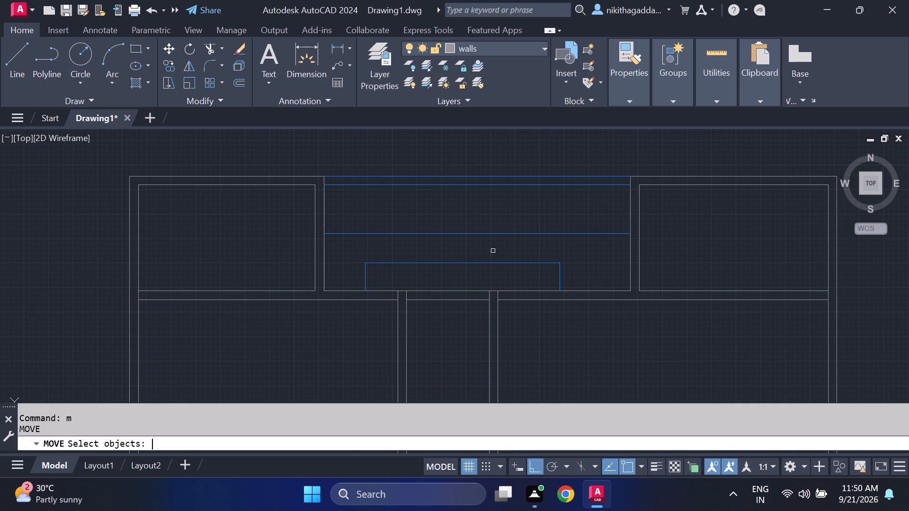
{"action": "left_click", "coordinate": [366, 277]}
{"action": "key", "text": "Return"}
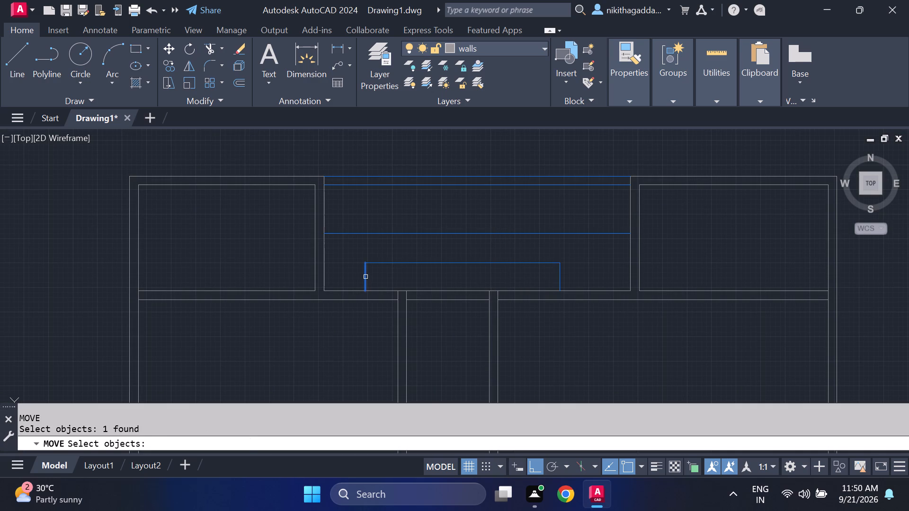
{"action": "scroll", "coordinate": [364, 280], "scroll_direction": "up", "scroll_amount": 1}
{"action": "left_click", "coordinate": [368, 299]}
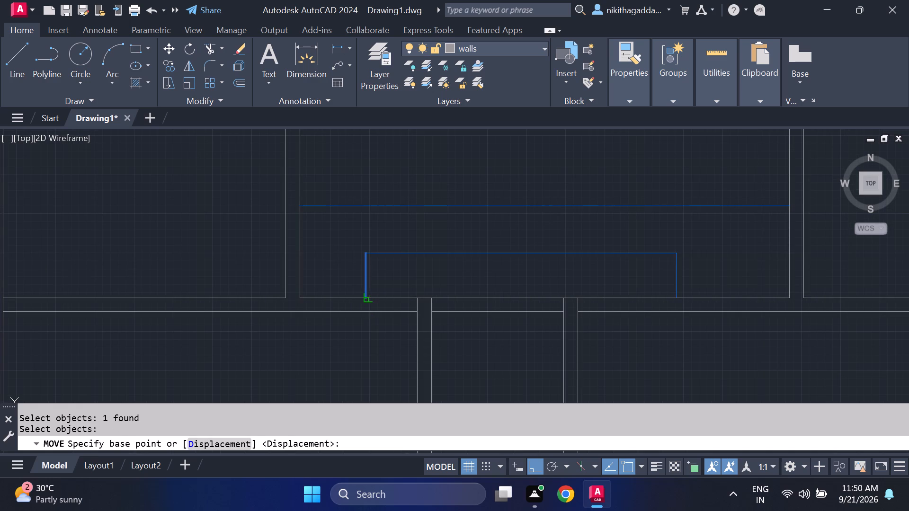
{"action": "left_click", "coordinate": [386, 296]}
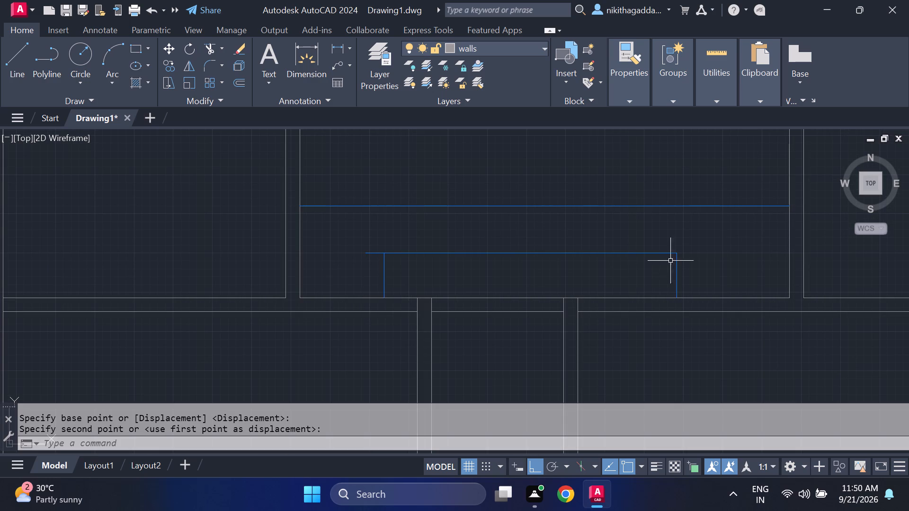
Move the east side line of the three-sided outline west along the south wall line, just past the corridor's east wall.
{"action": "left_click", "coordinate": [691, 264]}
{"action": "left_click", "coordinate": [665, 281]}
{"action": "key", "text": "m"}
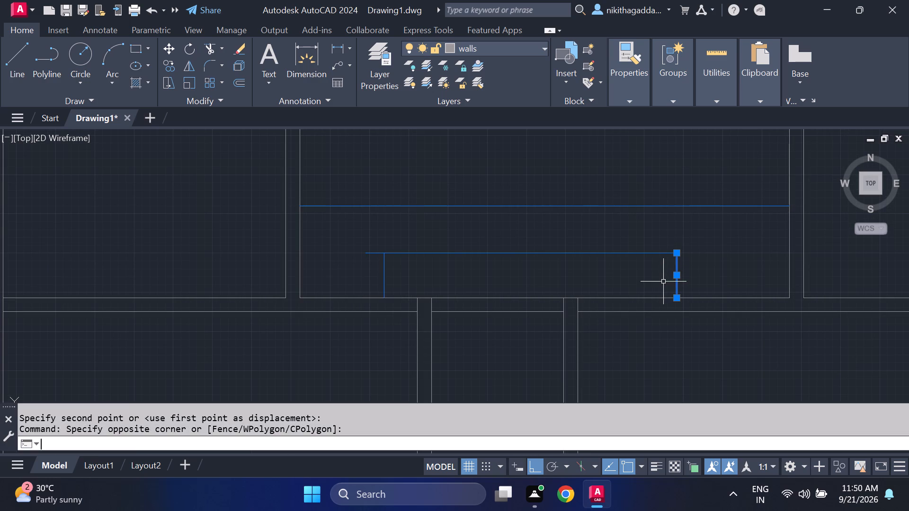
{"action": "key", "text": "Return"}
{"action": "left_click", "coordinate": [677, 295]}
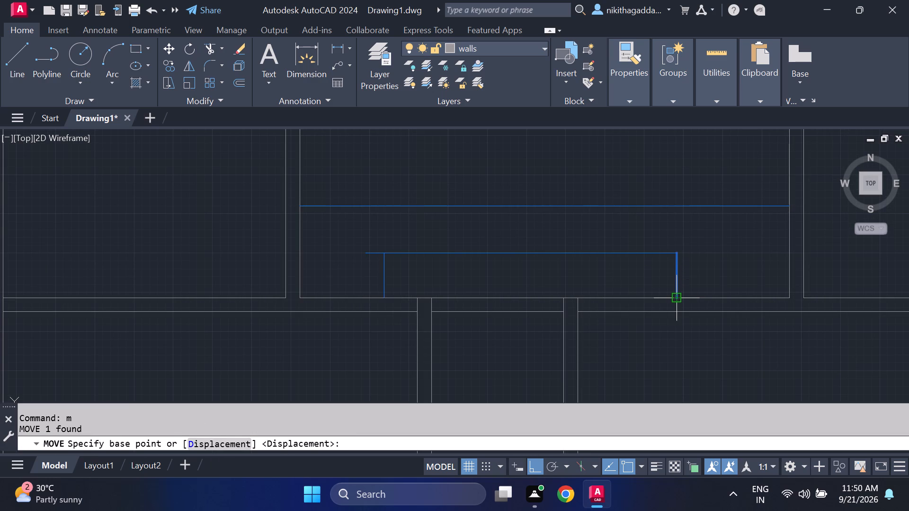
{"action": "left_click", "coordinate": [620, 292]}
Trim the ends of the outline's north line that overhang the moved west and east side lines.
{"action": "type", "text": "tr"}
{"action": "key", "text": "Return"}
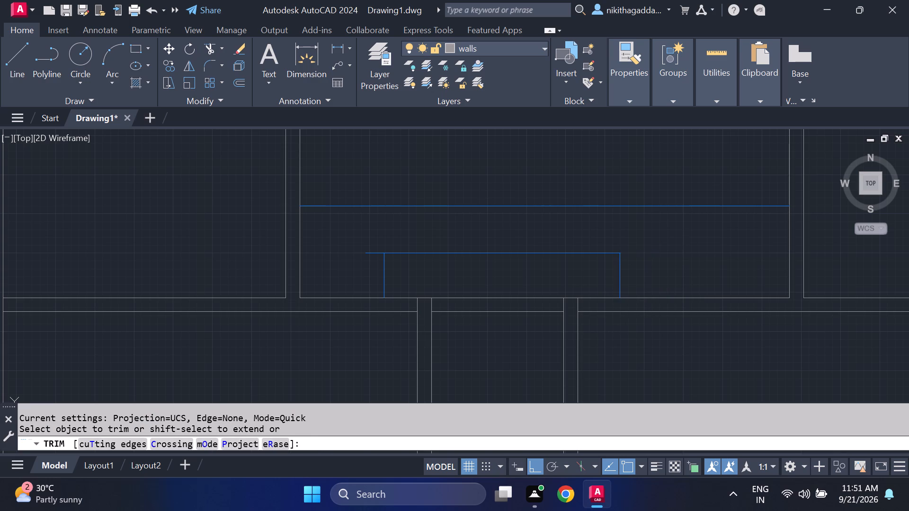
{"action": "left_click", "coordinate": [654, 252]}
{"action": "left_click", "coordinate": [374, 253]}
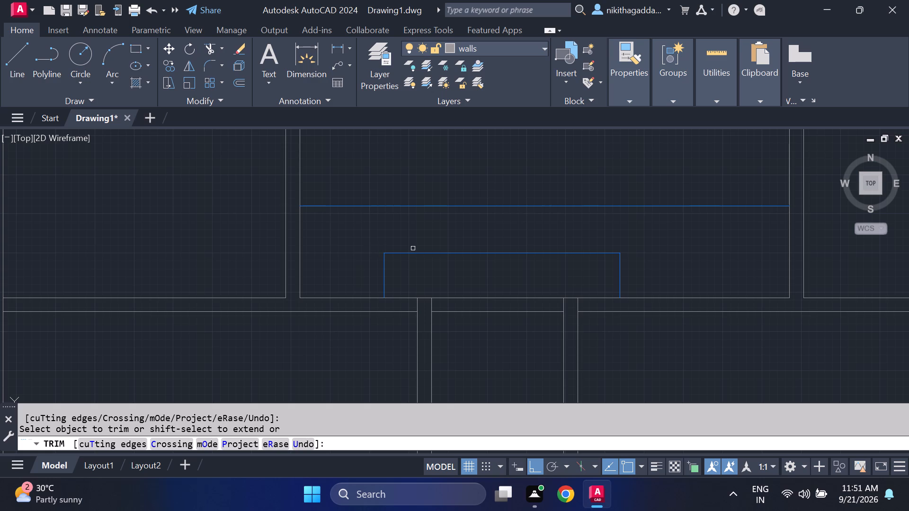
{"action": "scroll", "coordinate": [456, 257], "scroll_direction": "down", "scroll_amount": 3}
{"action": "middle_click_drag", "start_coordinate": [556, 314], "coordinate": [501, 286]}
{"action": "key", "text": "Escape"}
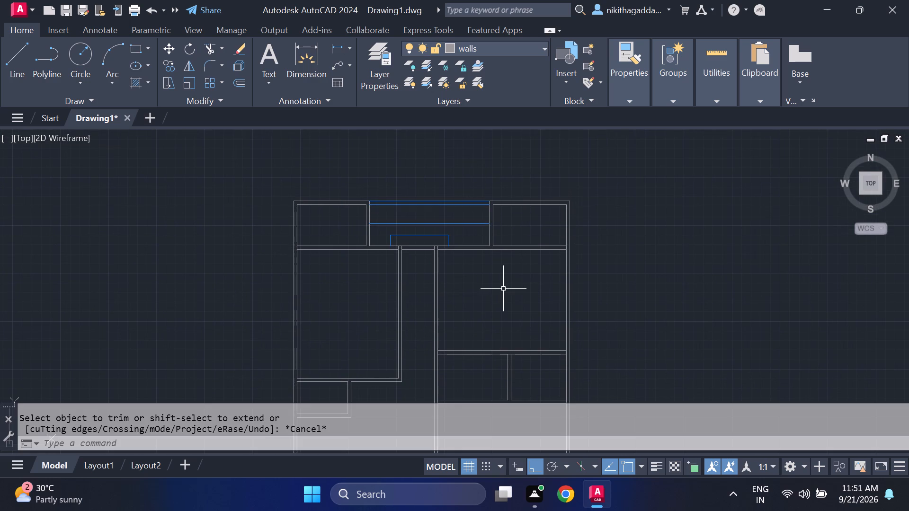
Erase the outline's north line, leaving only its two short side lines.
{"action": "scroll", "coordinate": [422, 237], "scroll_direction": "up", "scroll_amount": 2}
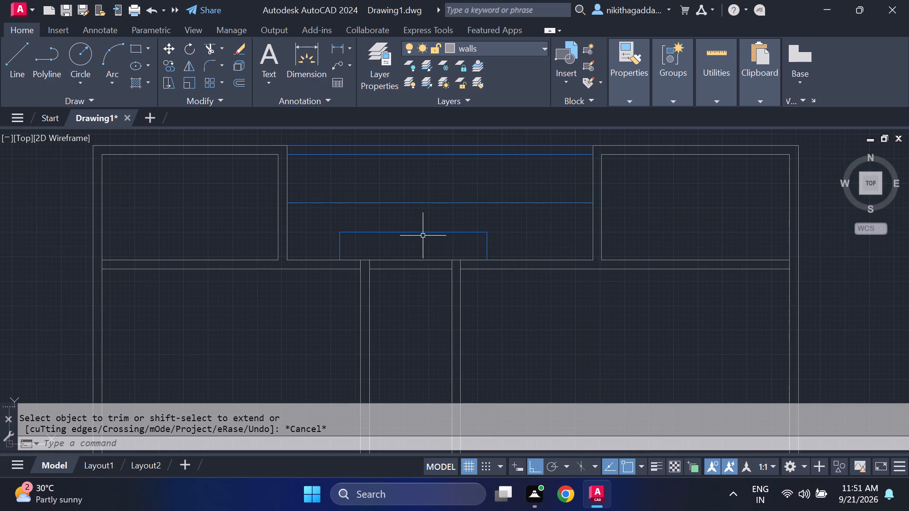
{"action": "left_click", "coordinate": [424, 233]}
{"action": "key", "text": "Delete"}
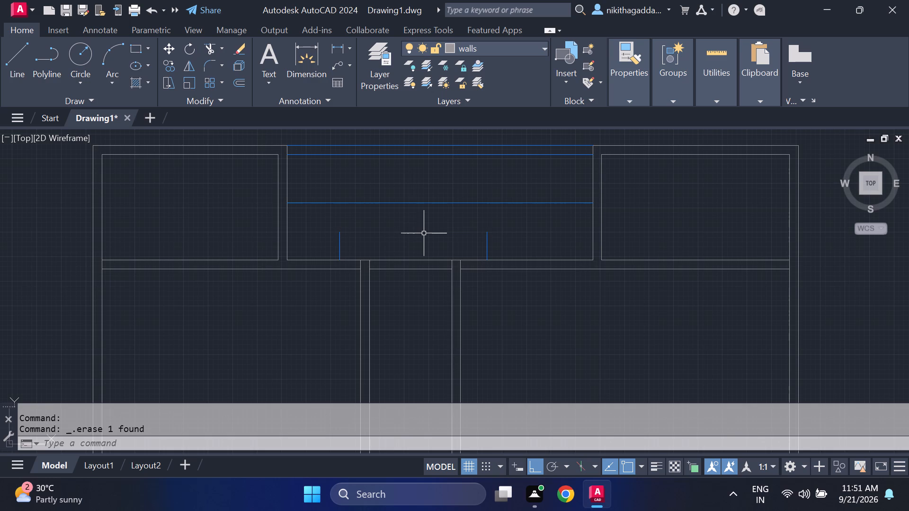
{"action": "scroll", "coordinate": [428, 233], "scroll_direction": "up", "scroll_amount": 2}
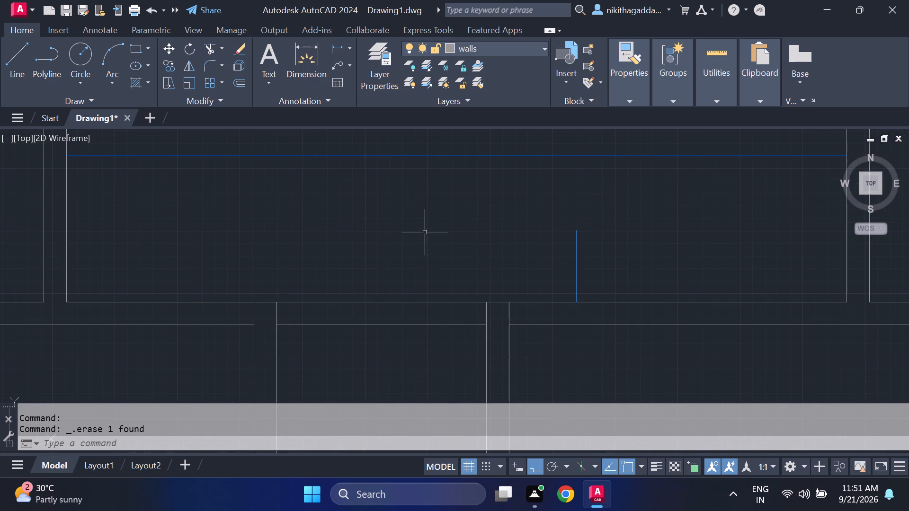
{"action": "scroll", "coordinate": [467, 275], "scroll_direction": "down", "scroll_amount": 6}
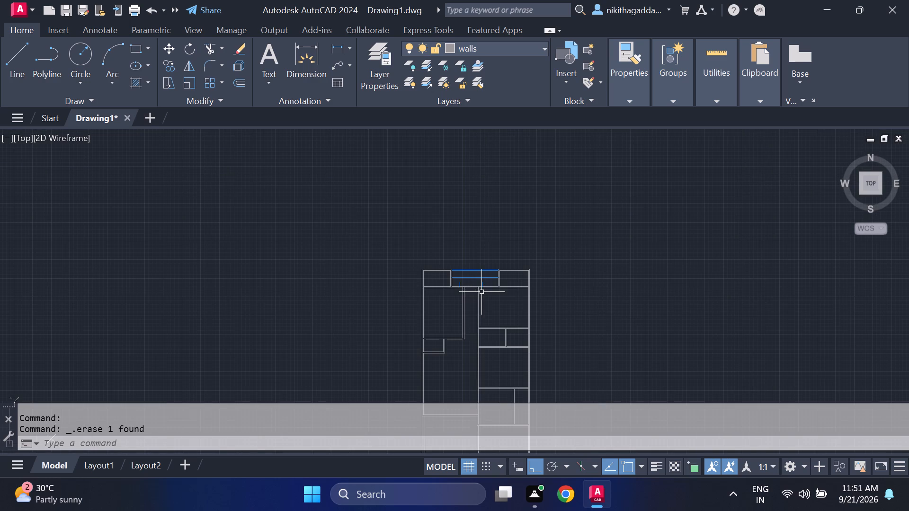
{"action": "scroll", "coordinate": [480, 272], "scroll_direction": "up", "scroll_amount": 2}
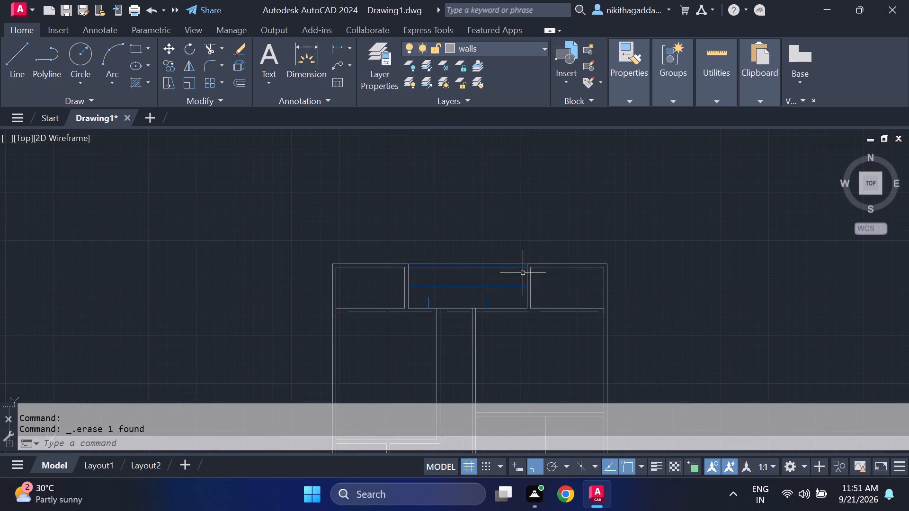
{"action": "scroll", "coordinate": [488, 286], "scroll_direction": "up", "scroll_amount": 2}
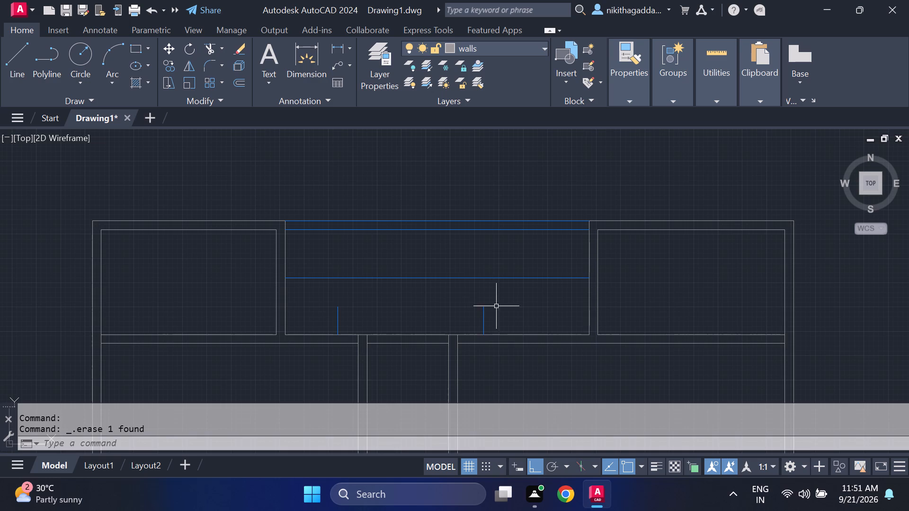
Erase the outline's two remaining short side lines above the room's south wall line.
{"action": "left_click", "coordinate": [483, 319]}
{"action": "left_click", "coordinate": [343, 310]}
{"action": "left_click", "coordinate": [324, 314]}
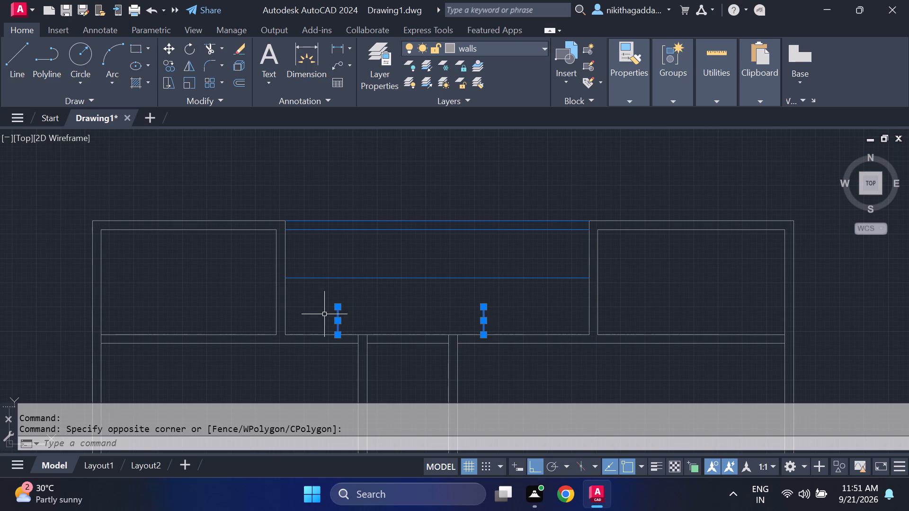
{"action": "key", "text": "Delete"}
Draw a three-sided outline on the north-middle room's south wall line, about 6'-1" long and 6" deep, spanning the corridor opening.
{"action": "key", "text": "l"}
{"action": "key", "text": "Return"}
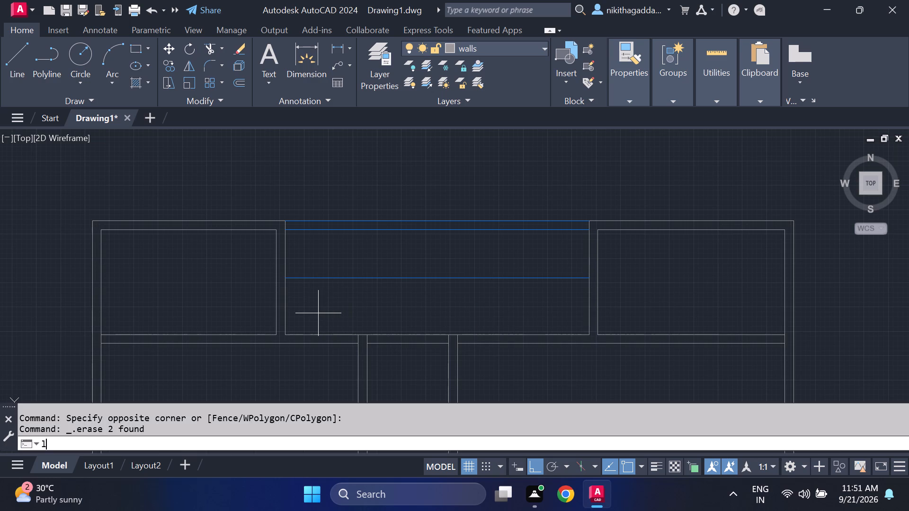
{"action": "scroll", "coordinate": [340, 347], "scroll_direction": "up", "scroll_amount": 1}
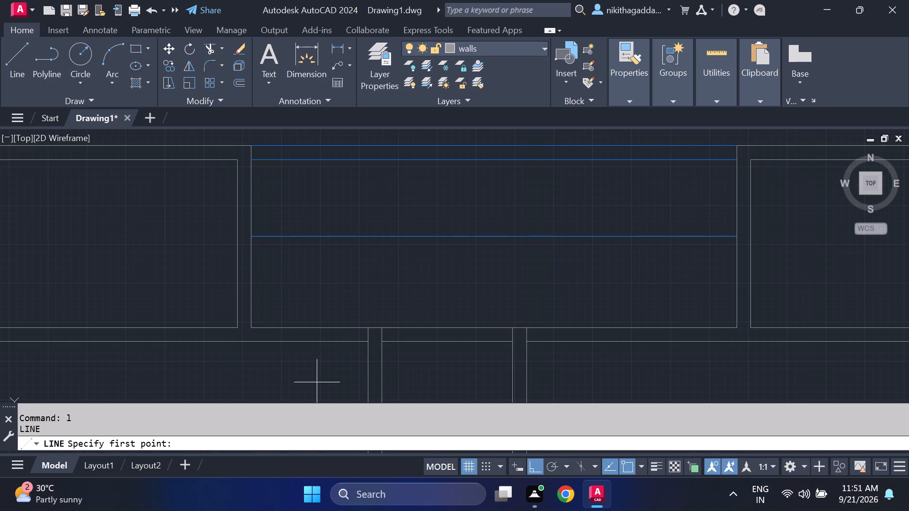
{"action": "left_click", "coordinate": [326, 328]}
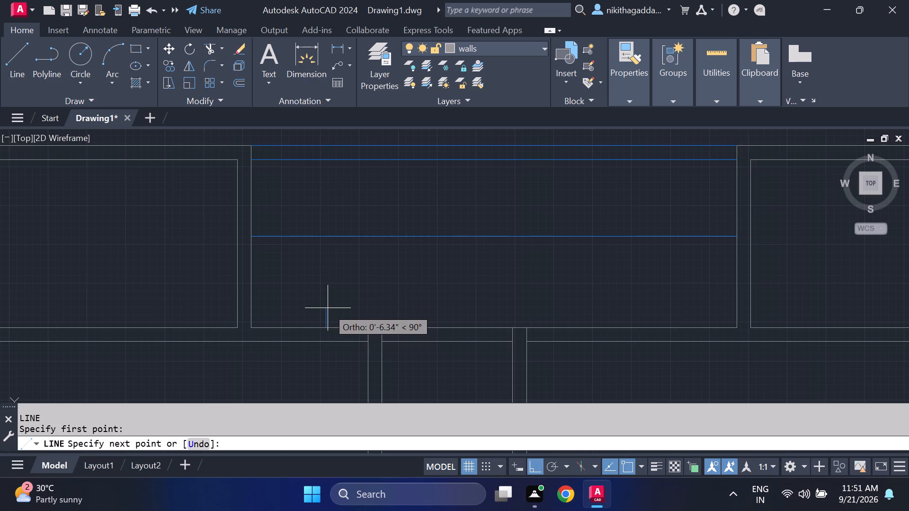
{"action": "left_click", "coordinate": [328, 308]}
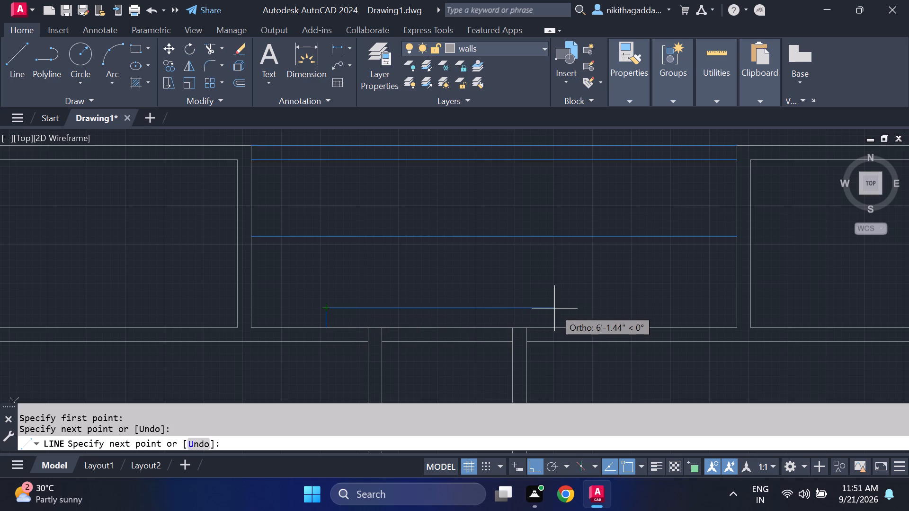
{"action": "left_click", "coordinate": [553, 308]}
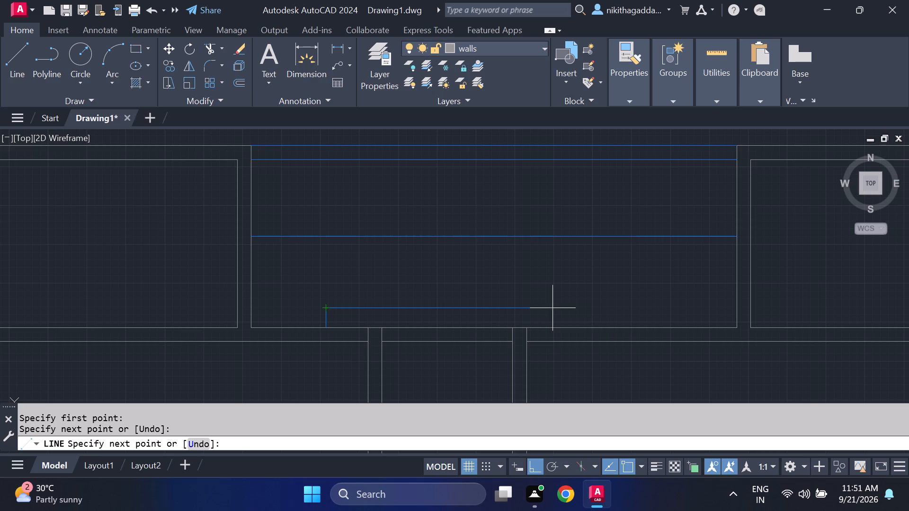
{"action": "left_click", "coordinate": [552, 328]}
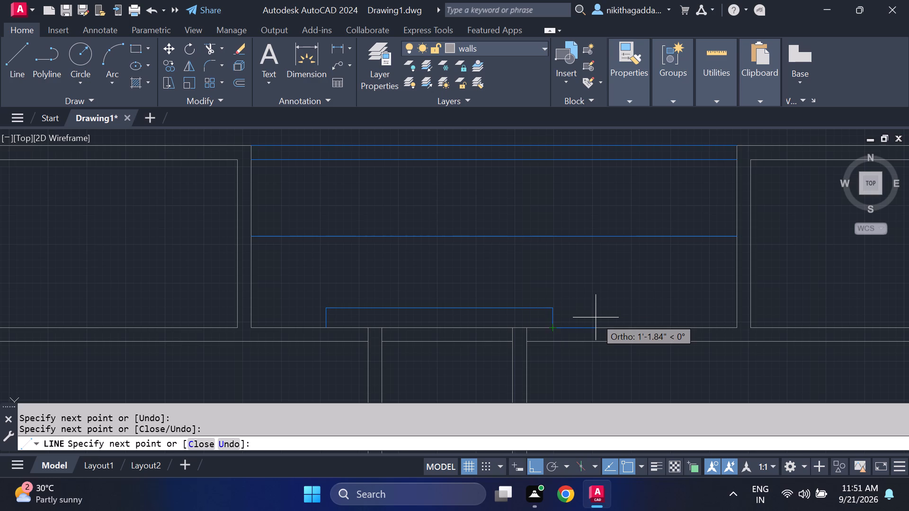
{"action": "key", "text": "Escape"}
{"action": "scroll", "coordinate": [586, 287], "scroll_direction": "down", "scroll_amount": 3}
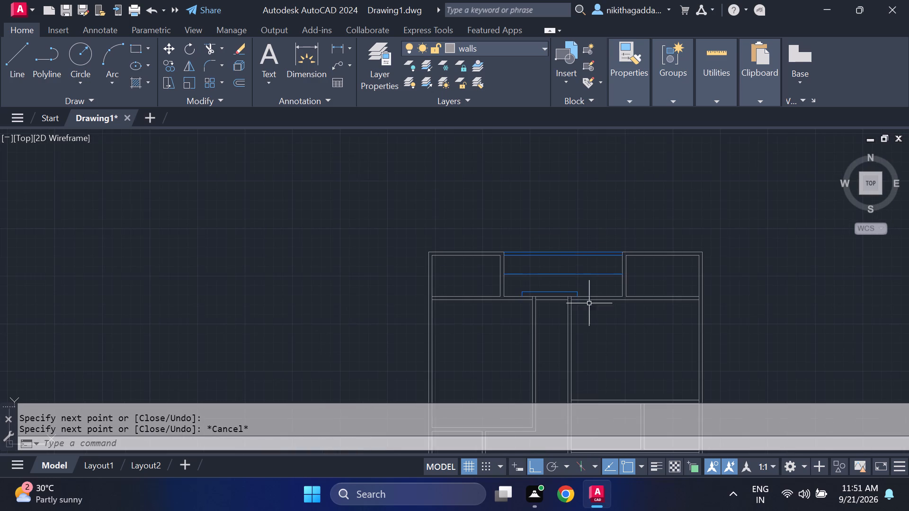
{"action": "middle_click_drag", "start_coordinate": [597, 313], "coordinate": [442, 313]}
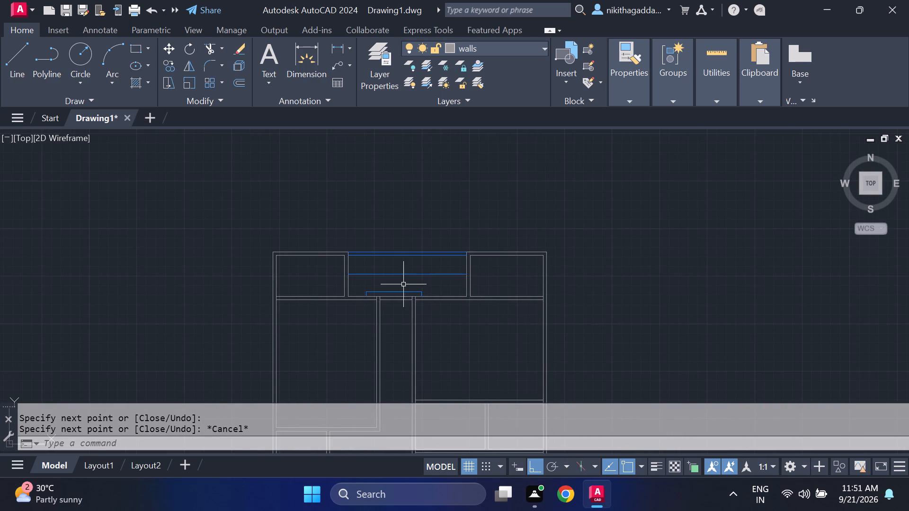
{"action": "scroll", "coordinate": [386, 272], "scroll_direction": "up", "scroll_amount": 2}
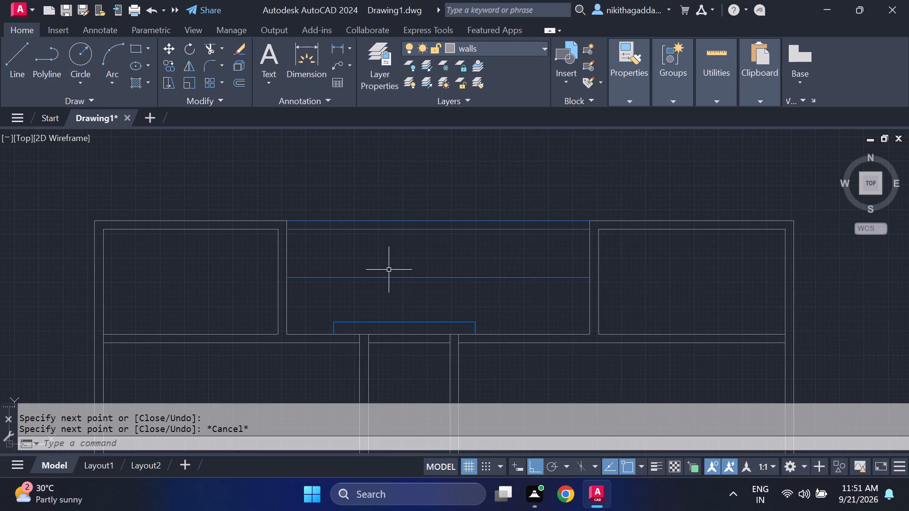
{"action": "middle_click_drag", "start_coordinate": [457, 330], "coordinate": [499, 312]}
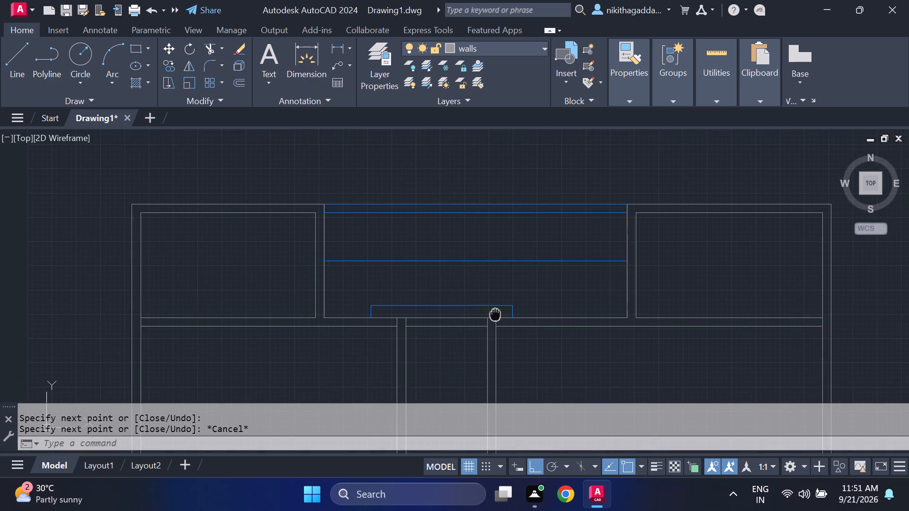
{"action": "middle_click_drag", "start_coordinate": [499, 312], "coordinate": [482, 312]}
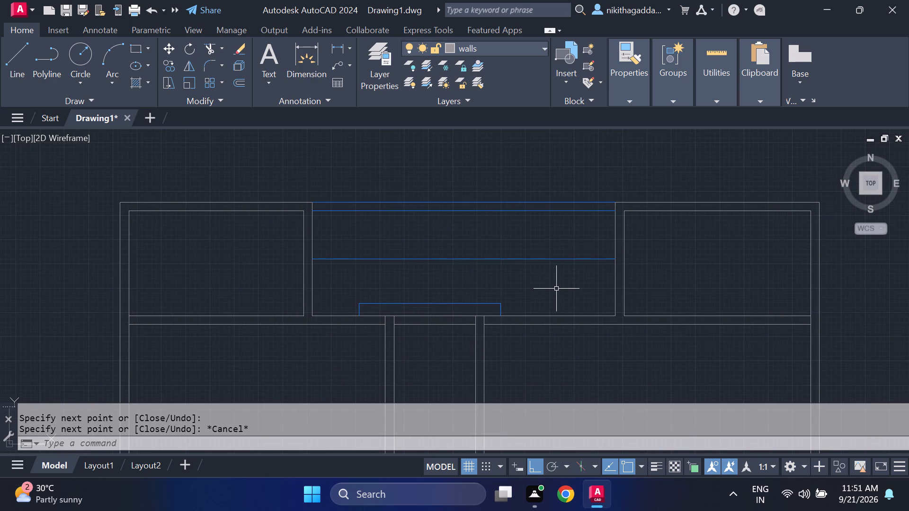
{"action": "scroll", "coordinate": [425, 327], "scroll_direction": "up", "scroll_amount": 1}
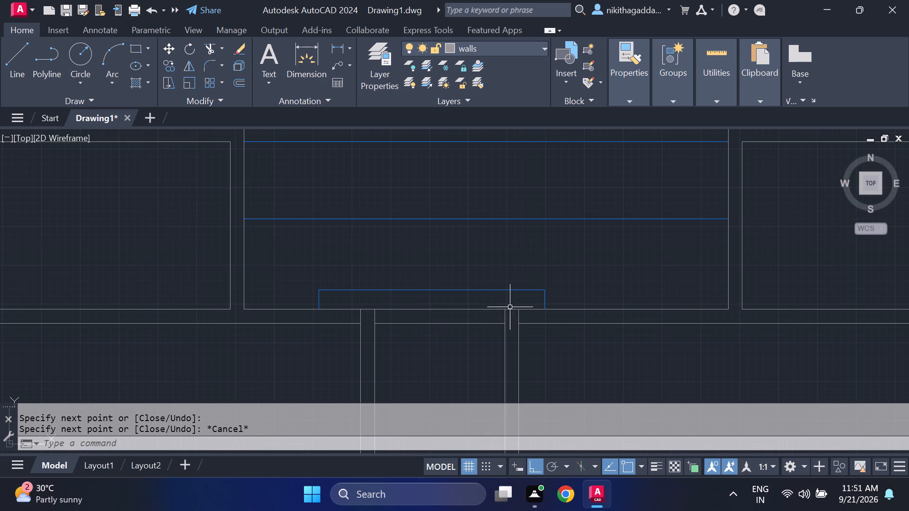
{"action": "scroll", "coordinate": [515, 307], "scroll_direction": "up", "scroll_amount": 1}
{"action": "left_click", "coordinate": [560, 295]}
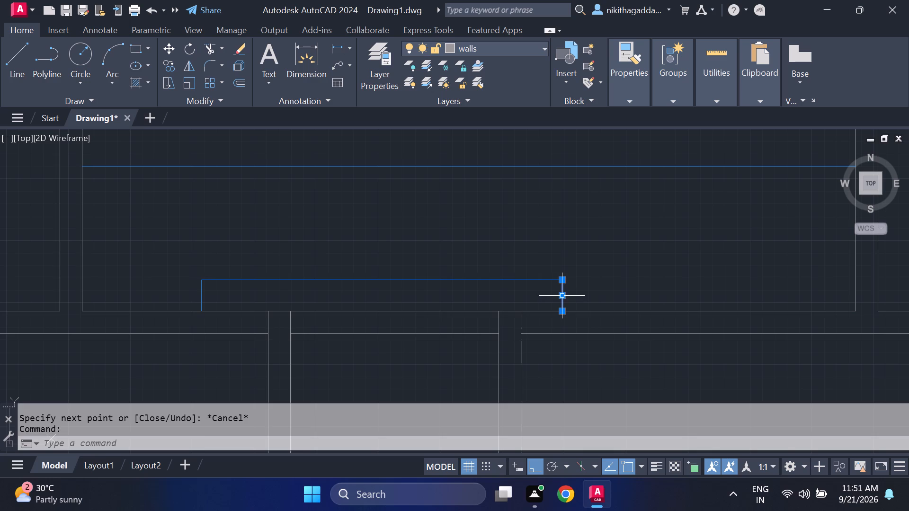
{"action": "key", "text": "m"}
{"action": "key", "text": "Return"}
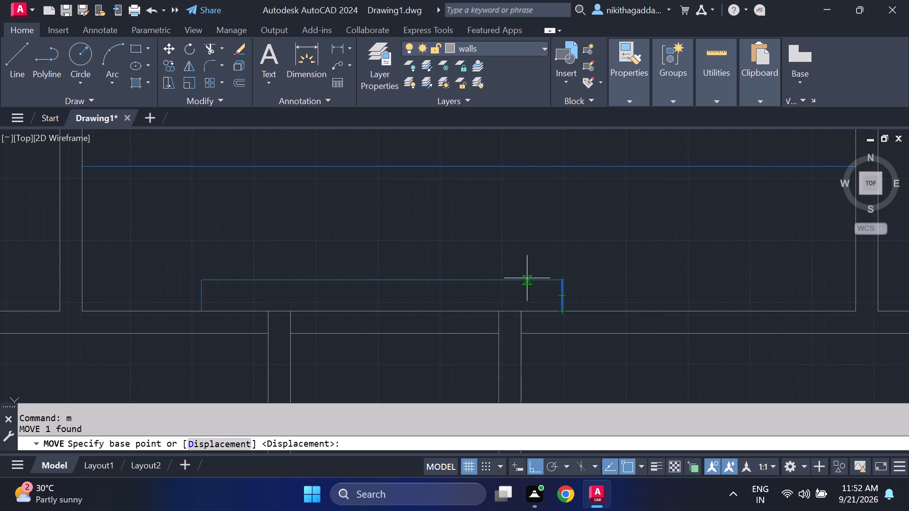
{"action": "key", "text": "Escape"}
Load the ISO dash linetype ACAD_ISO02W100 into the drawing from acad.lin.
{"action": "left_click_drag", "start_coordinate": [493, 136], "coordinate": [483, 146]}
{"action": "left_click", "coordinate": [345, 233]}
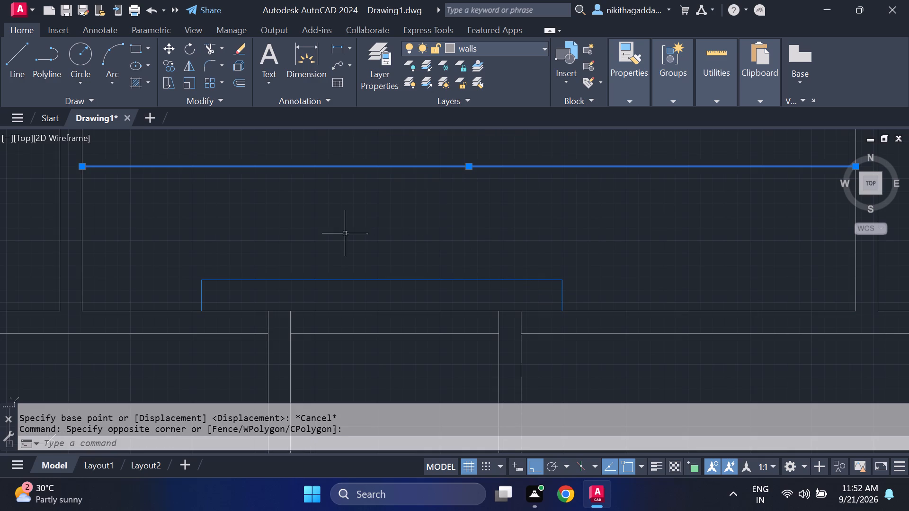
{"action": "left_click", "coordinate": [623, 91]}
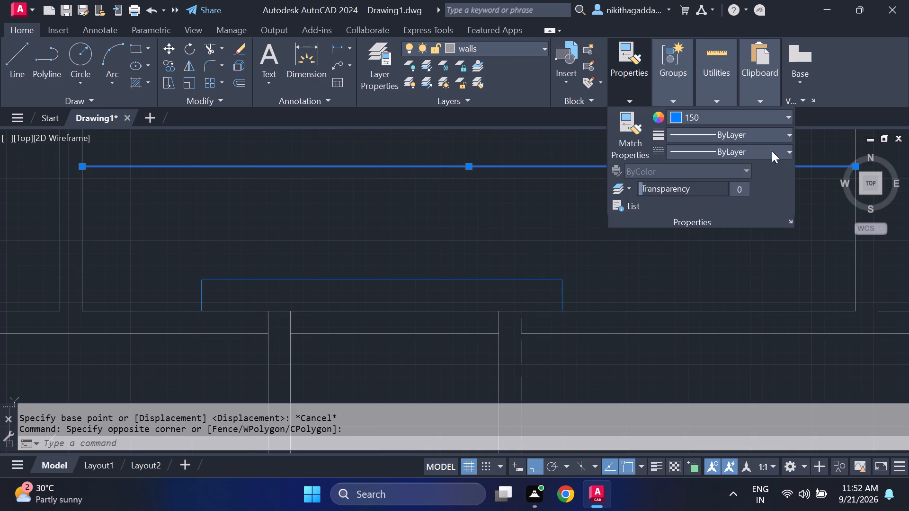
{"action": "left_click", "coordinate": [791, 151]}
{"action": "left_click", "coordinate": [696, 218]}
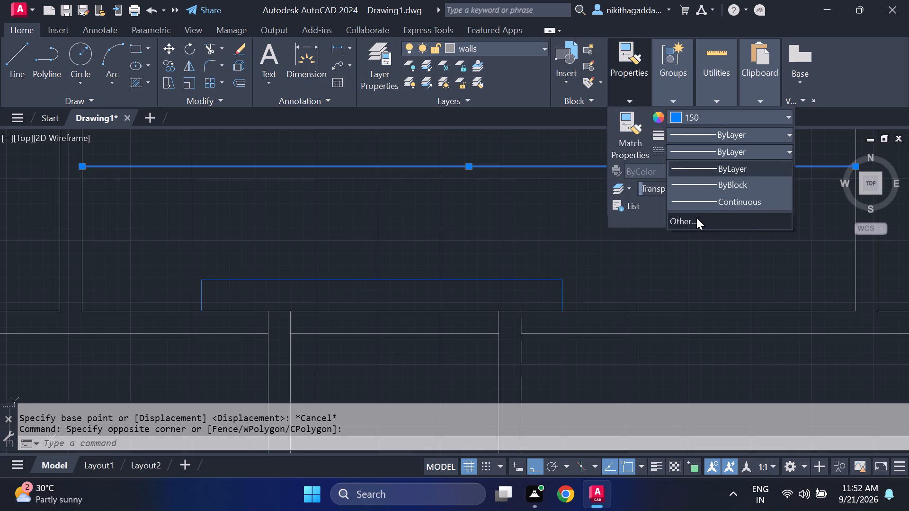
{"action": "left_click", "coordinate": [568, 118]}
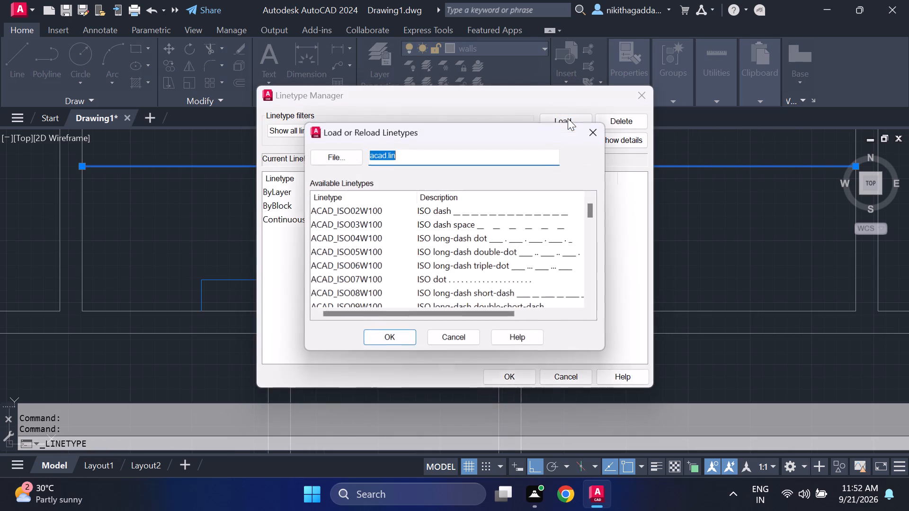
{"action": "left_click", "coordinate": [507, 209]}
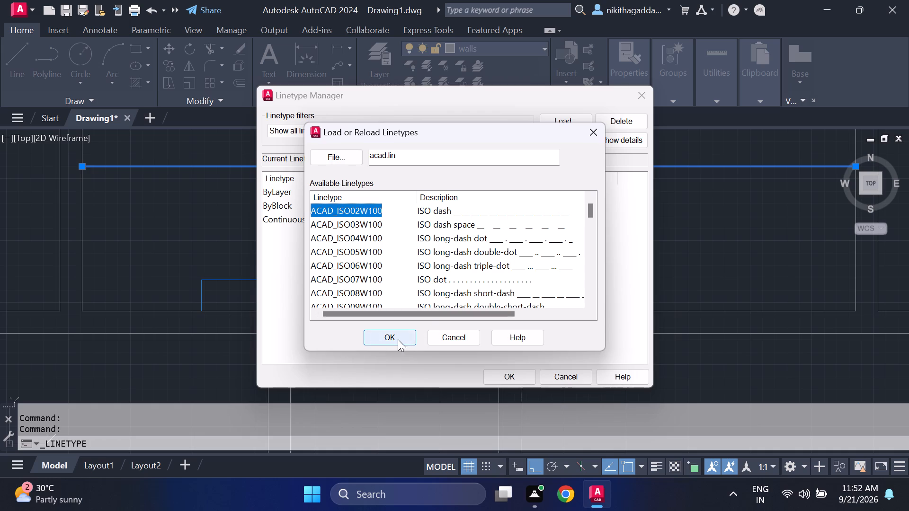
{"action": "left_click", "coordinate": [387, 331]}
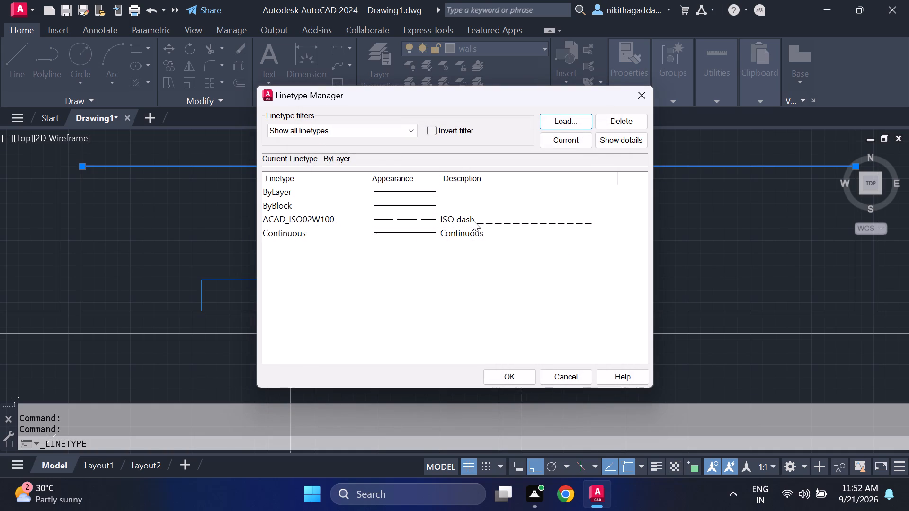
{"action": "left_click", "coordinate": [472, 220]}
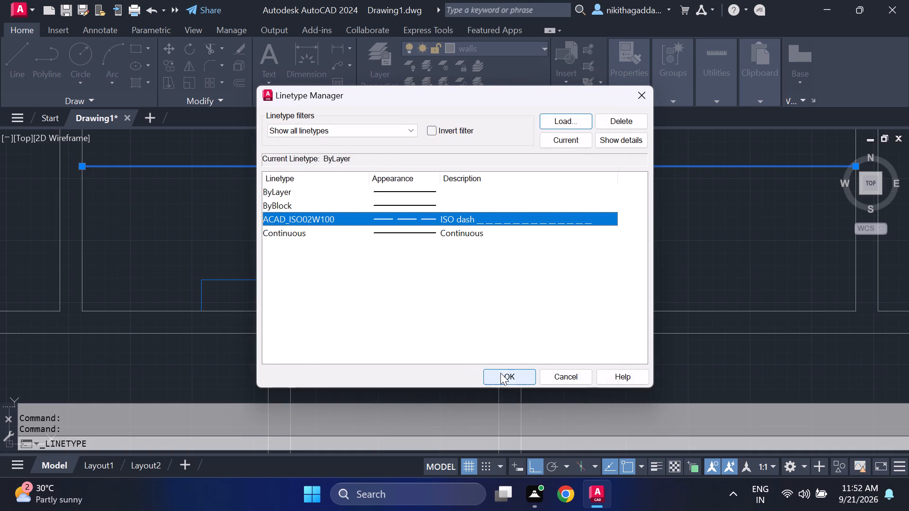
{"action": "left_click", "coordinate": [514, 376]}
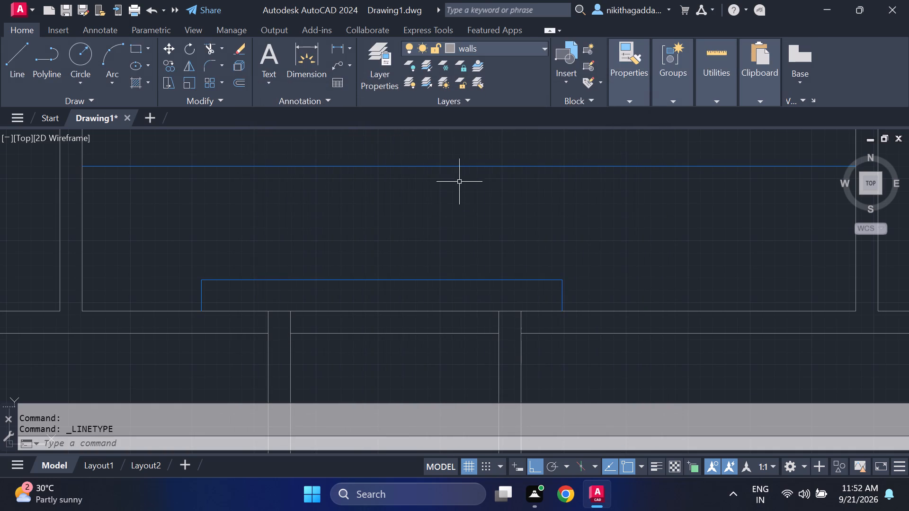
Set the linetype of the blue east-west line across the middle of the north-middle room to ACAD_ISO02W100.
{"action": "left_click", "coordinate": [467, 165]}
{"action": "left_click", "coordinate": [632, 103]}
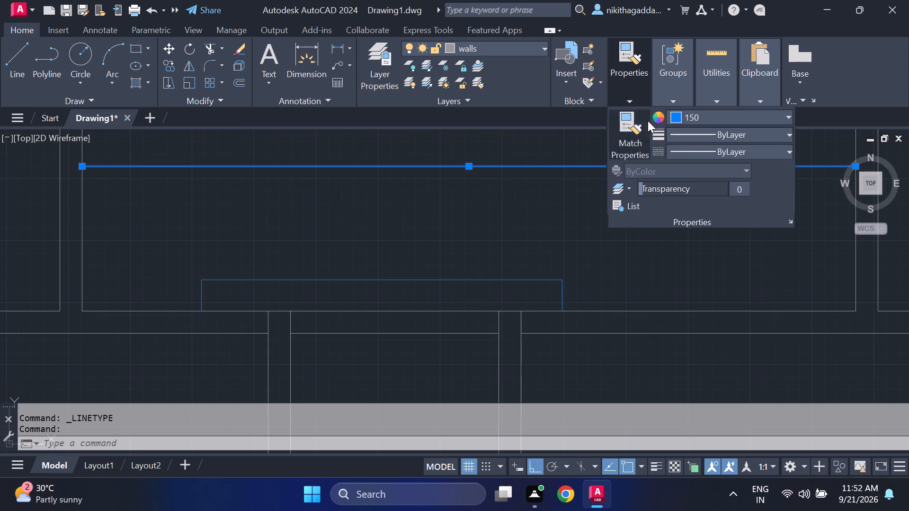
{"action": "left_click", "coordinate": [789, 152]}
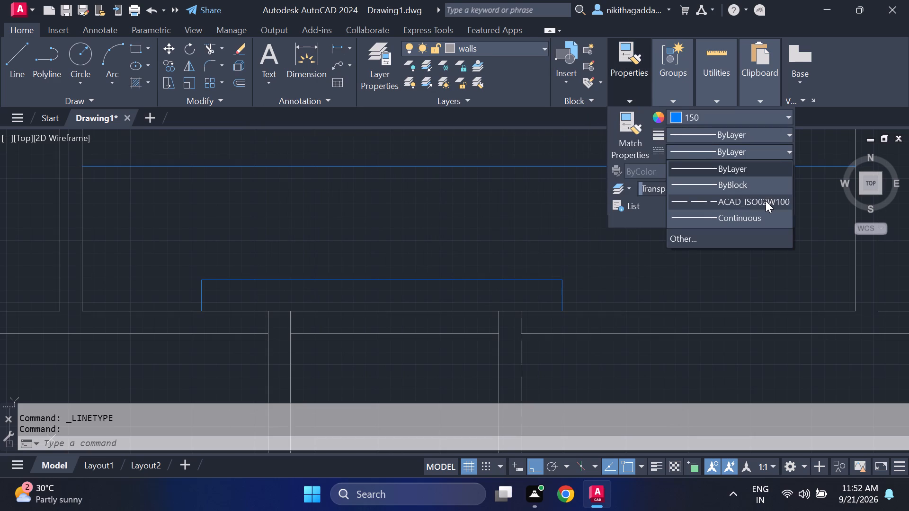
{"action": "left_click", "coordinate": [766, 201]}
{"action": "key", "text": "Escape"}
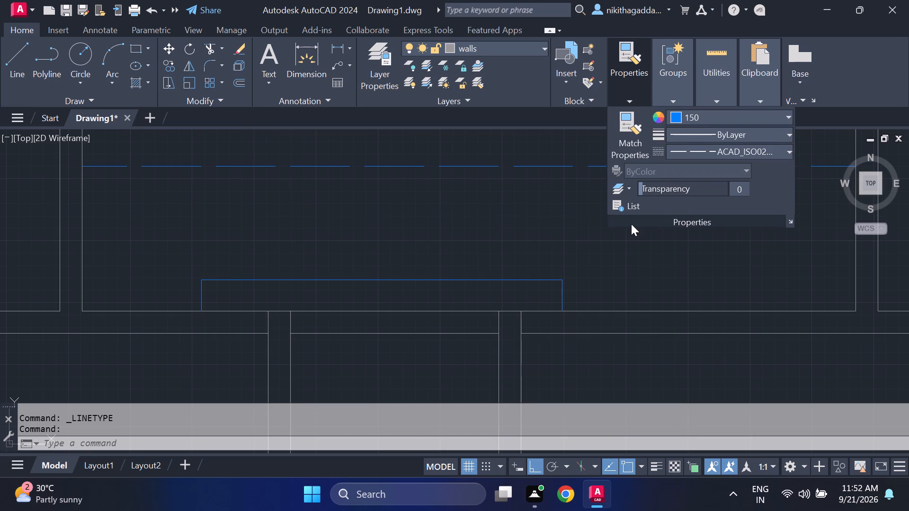
{"action": "key", "text": "Escape"}
{"action": "key", "text": "Escape"}
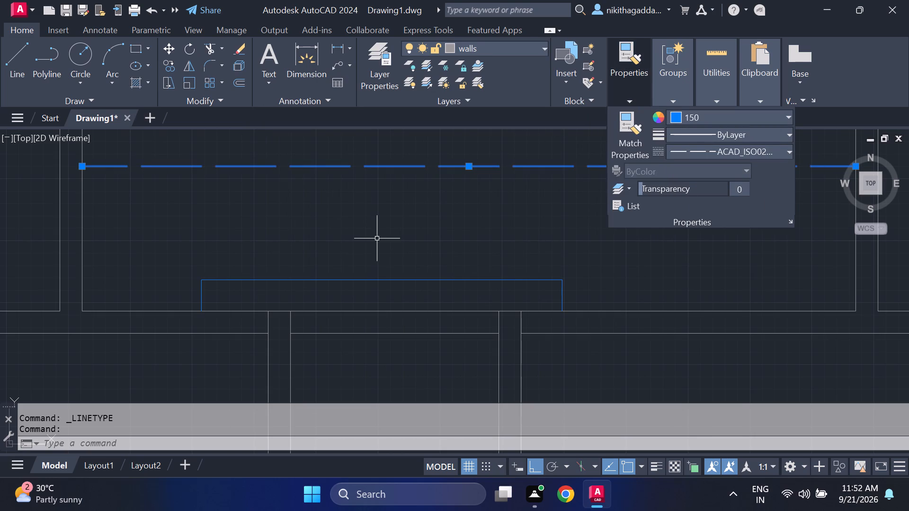
{"action": "scroll", "coordinate": [378, 238], "scroll_direction": "down", "scroll_amount": 3}
{"action": "key", "text": "Escape"}
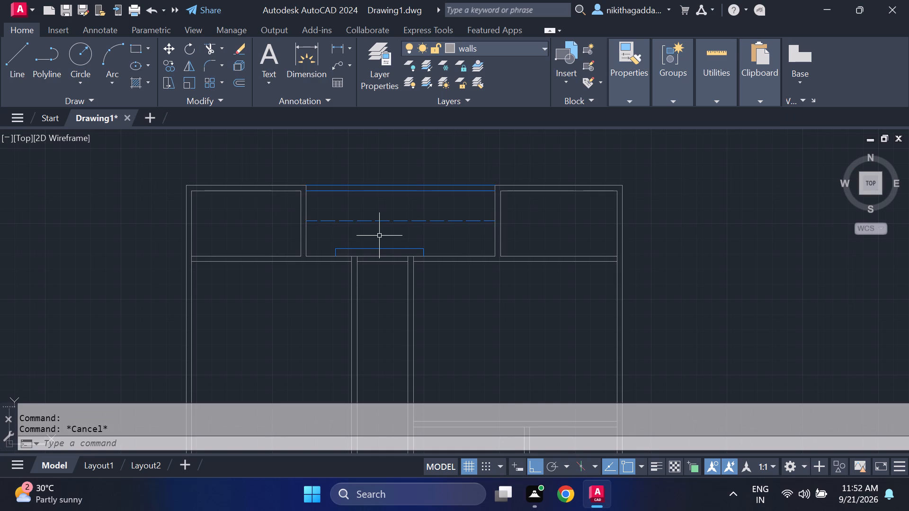
Draw a stepped line across the front strip: about 12'-11" east from the west edge, about 1'-3" south, then east to the outer edge.
{"action": "scroll", "coordinate": [379, 236], "scroll_direction": "down", "scroll_amount": 3}
{"action": "middle_click_drag", "start_coordinate": [442, 272], "coordinate": [428, 129]}
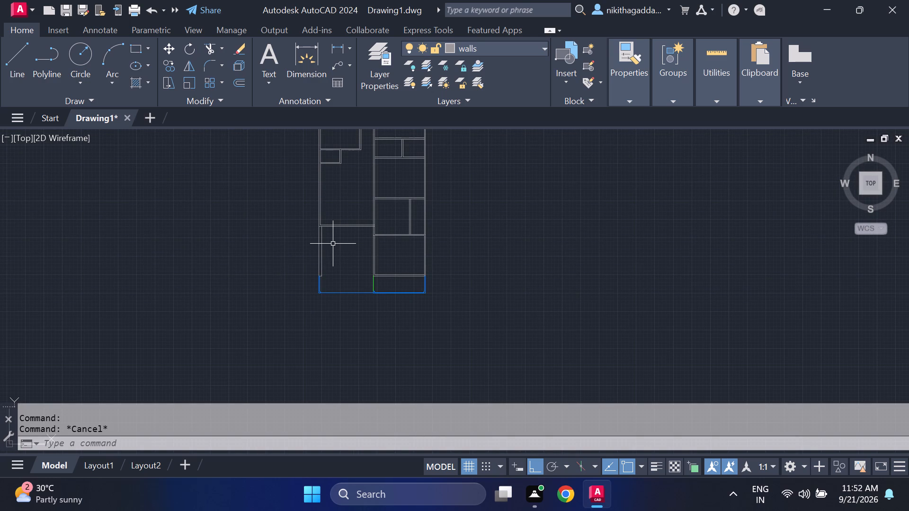
{"action": "scroll", "coordinate": [301, 228], "scroll_direction": "up", "scroll_amount": 2}
{"action": "key", "text": "l"}
{"action": "key", "text": "Return"}
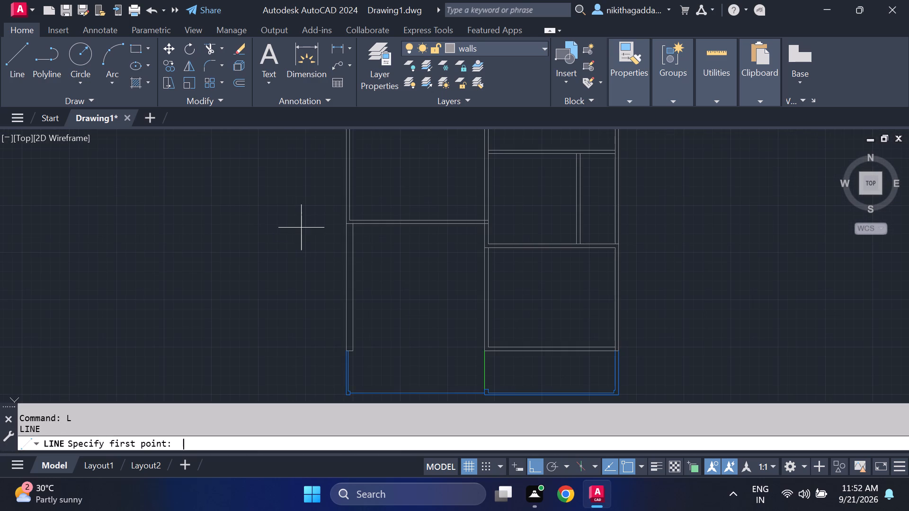
{"action": "middle_click_drag", "start_coordinate": [398, 294], "coordinate": [327, 184]}
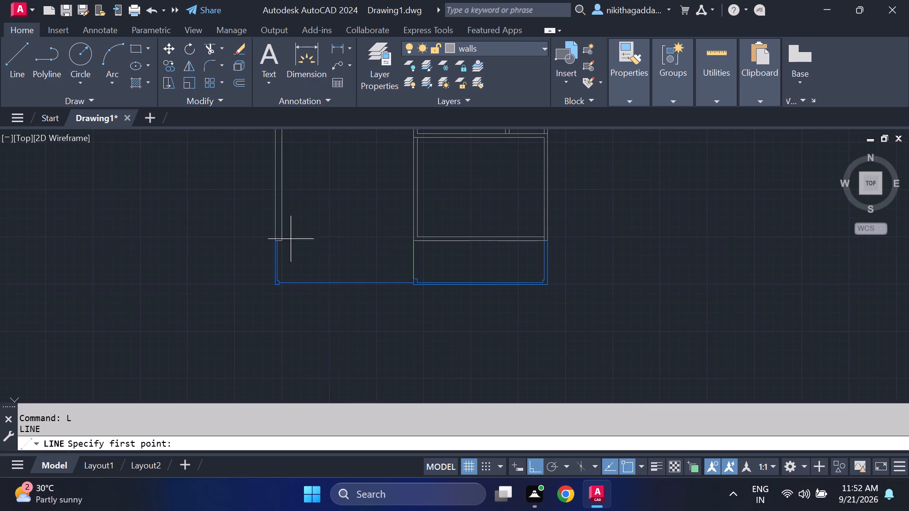
{"action": "scroll", "coordinate": [279, 260], "scroll_direction": "up", "scroll_amount": 2}
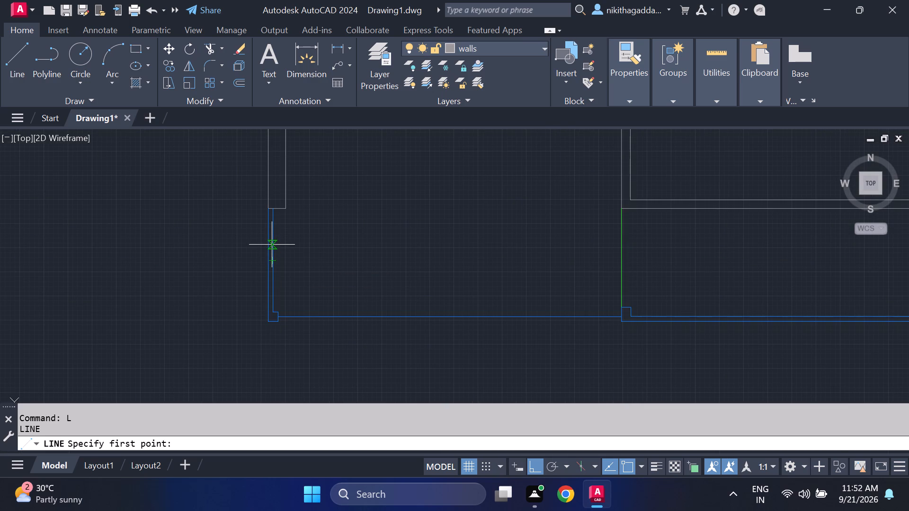
{"action": "left_click", "coordinate": [267, 243]}
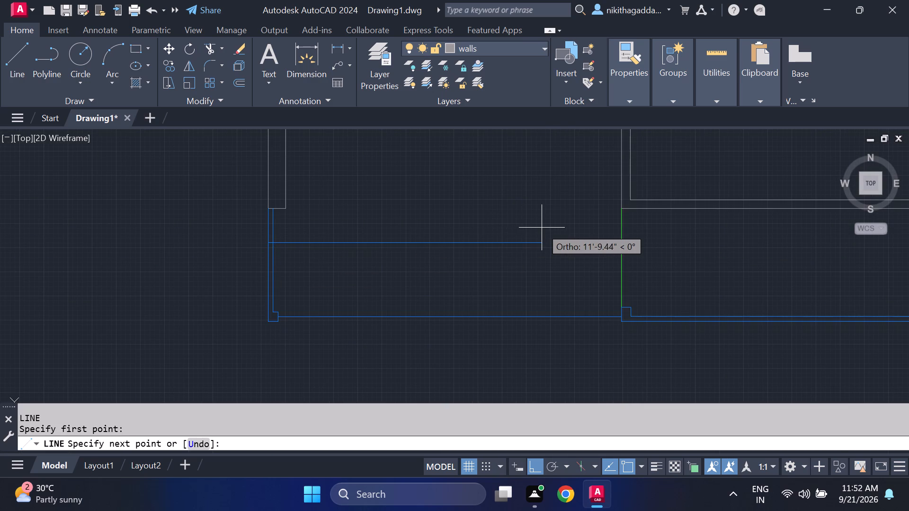
{"action": "left_click", "coordinate": [565, 252]}
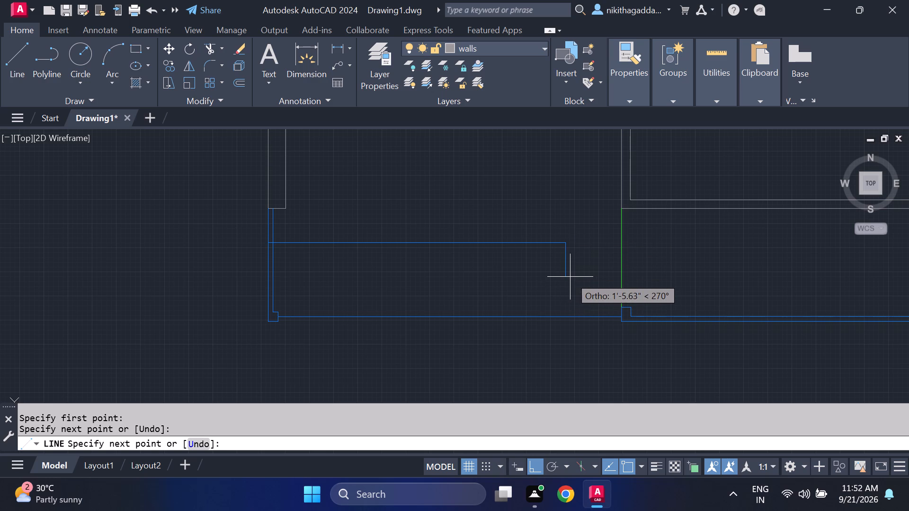
{"action": "left_click", "coordinate": [570, 272]}
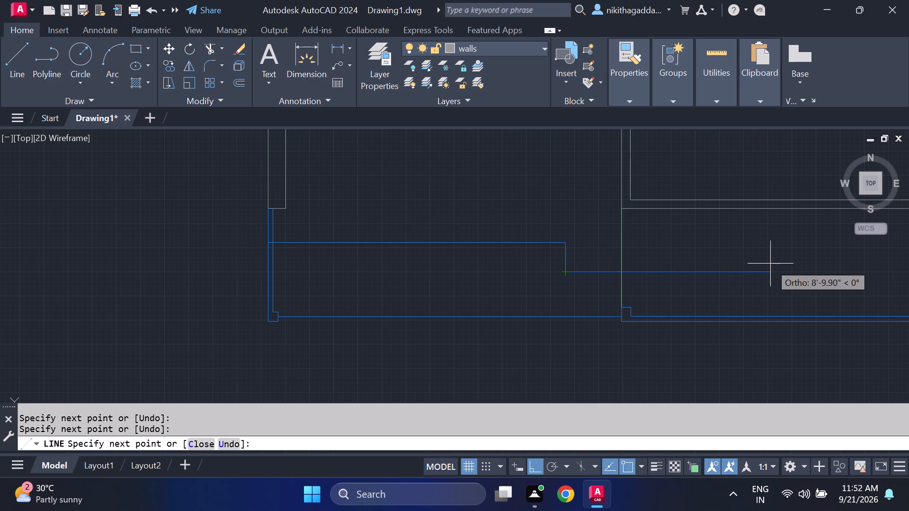
{"action": "middle_click_drag", "start_coordinate": [760, 264], "coordinate": [494, 244]}
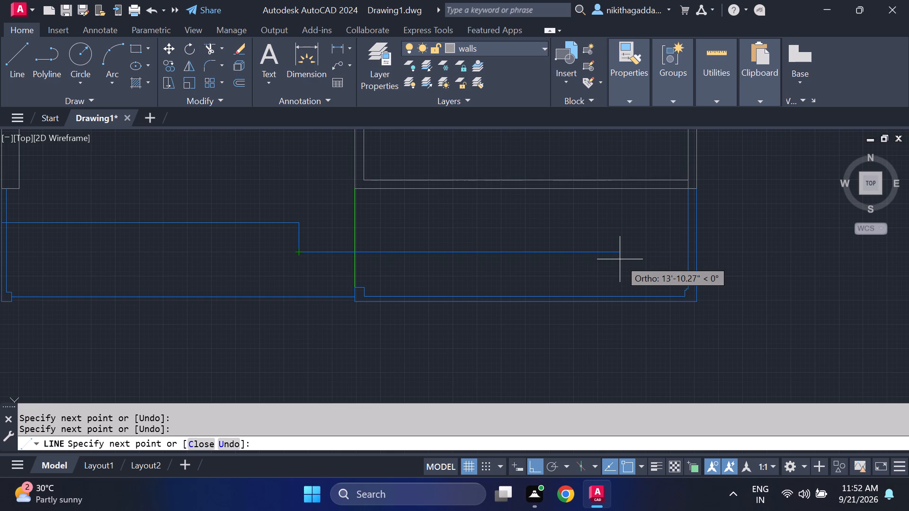
{"action": "left_click", "coordinate": [697, 256]}
{"action": "key", "text": "Escape"}
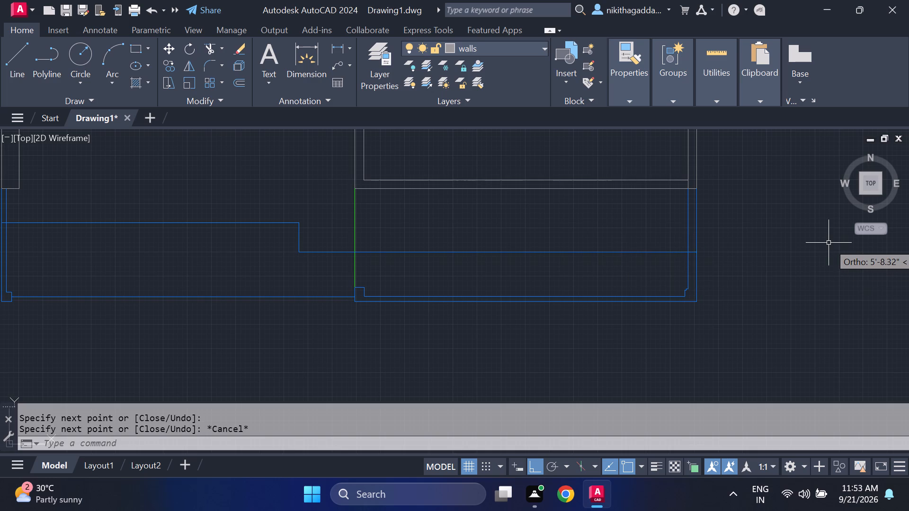
Move the three segments of the stepped line a few inches straight south within the front strip.
{"action": "left_click_drag", "start_coordinate": [254, 185], "coordinate": [246, 193]}
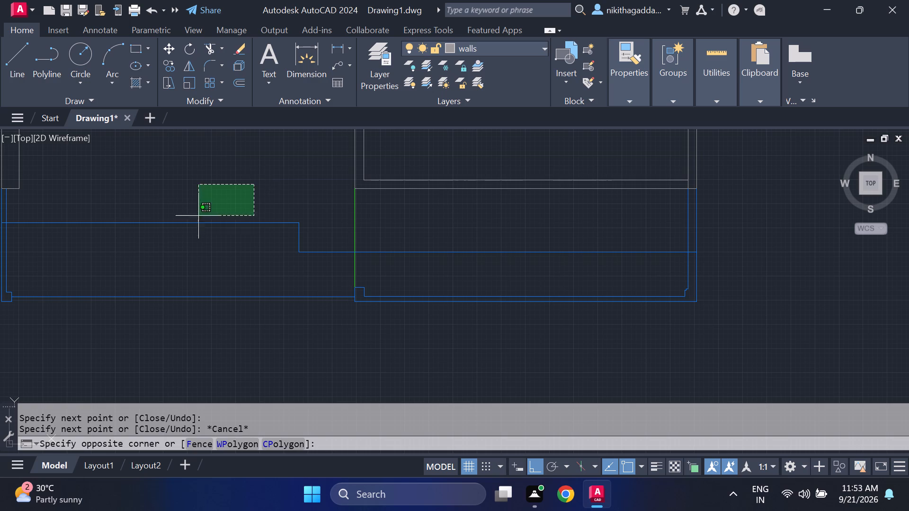
{"action": "left_click", "coordinate": [148, 244]}
{"action": "left_click_drag", "start_coordinate": [322, 221], "coordinate": [317, 226]}
{"action": "left_click", "coordinate": [272, 254]}
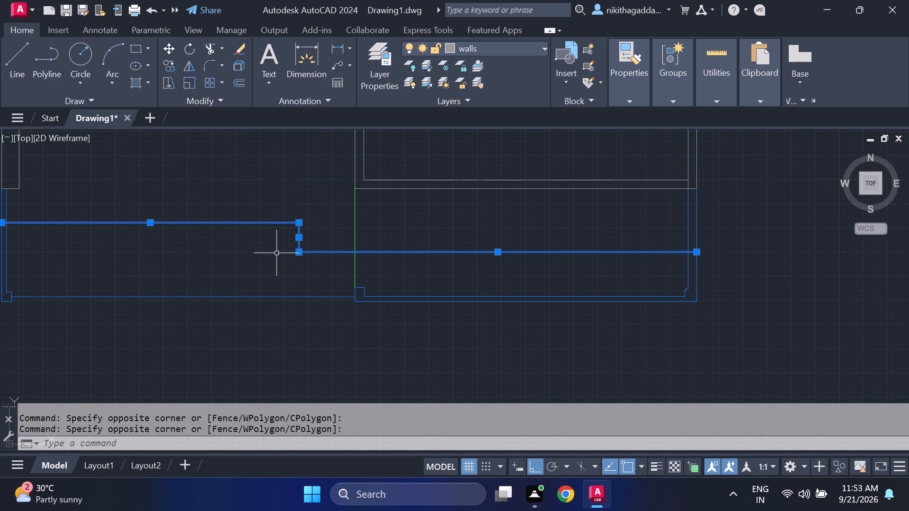
{"action": "key", "text": "m"}
{"action": "key", "text": "Return"}
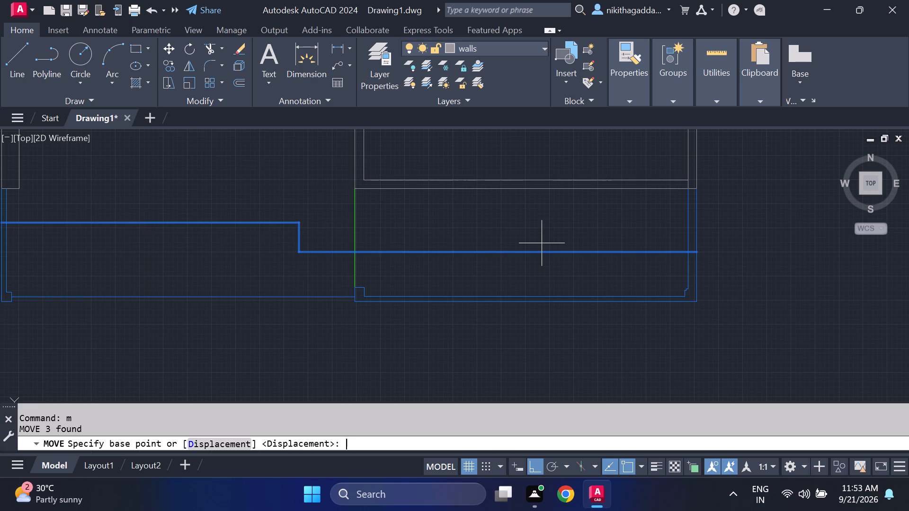
{"action": "left_click", "coordinate": [697, 250]}
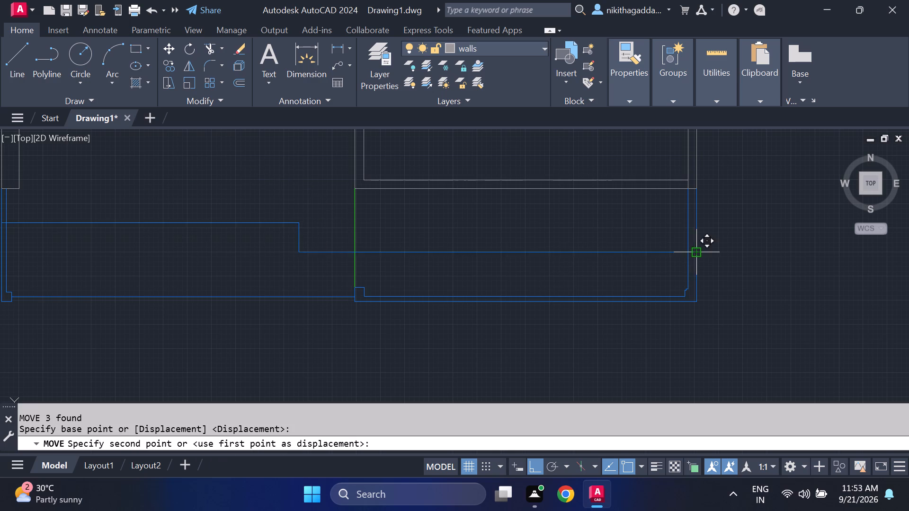
{"action": "left_click", "coordinate": [698, 261]}
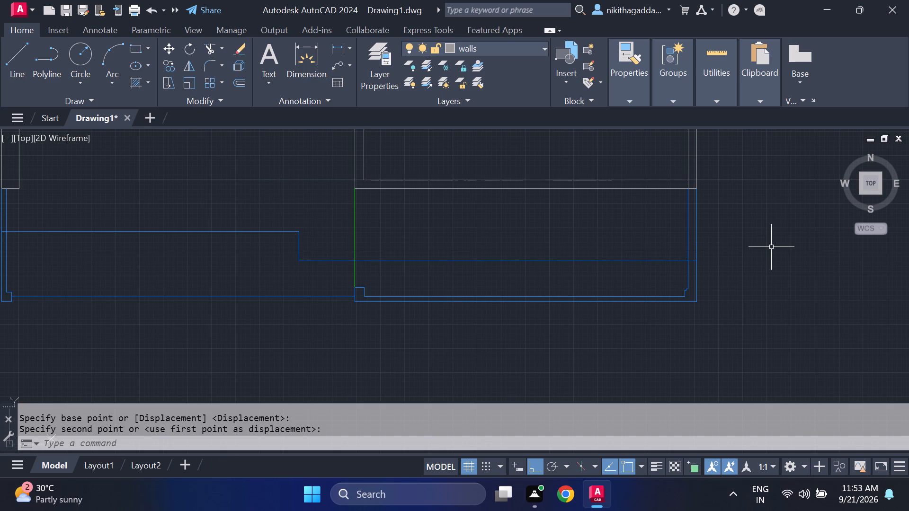
Set the linetype of all three stepped line segments in the front strip to ACAD_ISO02W100.
{"action": "scroll", "coordinate": [764, 255], "scroll_direction": "down", "scroll_amount": 2}
{"action": "scroll", "coordinate": [578, 257], "scroll_direction": "up", "scroll_amount": 2}
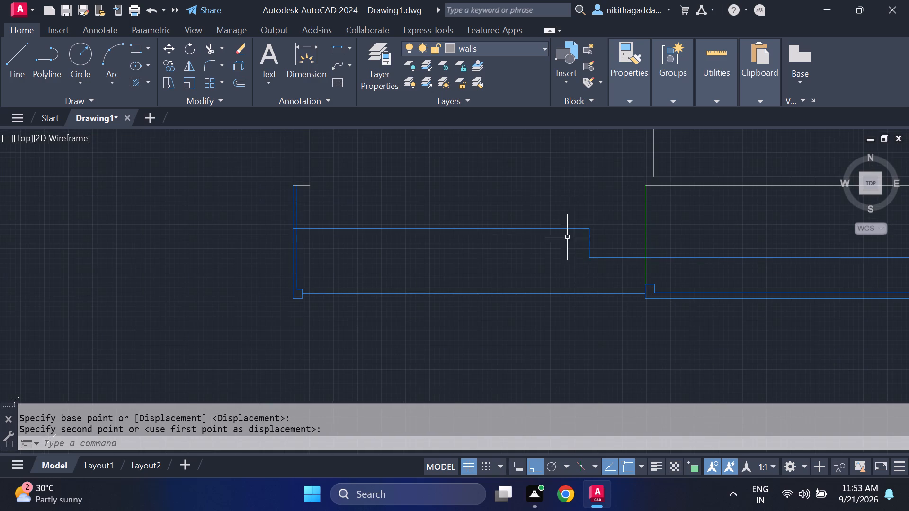
{"action": "left_click_drag", "start_coordinate": [568, 193], "coordinate": [552, 199]}
{"action": "left_click", "coordinate": [381, 262]}
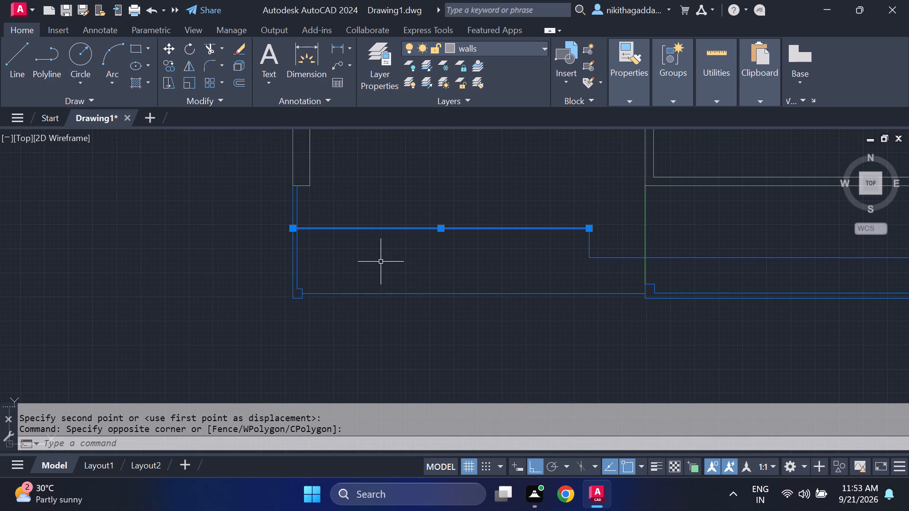
{"action": "left_click", "coordinate": [774, 227]}
{"action": "left_click", "coordinate": [707, 261]}
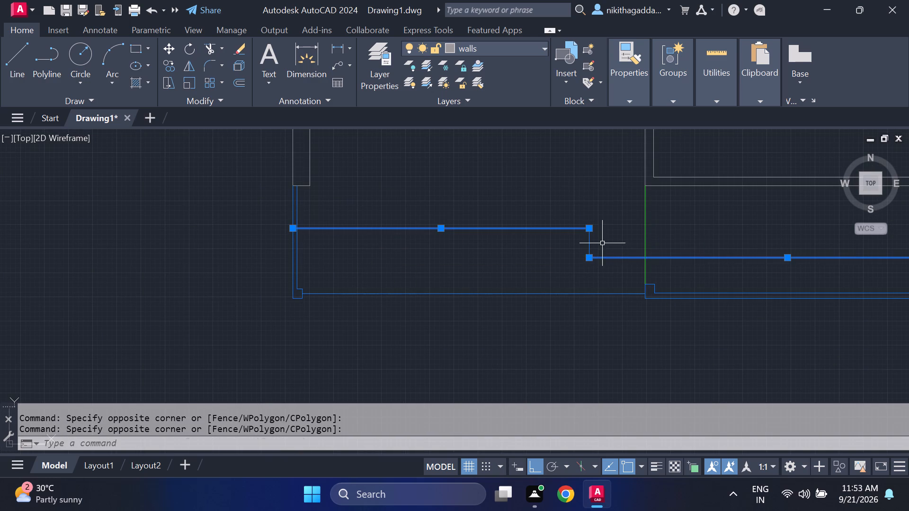
{"action": "left_click", "coordinate": [603, 242]}
{"action": "left_click", "coordinate": [553, 246]}
{"action": "middle_click_drag", "start_coordinate": [545, 239], "coordinate": [370, 241]}
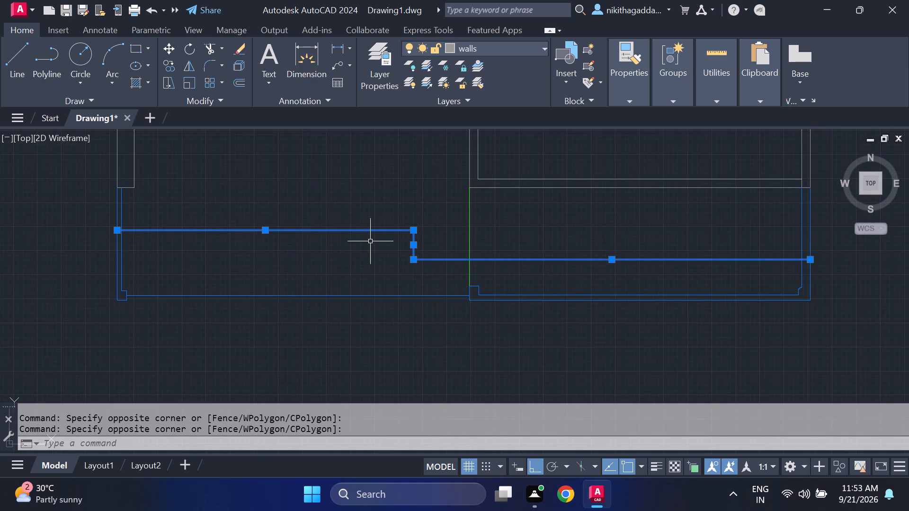
{"action": "left_click", "coordinate": [630, 94]}
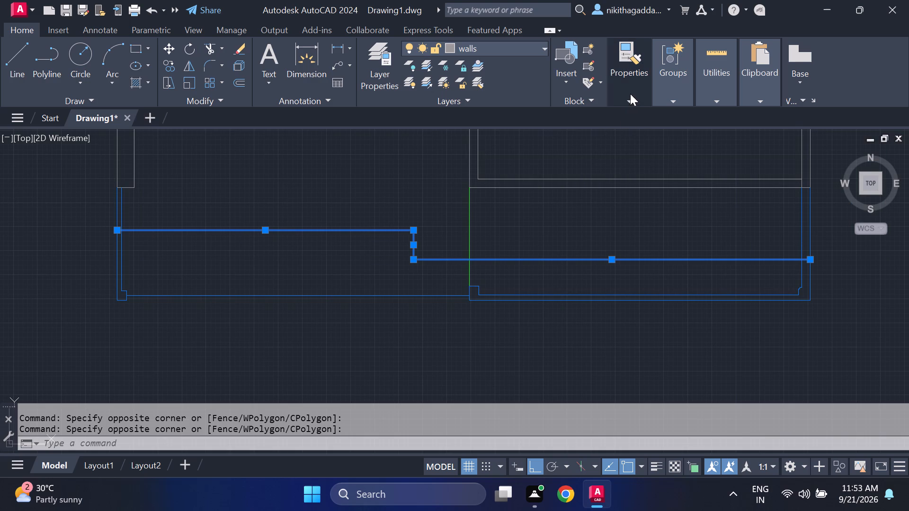
{"action": "left_click", "coordinate": [784, 150]}
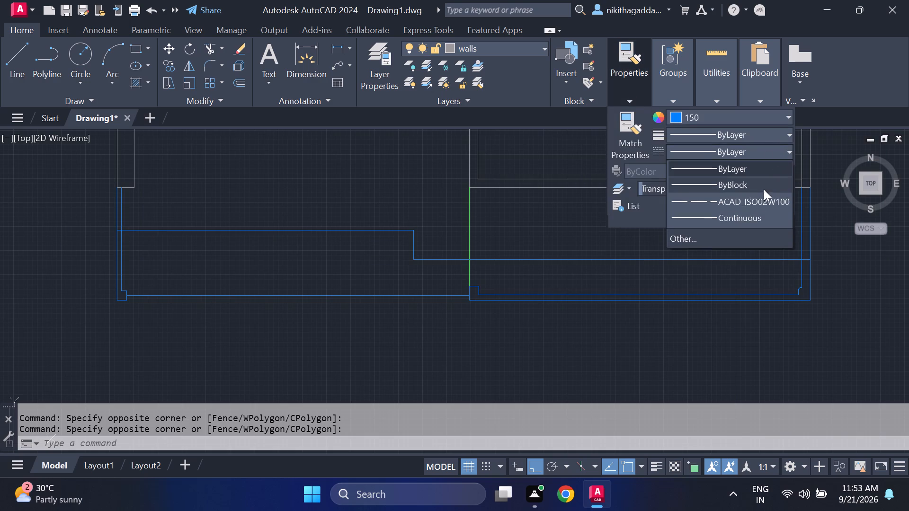
{"action": "left_click", "coordinate": [757, 202]}
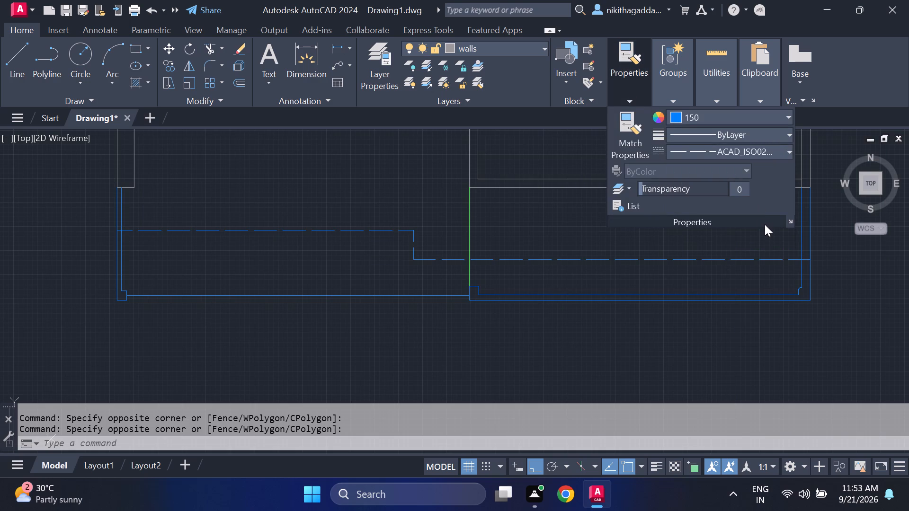
{"action": "key", "text": "Escape"}
{"action": "key", "text": "Escape"}
{"action": "scroll", "coordinate": [524, 344], "scroll_direction": "down", "scroll_amount": 2}
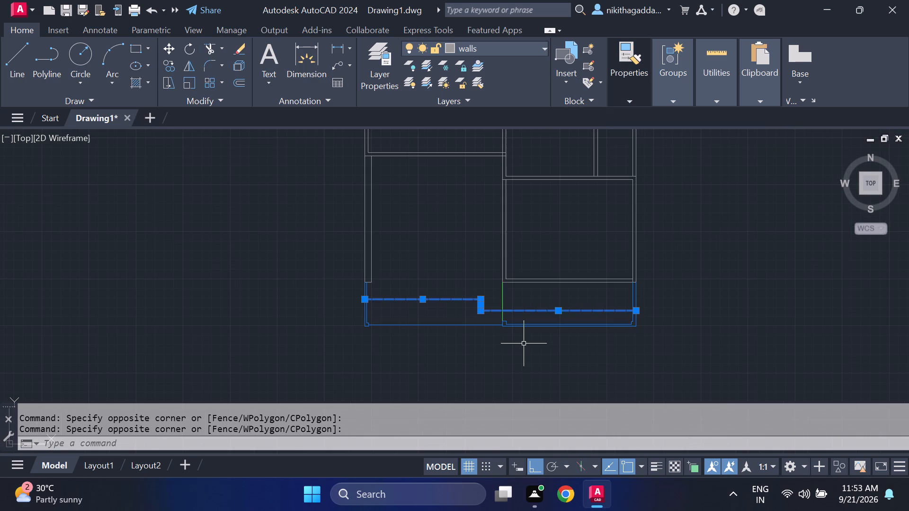
{"action": "key", "text": "Escape"}
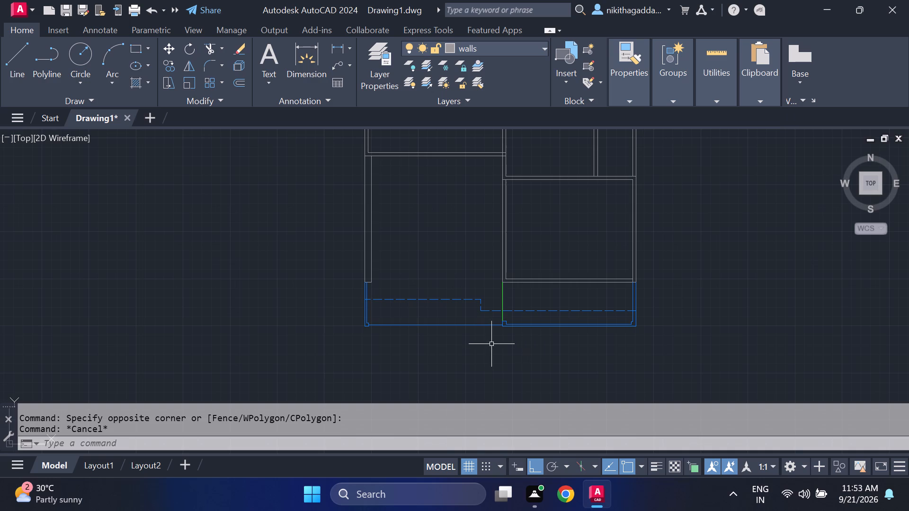
Examine the floor plan from the front strip at the south up to the rooms along the north side.
{"action": "scroll", "coordinate": [491, 344], "scroll_direction": "up", "scroll_amount": 1}
{"action": "scroll", "coordinate": [521, 341], "scroll_direction": "down", "scroll_amount": 1}
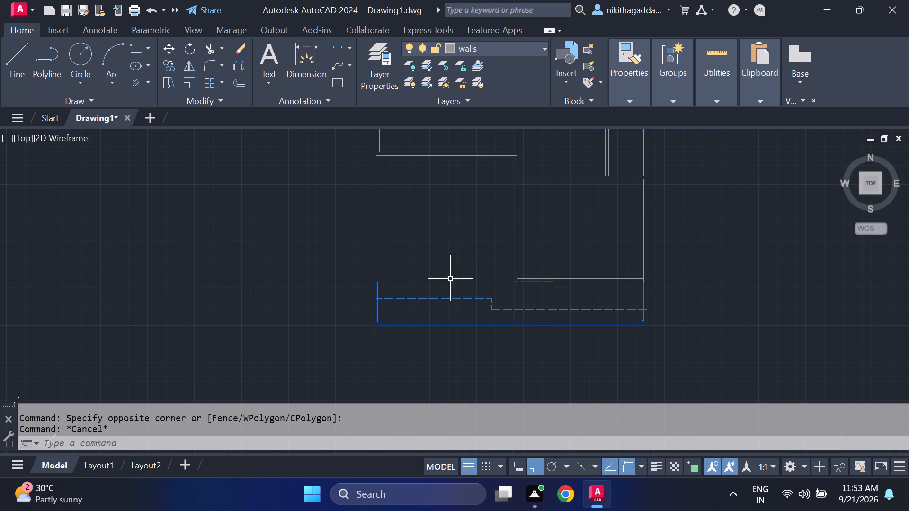
{"action": "middle_click_drag", "start_coordinate": [437, 238], "coordinate": [412, 288]}
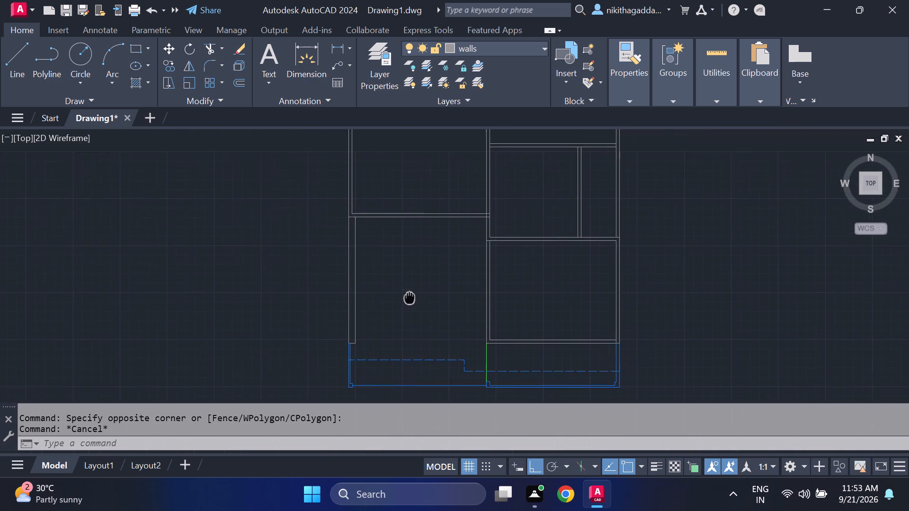
{"action": "middle_click_drag", "start_coordinate": [412, 288], "coordinate": [416, 350]}
{"action": "scroll", "coordinate": [409, 310], "scroll_direction": "down", "scroll_amount": 2}
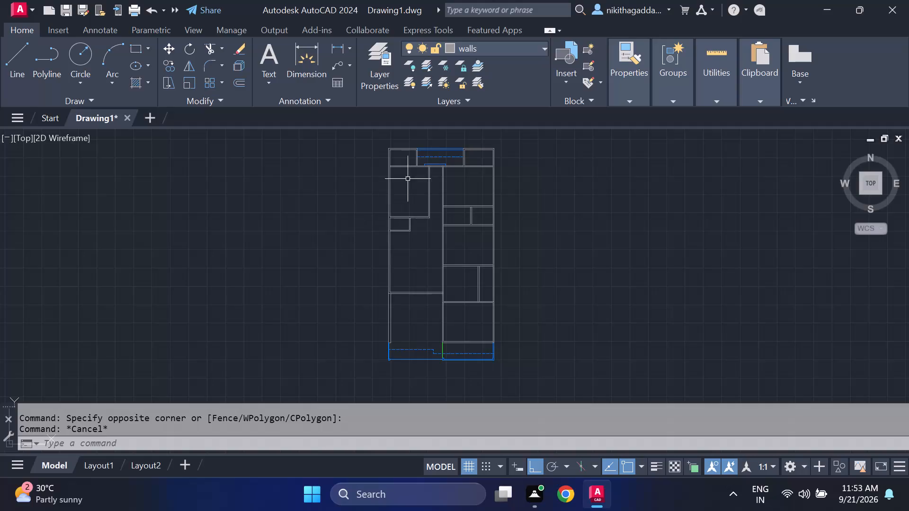
{"action": "scroll", "coordinate": [395, 138], "scroll_direction": "up", "scroll_amount": 1}
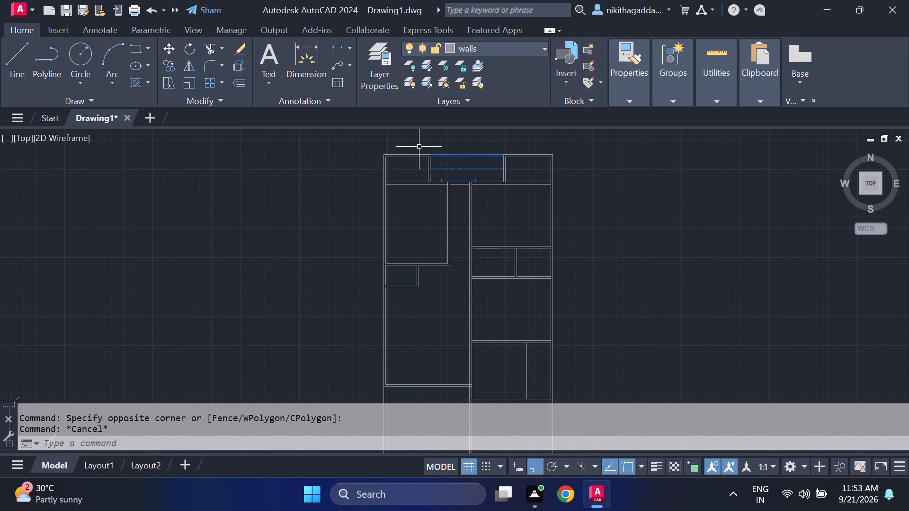
{"action": "scroll", "coordinate": [421, 155], "scroll_direction": "up", "scroll_amount": 1}
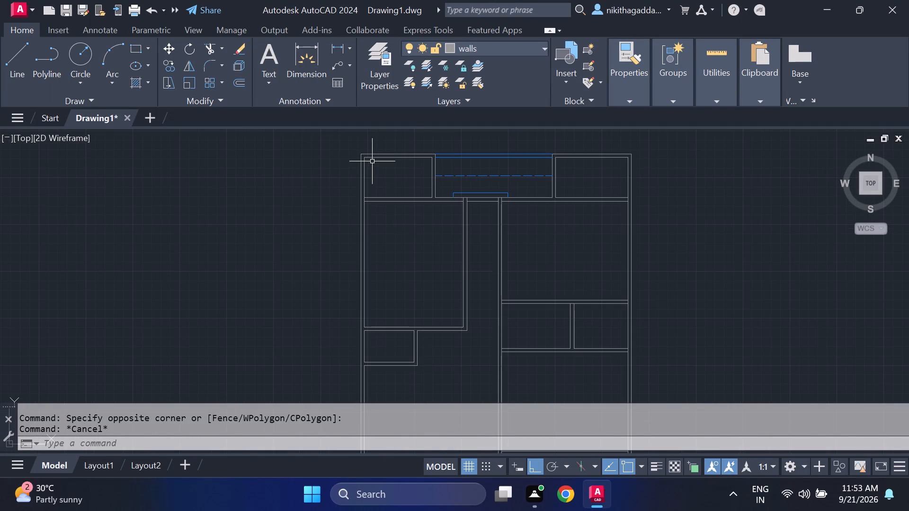
{"action": "scroll", "coordinate": [386, 149], "scroll_direction": "up", "scroll_amount": 1}
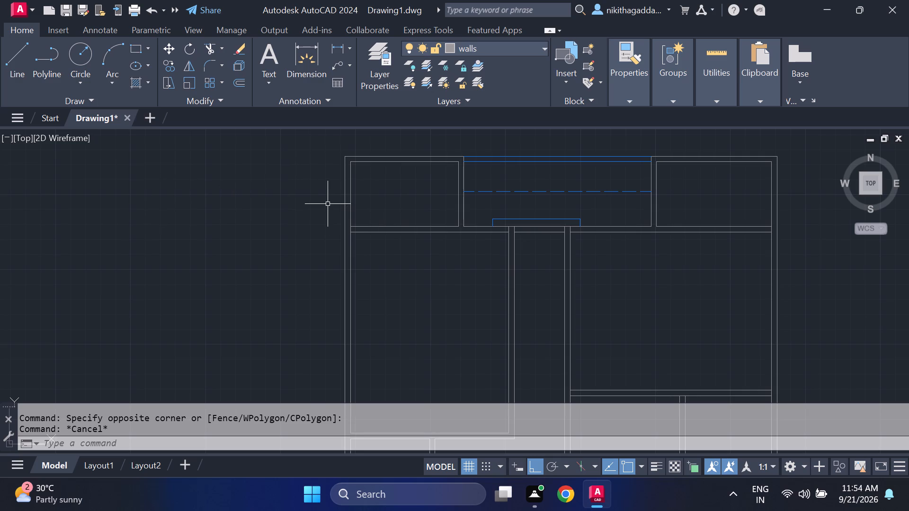
{"action": "middle_click_drag", "start_coordinate": [280, 210], "coordinate": [249, 163]}
{"action": "scroll", "coordinate": [258, 165], "scroll_direction": "down", "scroll_amount": 1}
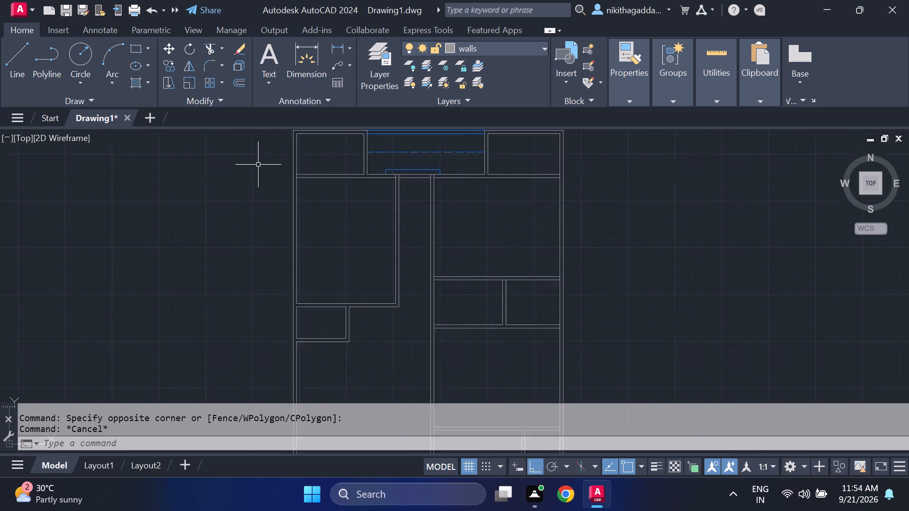
{"action": "scroll", "coordinate": [259, 167], "scroll_direction": "down", "scroll_amount": 1}
Draw the stair outline in the southwest bay: about 2'-10" east from the west wall's inner face, then north to the room wall.
{"action": "middle_click_drag", "start_coordinate": [365, 268], "coordinate": [375, 131]}
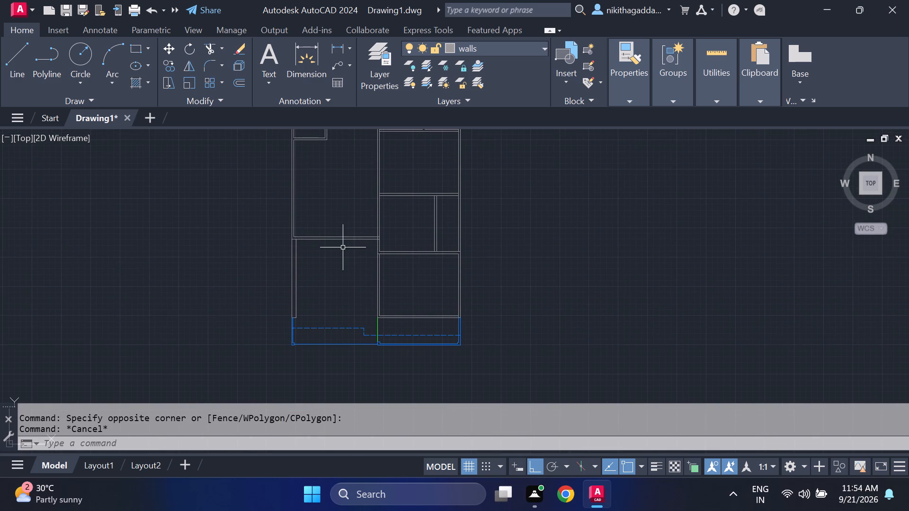
{"action": "scroll", "coordinate": [342, 248], "scroll_direction": "up", "scroll_amount": 1}
{"action": "key", "text": "l"}
{"action": "key", "text": "Return"}
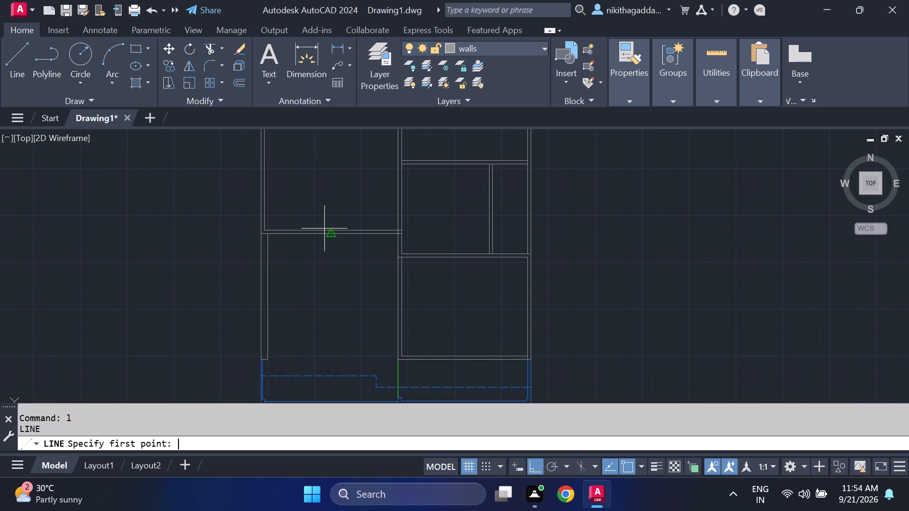
{"action": "scroll", "coordinate": [263, 243], "scroll_direction": "up", "scroll_amount": 1}
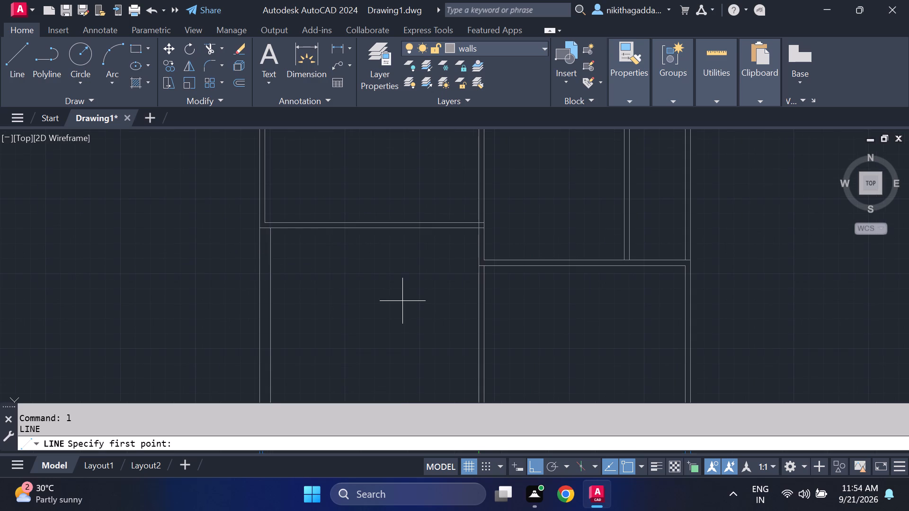
{"action": "middle_click_drag", "start_coordinate": [400, 300], "coordinate": [394, 222]}
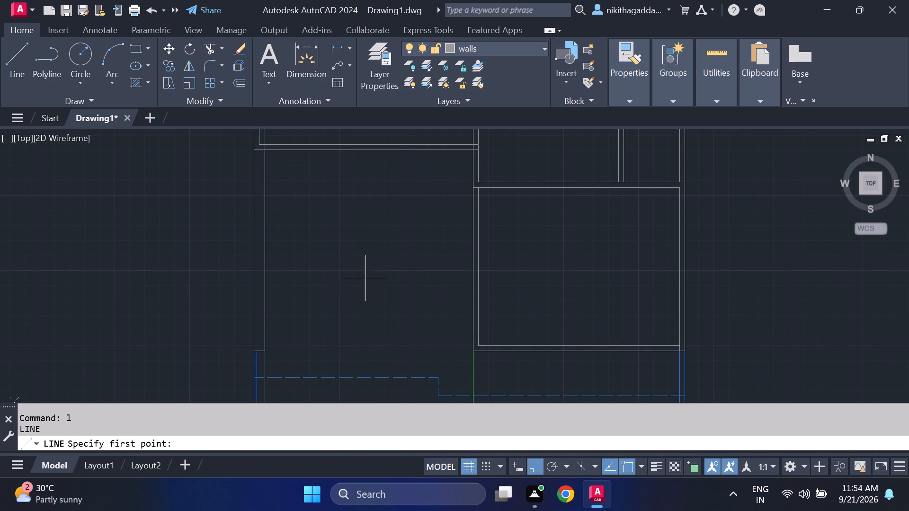
{"action": "left_click", "coordinate": [267, 311]}
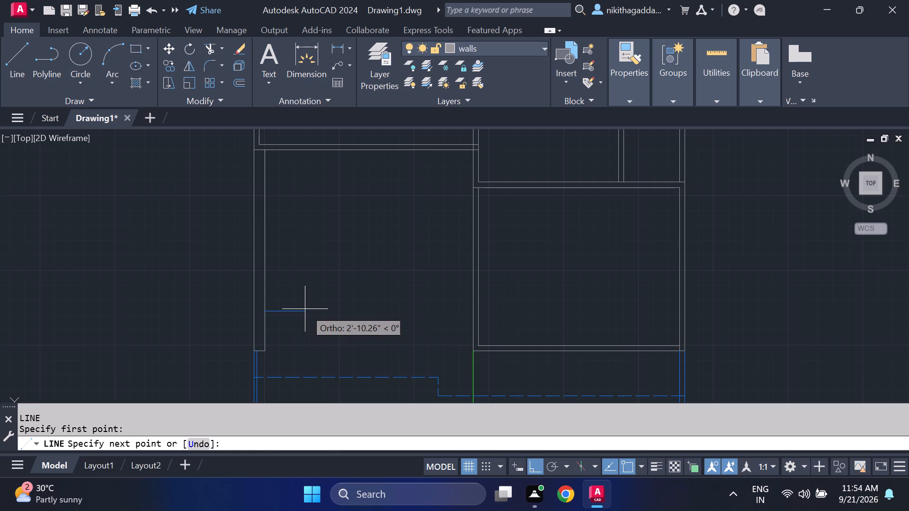
{"action": "left_click", "coordinate": [305, 309]}
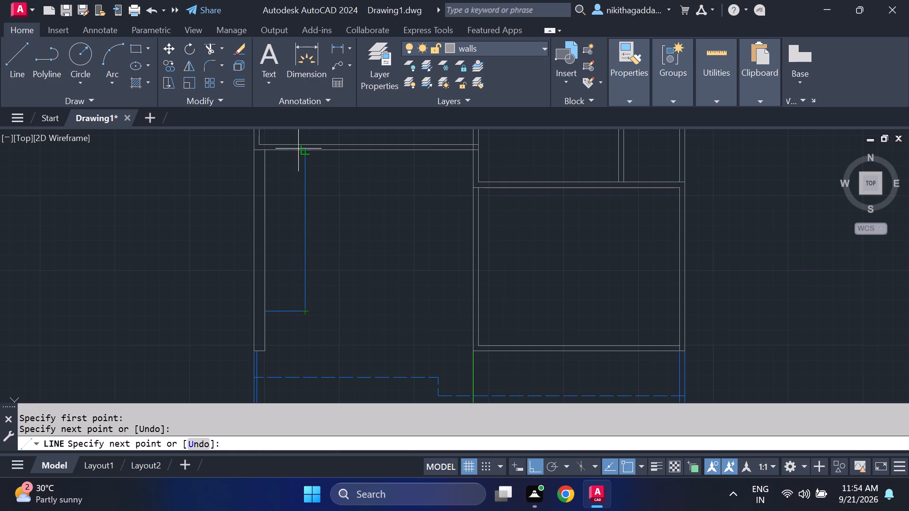
{"action": "left_click", "coordinate": [304, 149]}
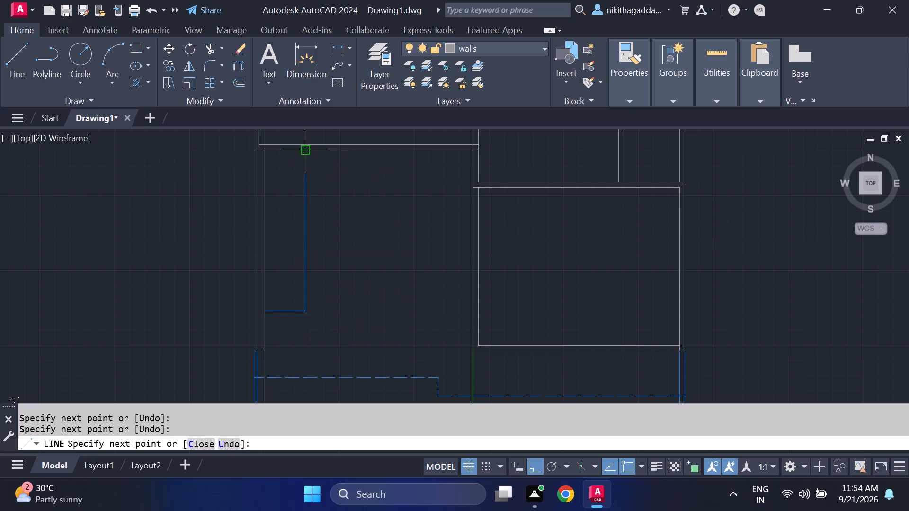
{"action": "key", "text": "Escape"}
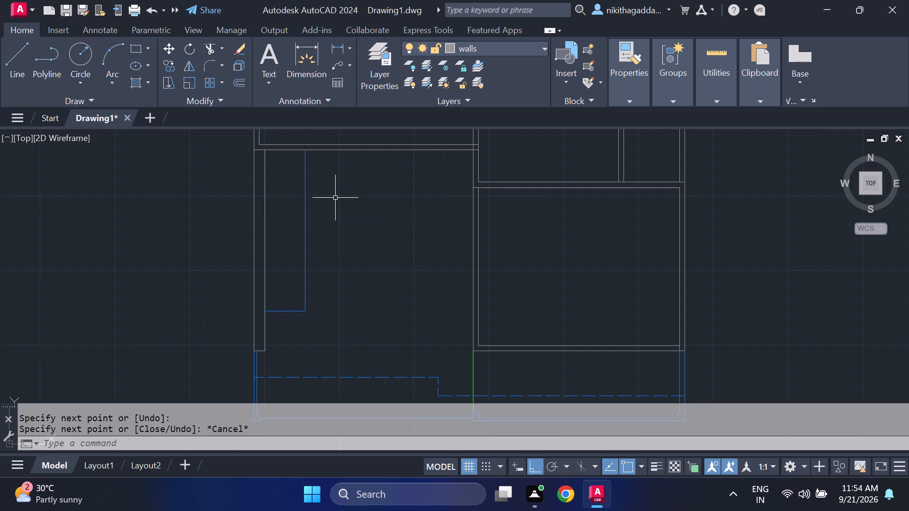
Offset the stair's south edge north at a picked spacing of about 10", making the first three tread lines.
{"action": "type", "text": "of"}
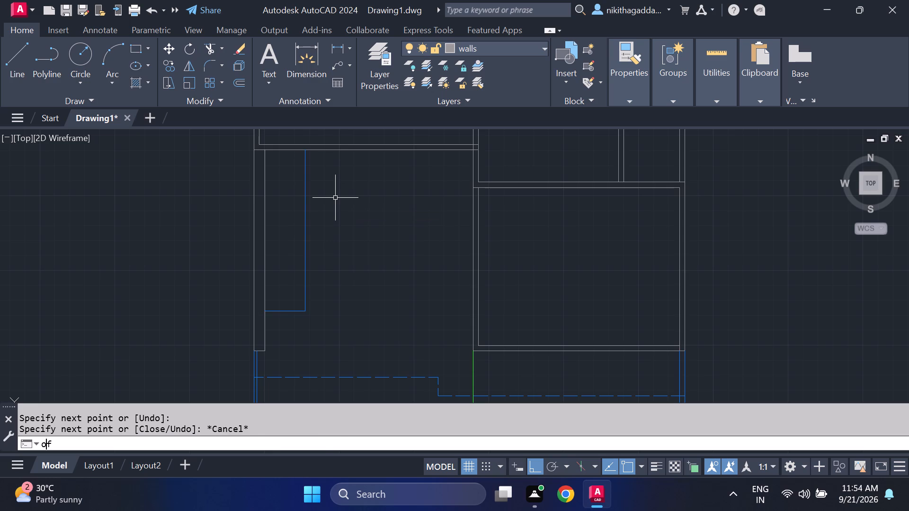
{"action": "key", "text": "Return"}
{"action": "left_click", "coordinate": [286, 312]}
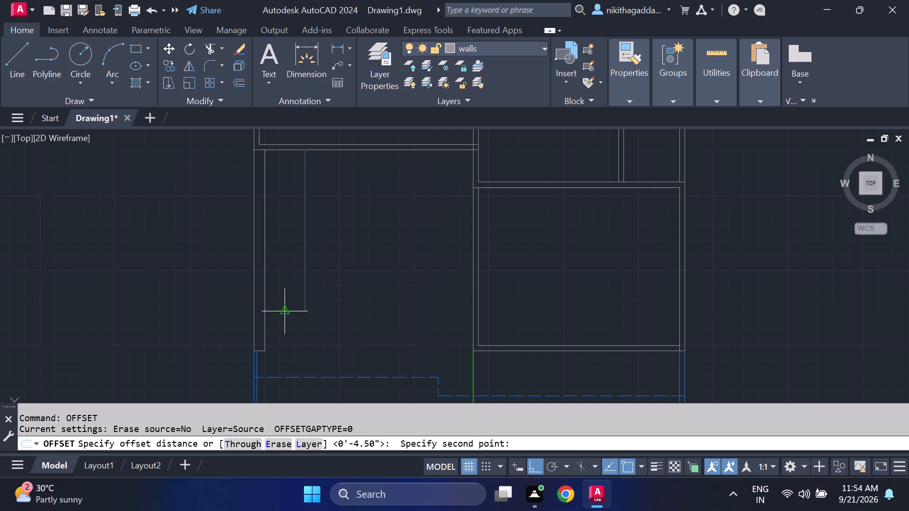
{"action": "scroll", "coordinate": [286, 299], "scroll_direction": "up", "scroll_amount": 1}
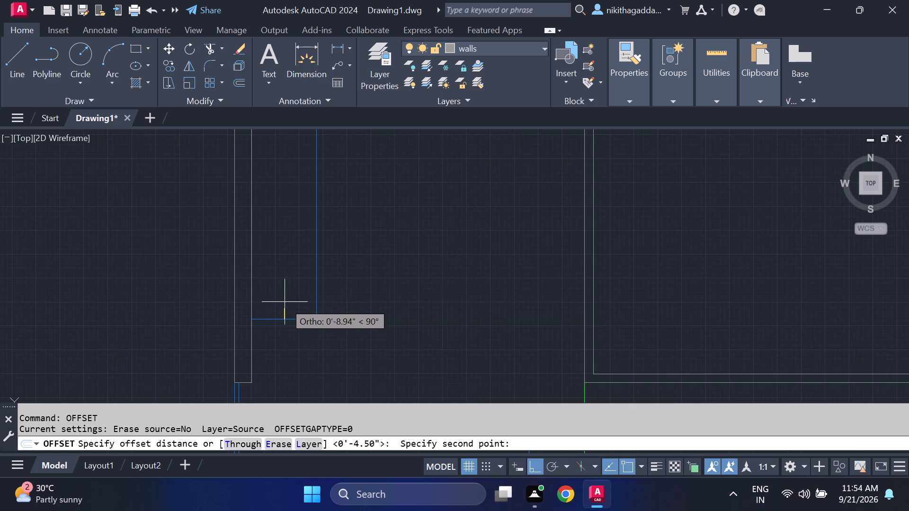
{"action": "left_click", "coordinate": [285, 300]}
{"action": "left_click", "coordinate": [288, 319]}
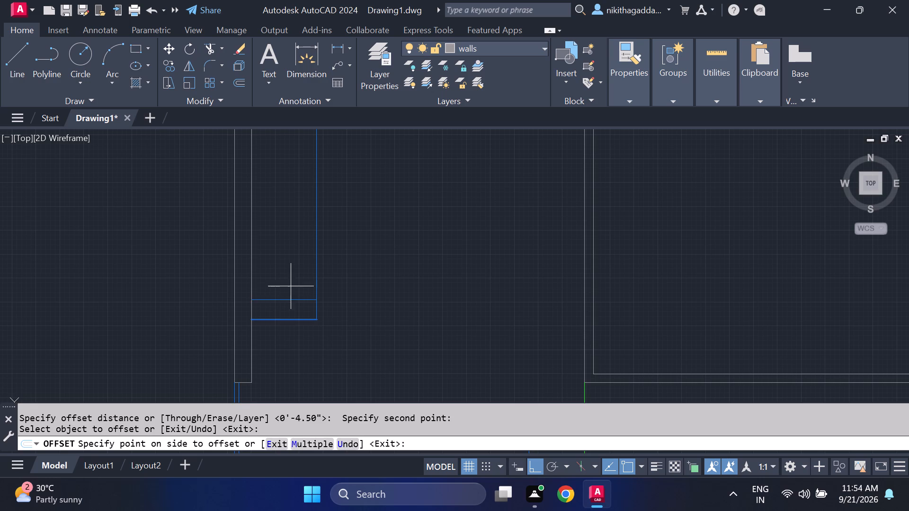
{"action": "left_click", "coordinate": [293, 280]}
{"action": "left_click", "coordinate": [290, 300]}
{"action": "left_click", "coordinate": [290, 260]}
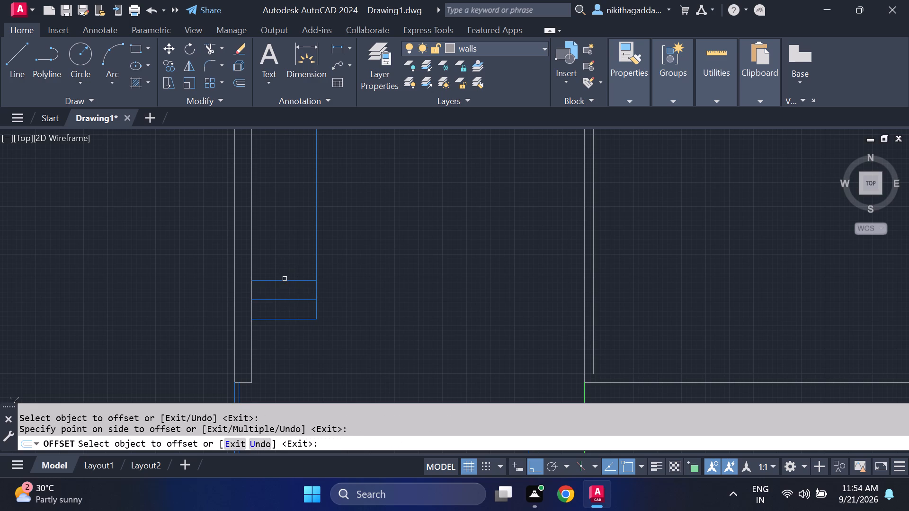
{"action": "left_click", "coordinate": [284, 280]}
{"action": "left_click", "coordinate": [288, 249]}
Offset three more tread lines northward at the same spacing within the stair outline.
{"action": "scroll", "coordinate": [289, 248], "scroll_direction": "down", "scroll_amount": 2}
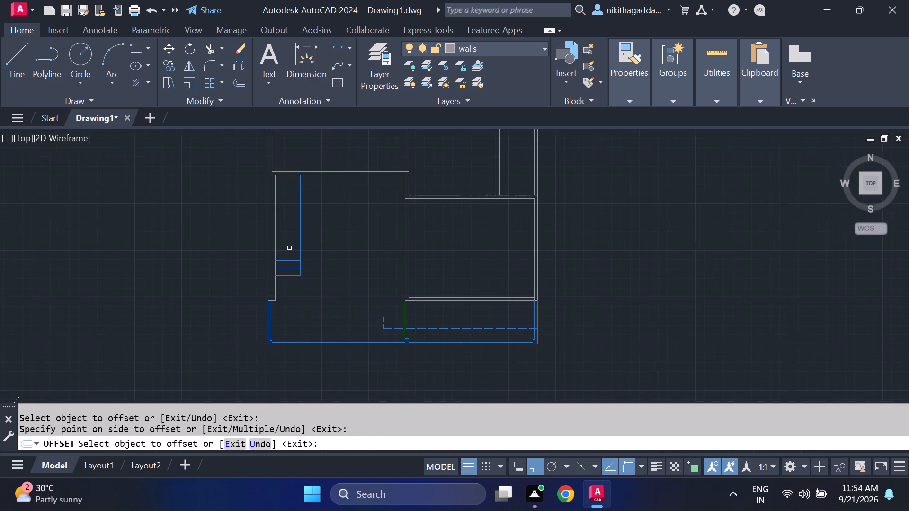
{"action": "scroll", "coordinate": [289, 251], "scroll_direction": "up", "scroll_amount": 1}
{"action": "left_click", "coordinate": [291, 255]}
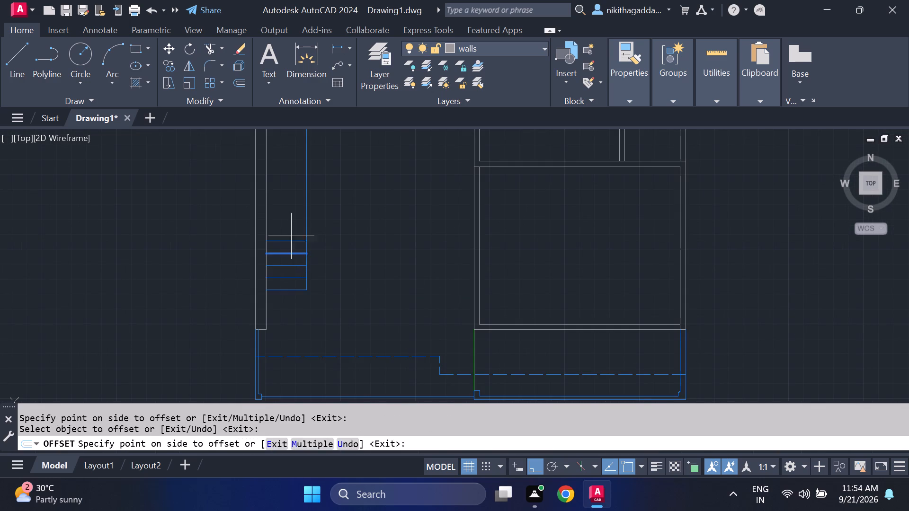
{"action": "left_click", "coordinate": [292, 234]}
{"action": "left_click", "coordinate": [286, 242]}
{"action": "left_click", "coordinate": [289, 225]}
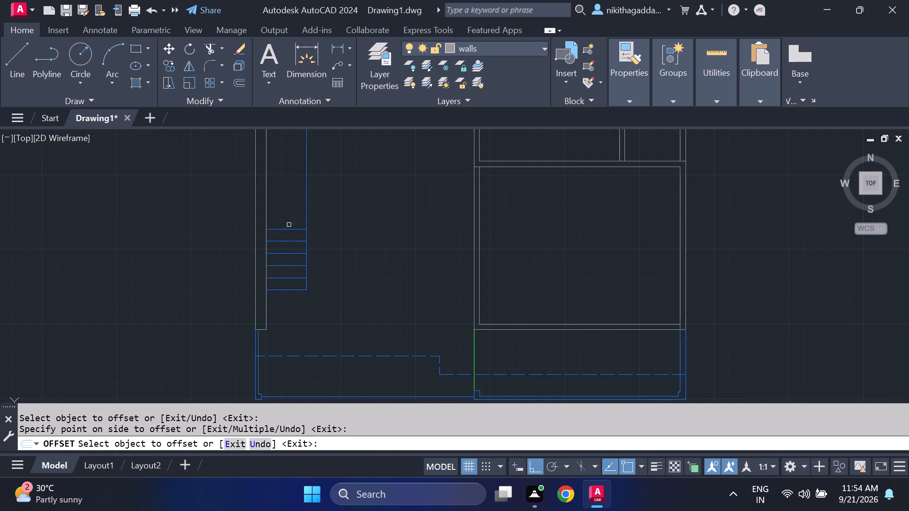
{"action": "left_click", "coordinate": [289, 230]}
{"action": "left_click", "coordinate": [287, 206]}
Offset the last four tread lines northward at the same spacing, for ten offset treads in all.
{"action": "scroll", "coordinate": [287, 206], "scroll_direction": "down", "scroll_amount": 1}
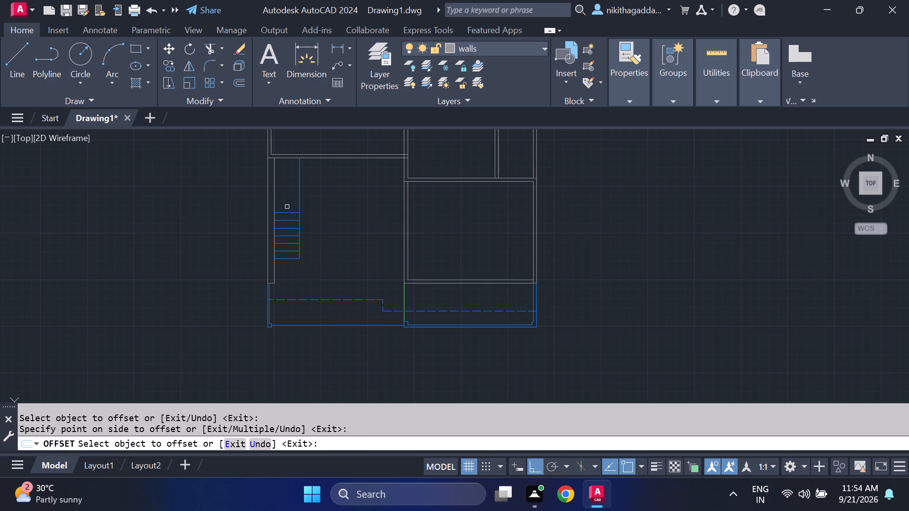
{"action": "middle_click_drag", "start_coordinate": [287, 207], "coordinate": [287, 256]}
{"action": "scroll", "coordinate": [287, 257], "scroll_direction": "up", "scroll_amount": 1}
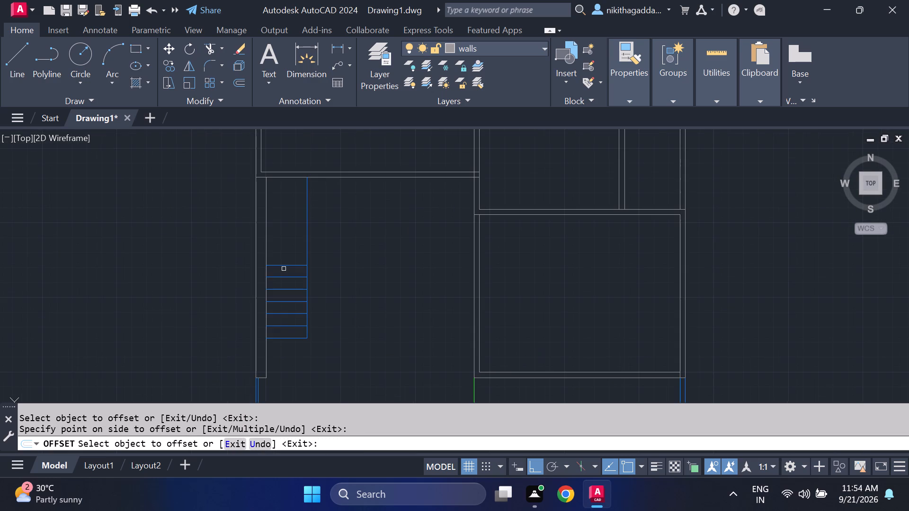
{"action": "left_click", "coordinate": [284, 267]}
{"action": "left_click", "coordinate": [289, 240]}
{"action": "left_click", "coordinate": [289, 254]}
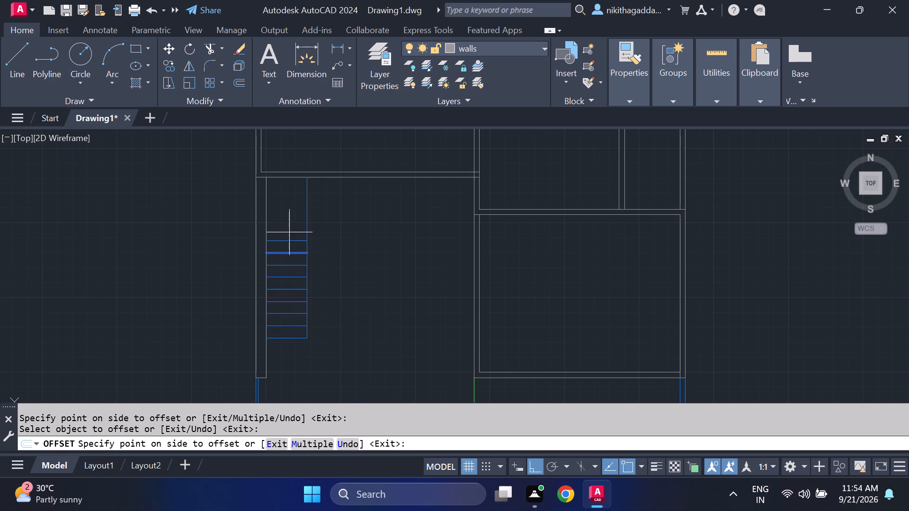
{"action": "left_click", "coordinate": [289, 229]}
{"action": "left_click", "coordinate": [290, 242]}
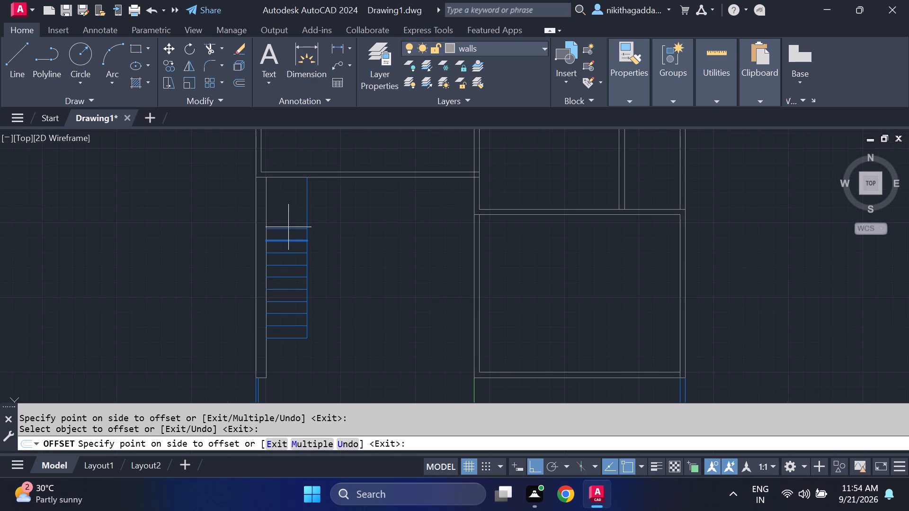
{"action": "left_click", "coordinate": [288, 227]}
{"action": "left_click", "coordinate": [287, 230]}
{"action": "left_click", "coordinate": [291, 217]}
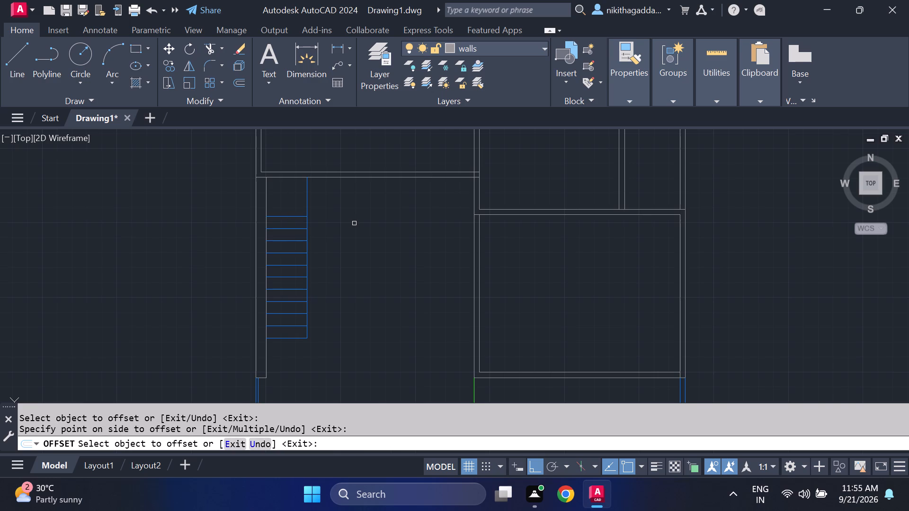
{"action": "key", "text": "Escape"}
Draw a line from the top tread's east end: about 9'-8" east, about 4'-6" south, then east to the central wall.
{"action": "key", "text": "l"}
{"action": "key", "text": "Return"}
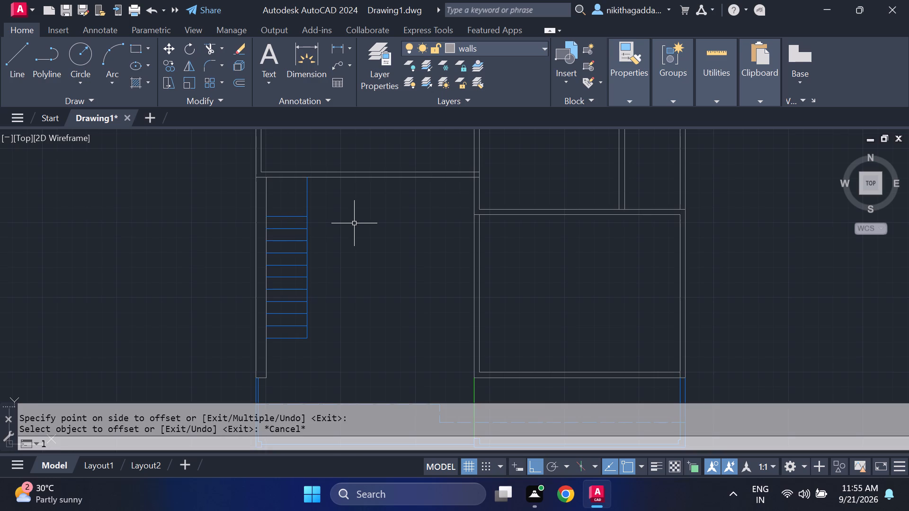
{"action": "left_click", "coordinate": [312, 216]}
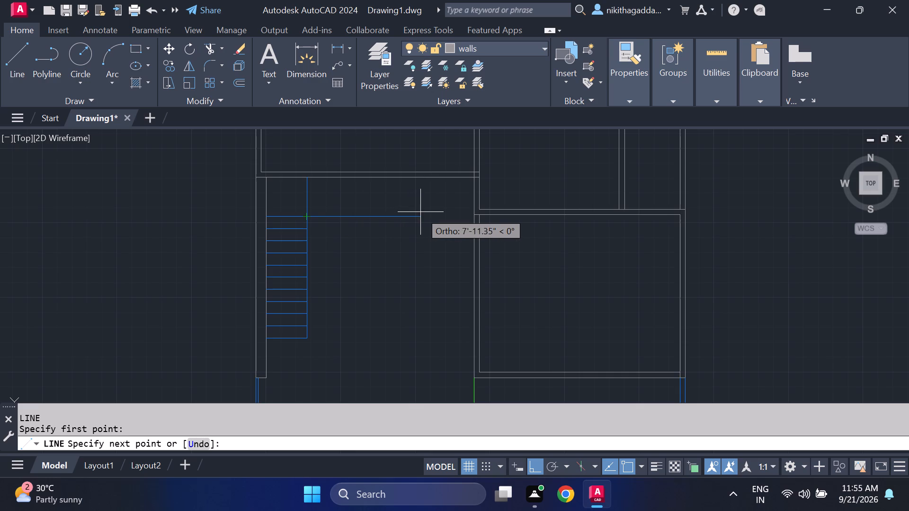
{"action": "left_click", "coordinate": [445, 215]}
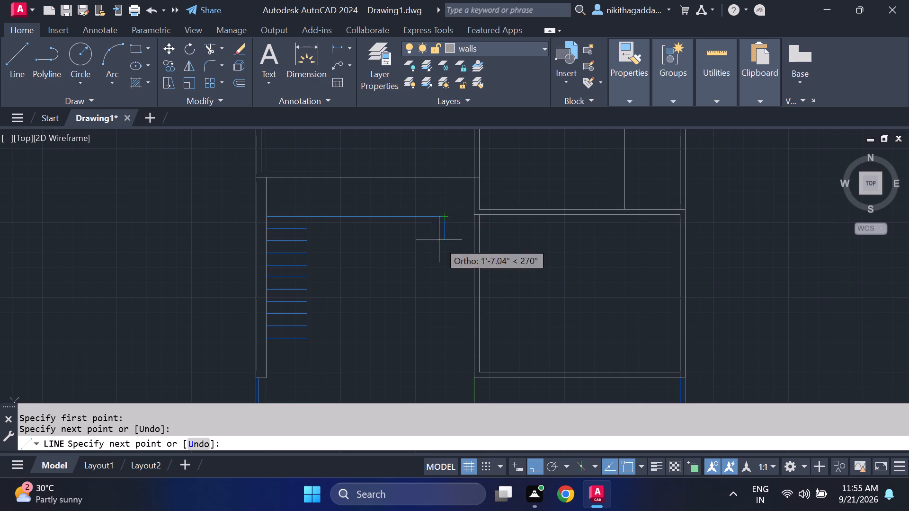
{"action": "left_click", "coordinate": [446, 282]}
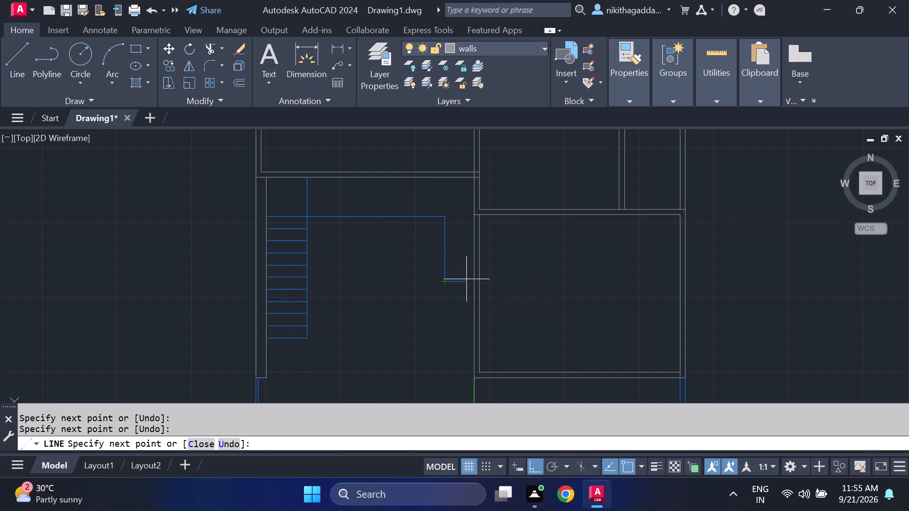
{"action": "left_click", "coordinate": [470, 279]}
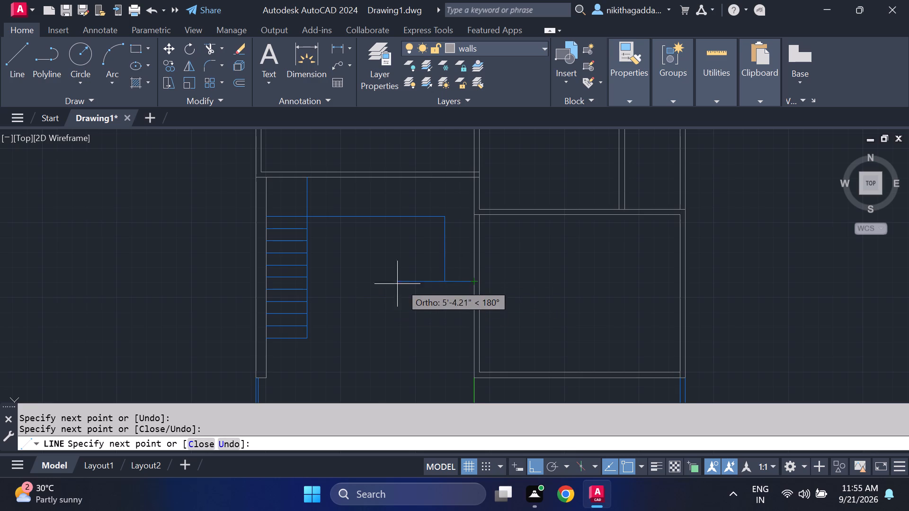
Continue the line about 2'-10" west, about 3'-8" north and about 3'-6" west, ending north at the room wall, re-picking misplaced points.
{"action": "left_click", "coordinate": [434, 282]}
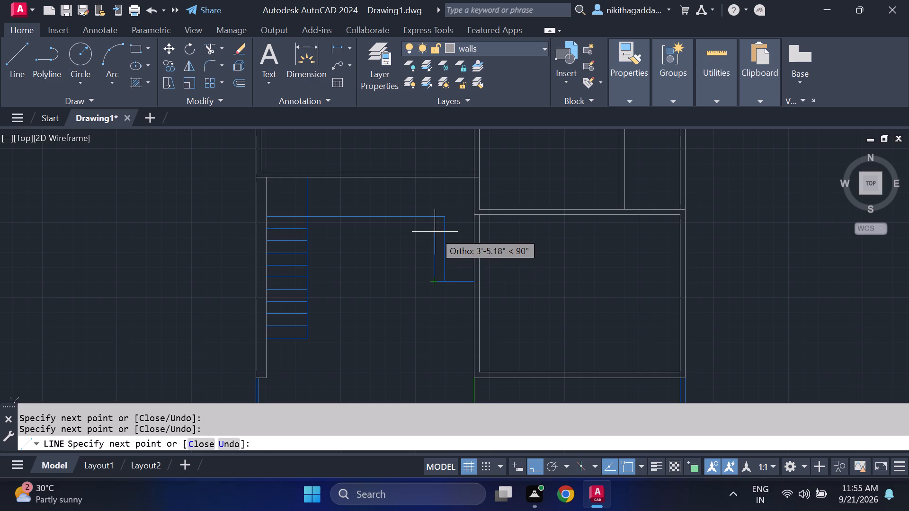
{"action": "left_click", "coordinate": [435, 232]}
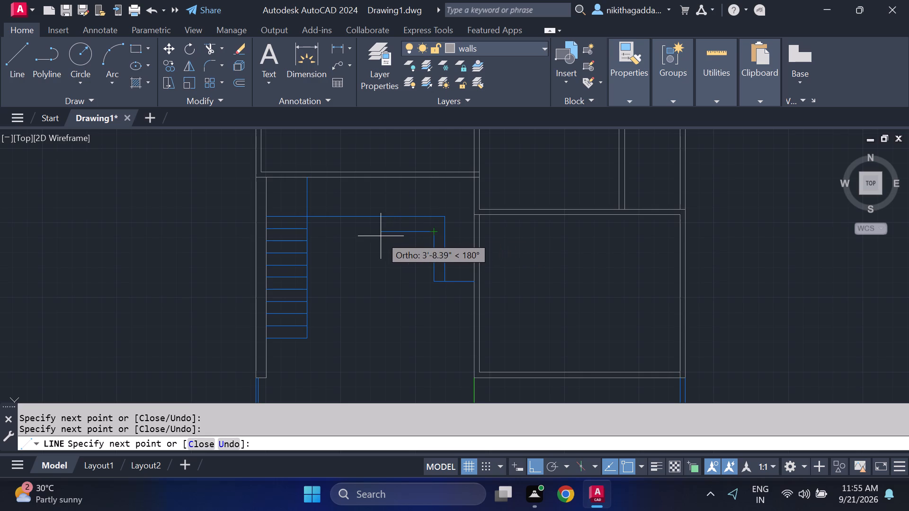
{"action": "key", "text": "ctrl+z"}
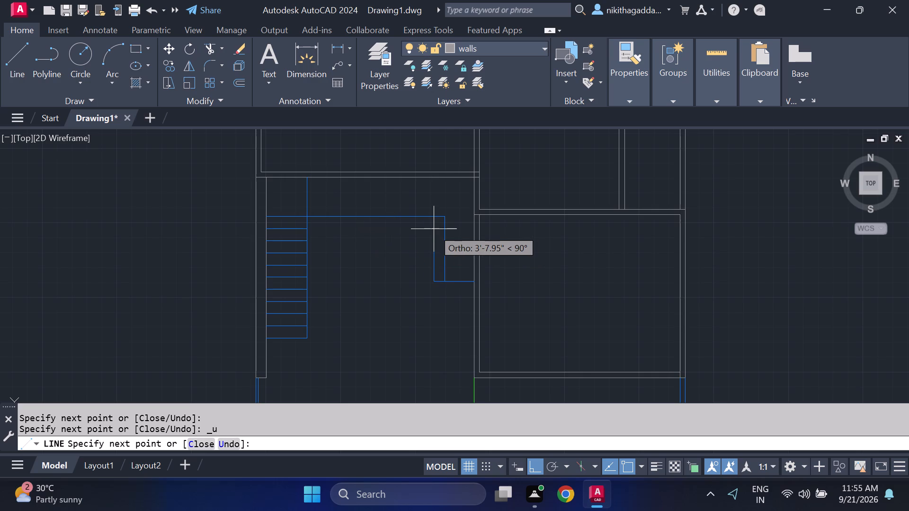
{"action": "left_click", "coordinate": [436, 229]}
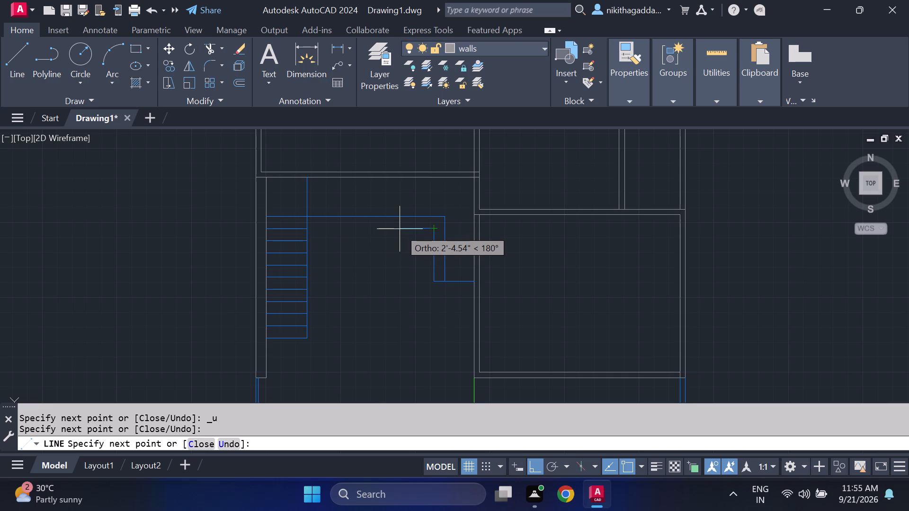
{"action": "left_click", "coordinate": [400, 229]}
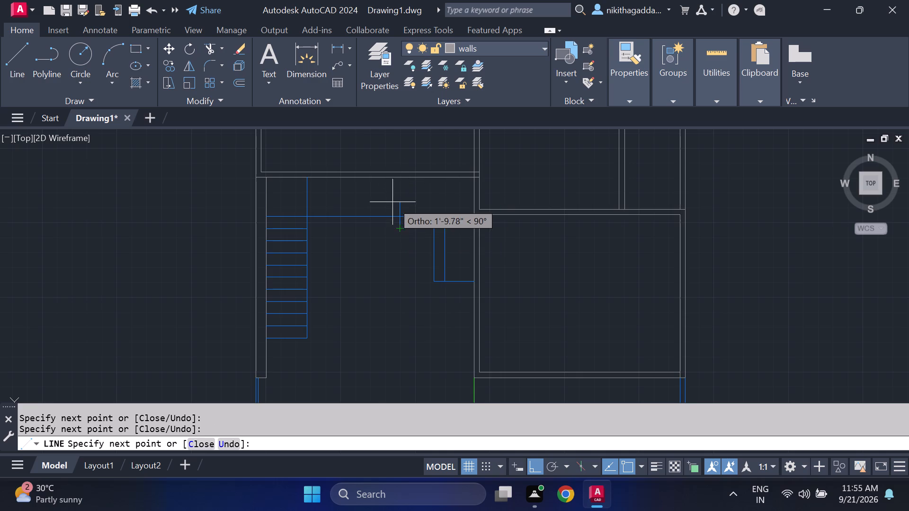
{"action": "key", "text": "ctrl+z"}
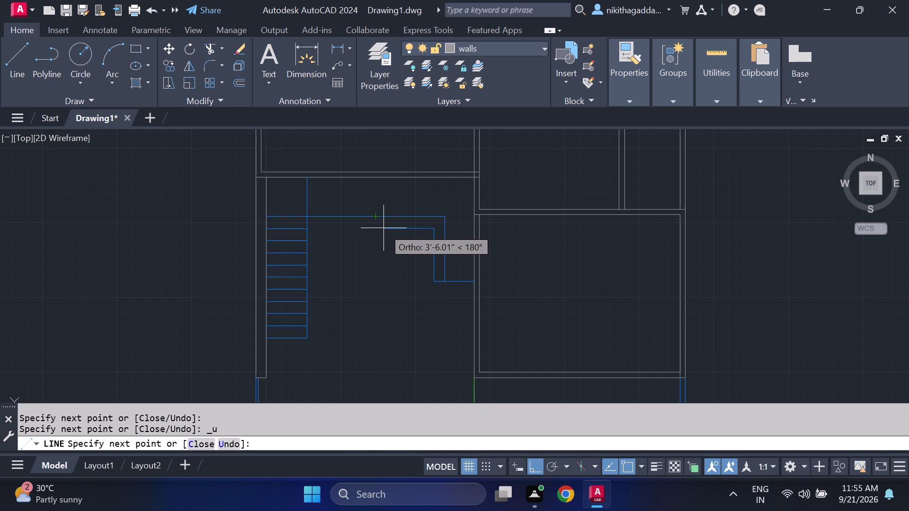
{"action": "left_click", "coordinate": [383, 228]}
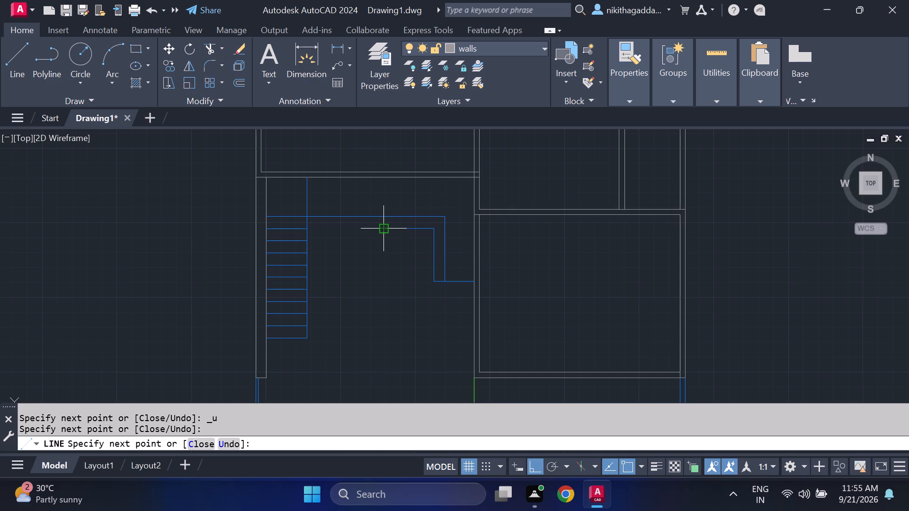
{"action": "left_click", "coordinate": [385, 179]}
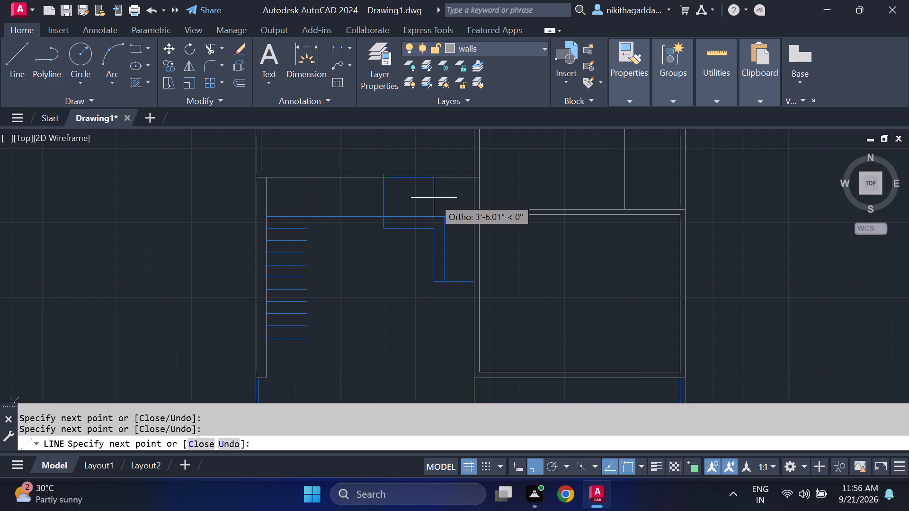
Offset the stair's vertical edge line east at about 9" spacing for the first three treads of the second flight.
{"action": "key", "text": "Escape"}
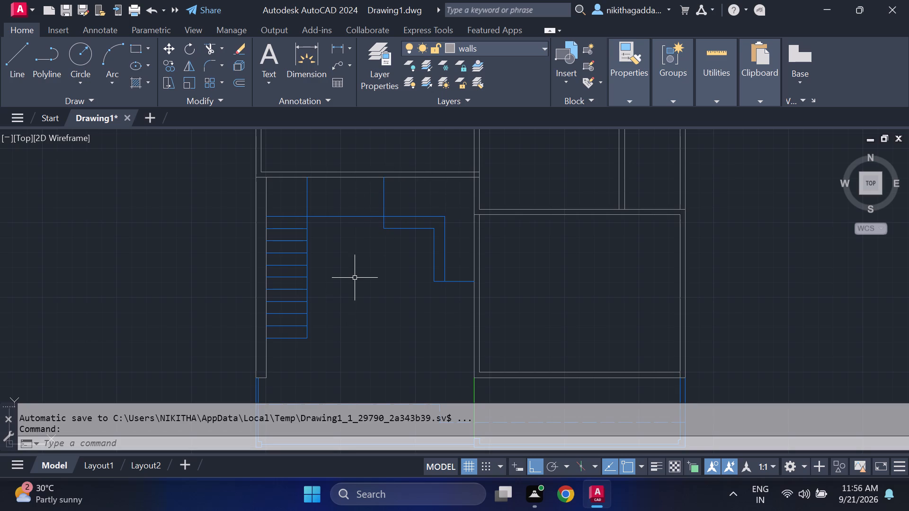
{"action": "middle_click_drag", "start_coordinate": [355, 278], "coordinate": [355, 308]}
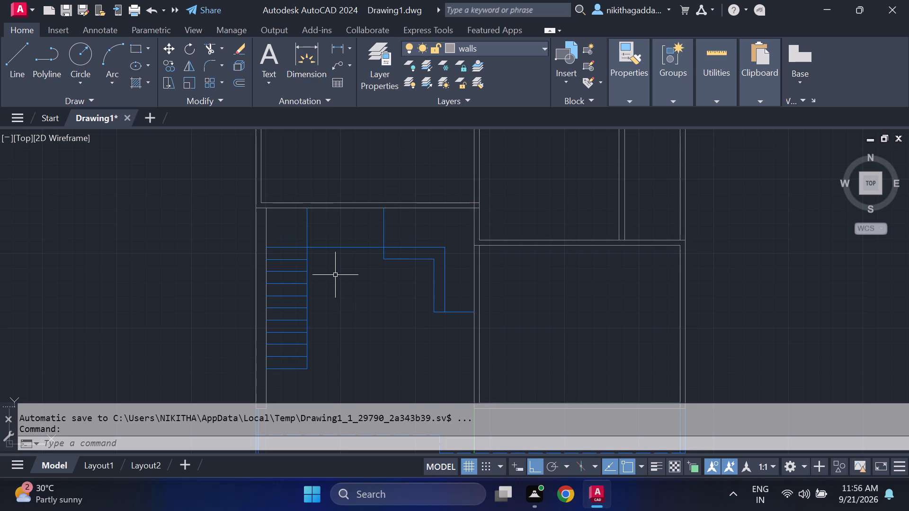
{"action": "type", "text": "of"}
{"action": "key", "text": "Return"}
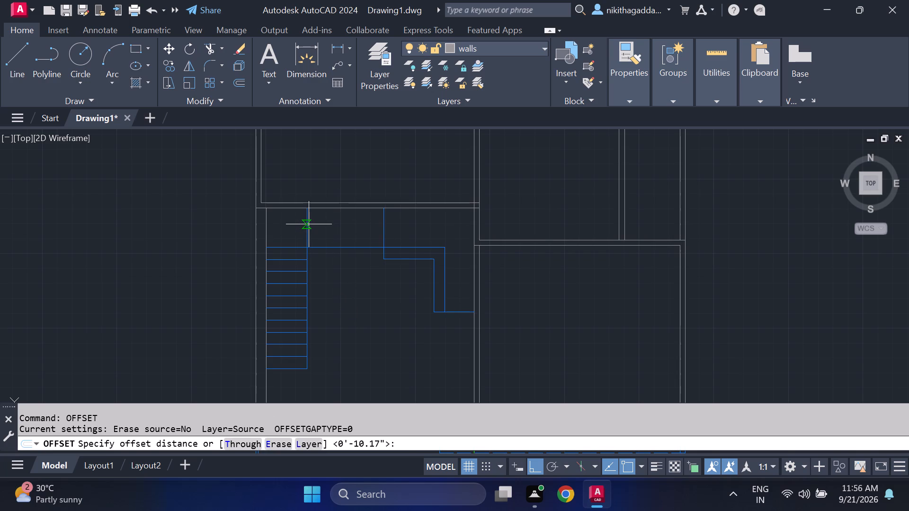
{"action": "left_click", "coordinate": [308, 229]}
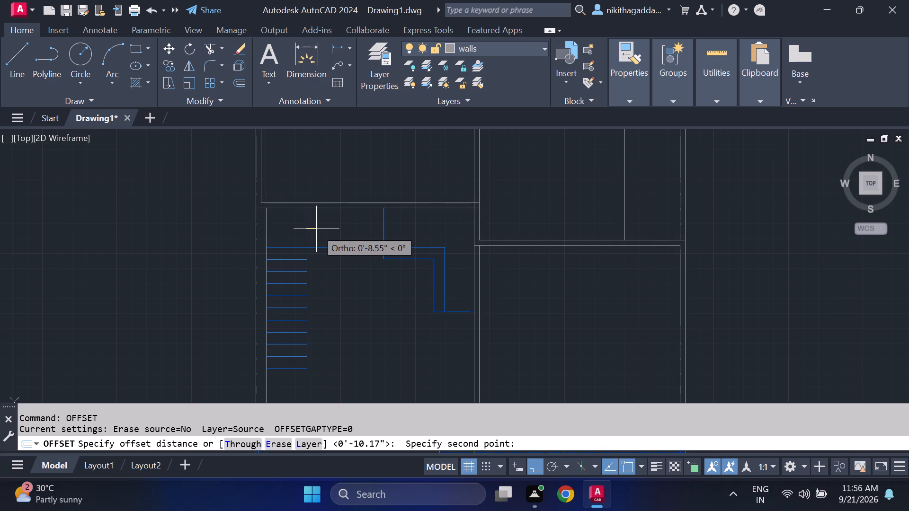
{"action": "left_click", "coordinate": [317, 228]}
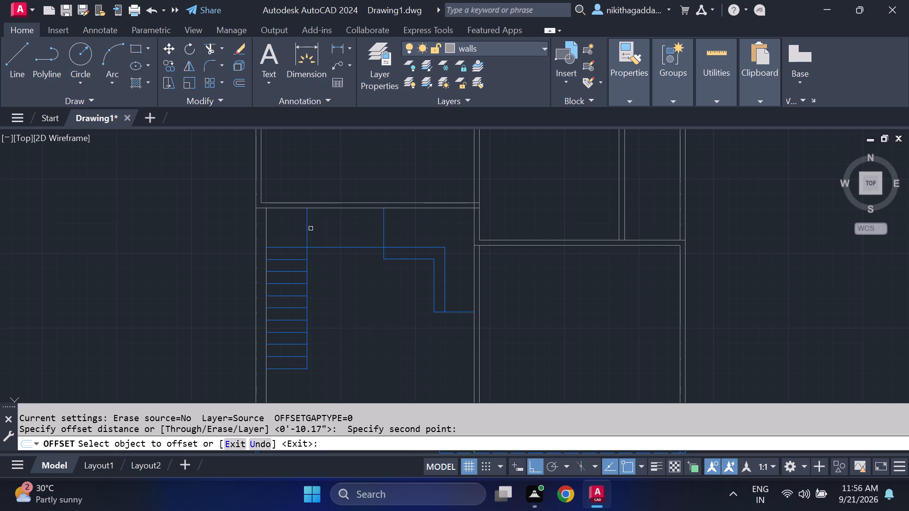
{"action": "left_click", "coordinate": [309, 229]}
{"action": "left_click", "coordinate": [307, 231]}
{"action": "left_click", "coordinate": [331, 228]}
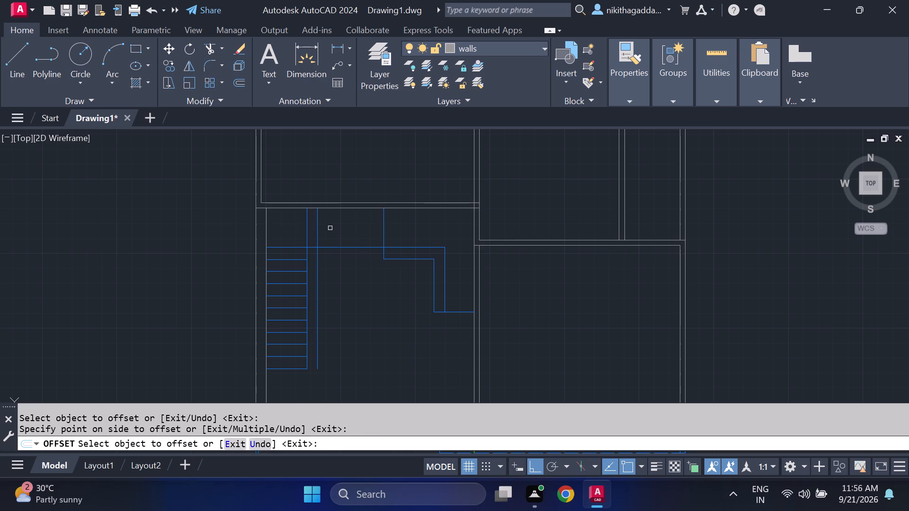
{"action": "left_click", "coordinate": [318, 237]}
{"action": "left_click", "coordinate": [333, 234]}
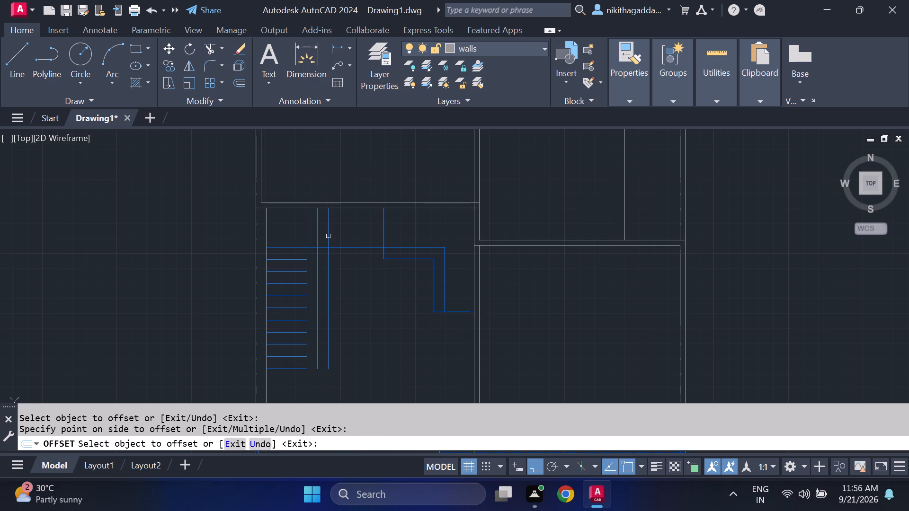
{"action": "left_click", "coordinate": [328, 236]}
{"action": "left_click", "coordinate": [342, 234]}
Offset three more vertical tread lines eastward at the same spacing, for six in all.
{"action": "left_click", "coordinate": [339, 235]}
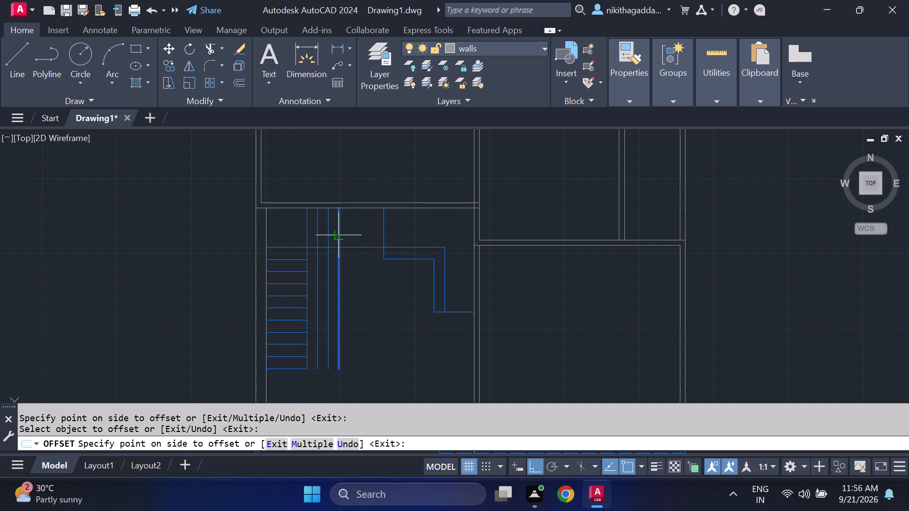
{"action": "left_click", "coordinate": [352, 232]}
{"action": "left_click", "coordinate": [349, 233]}
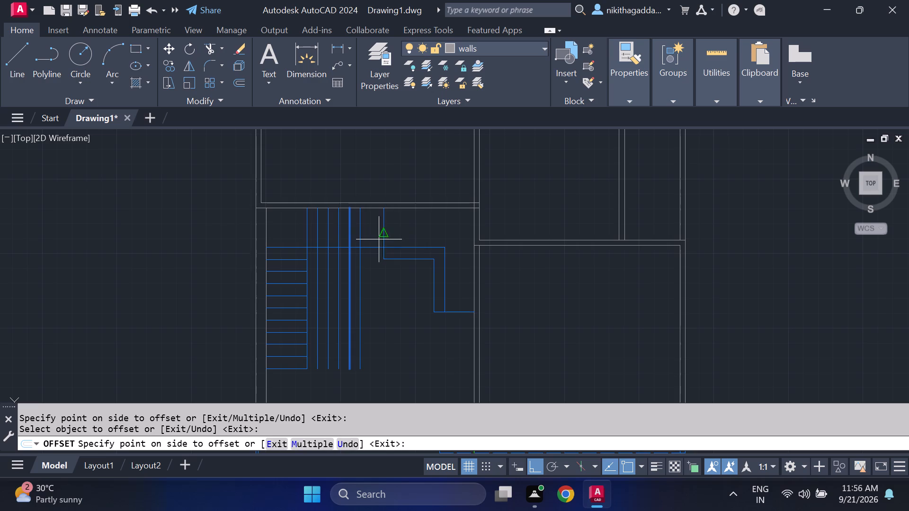
{"action": "left_click", "coordinate": [375, 236]}
{"action": "left_click", "coordinate": [360, 239]}
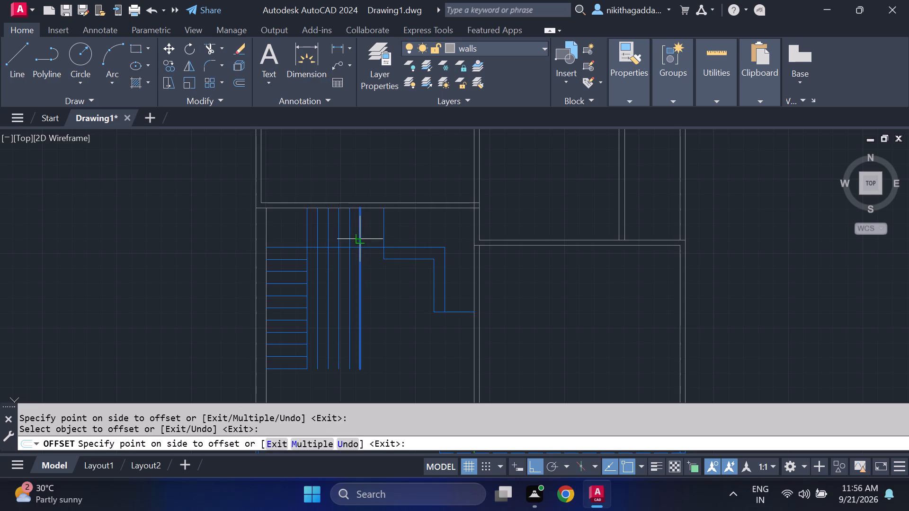
{"action": "left_click", "coordinate": [373, 229]}
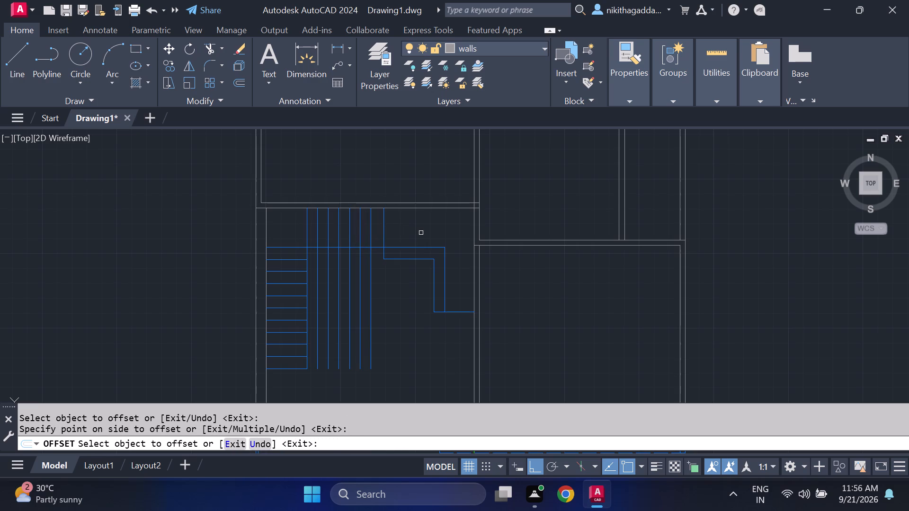
{"action": "key", "text": "Escape"}
Trim the six offset tread lines where they run south of the horizontal stair line.
{"action": "type", "text": "tr"}
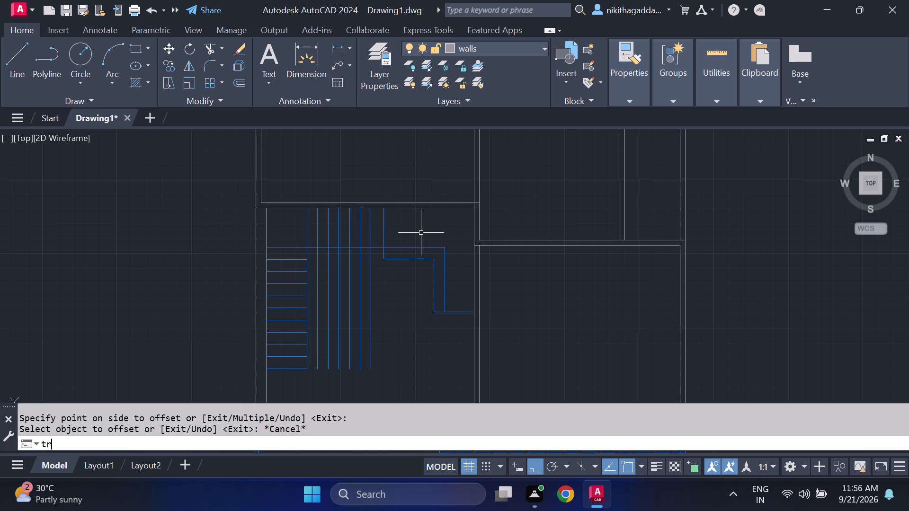
{"action": "key", "text": "Return"}
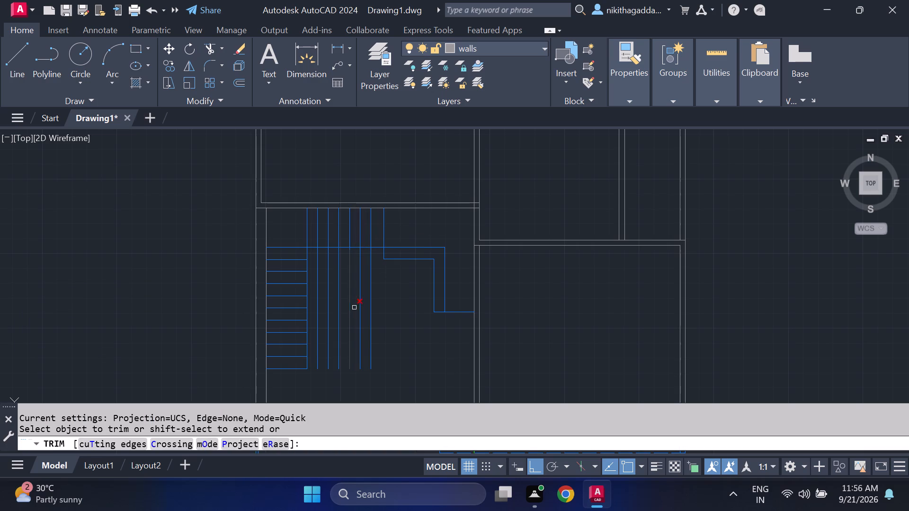
{"action": "left_click_drag", "start_coordinate": [404, 291], "coordinate": [315, 336]}
{"action": "scroll", "coordinate": [411, 332], "scroll_direction": "down", "scroll_amount": 2}
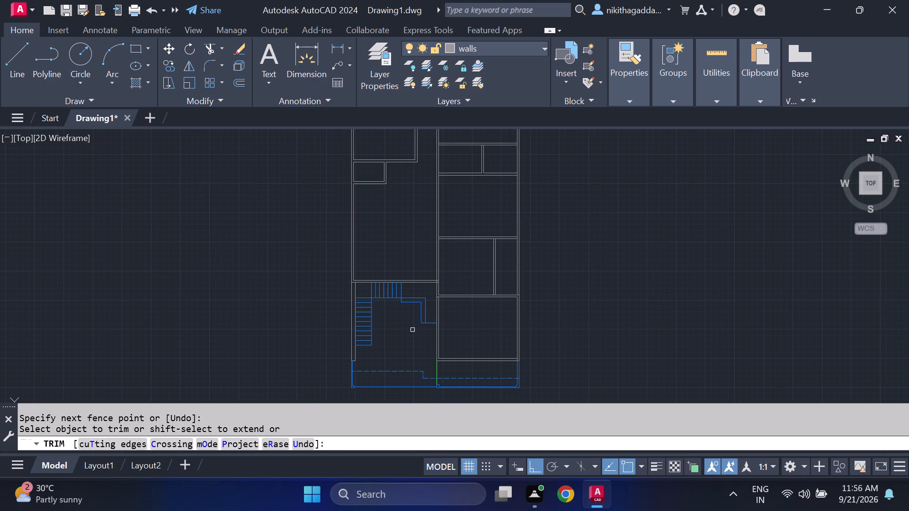
{"action": "middle_click_drag", "start_coordinate": [412, 330], "coordinate": [410, 298]}
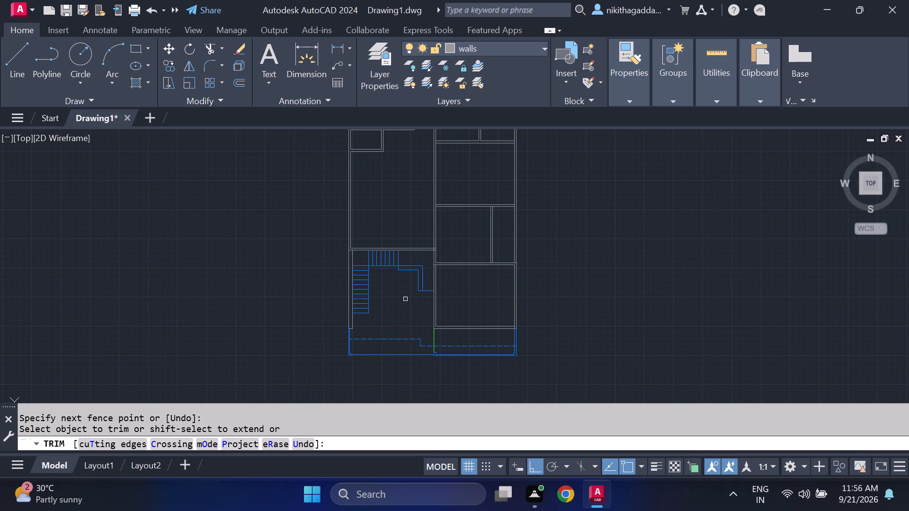
{"action": "middle_click_drag", "start_coordinate": [405, 299], "coordinate": [395, 318]}
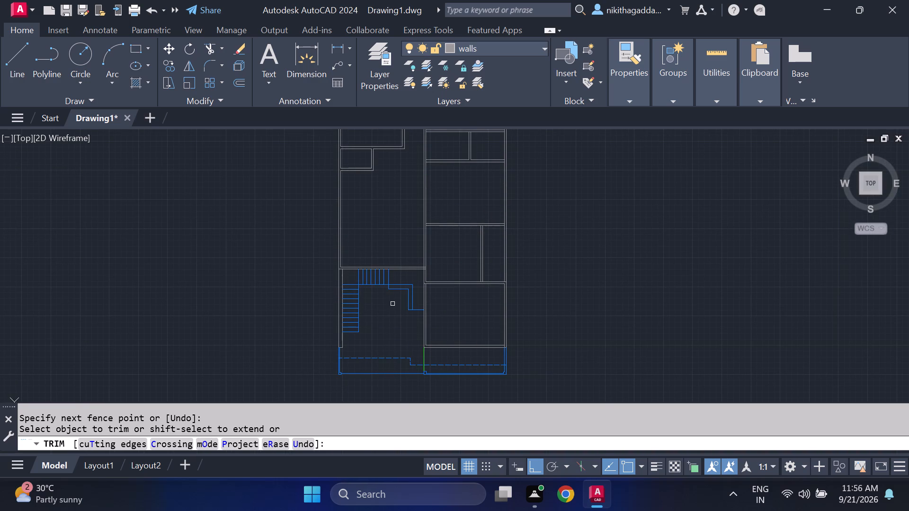
{"action": "scroll", "coordinate": [386, 301], "scroll_direction": "up", "scroll_amount": 2}
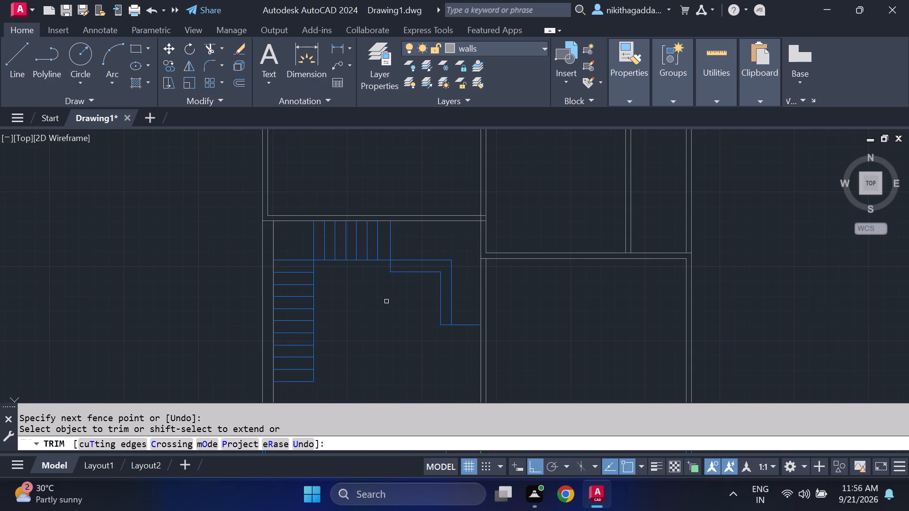
{"action": "key", "text": "Escape"}
Move the short horizontal line east of the upper treads slightly north, closer to the stair line above it.
{"action": "scroll", "coordinate": [446, 262], "scroll_direction": "up", "scroll_amount": 1}
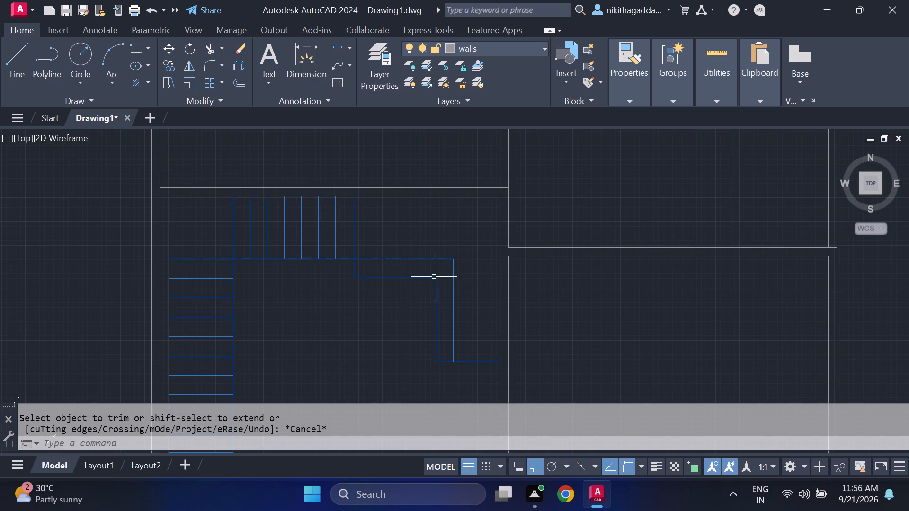
{"action": "left_click", "coordinate": [407, 274]}
{"action": "left_click", "coordinate": [367, 299]}
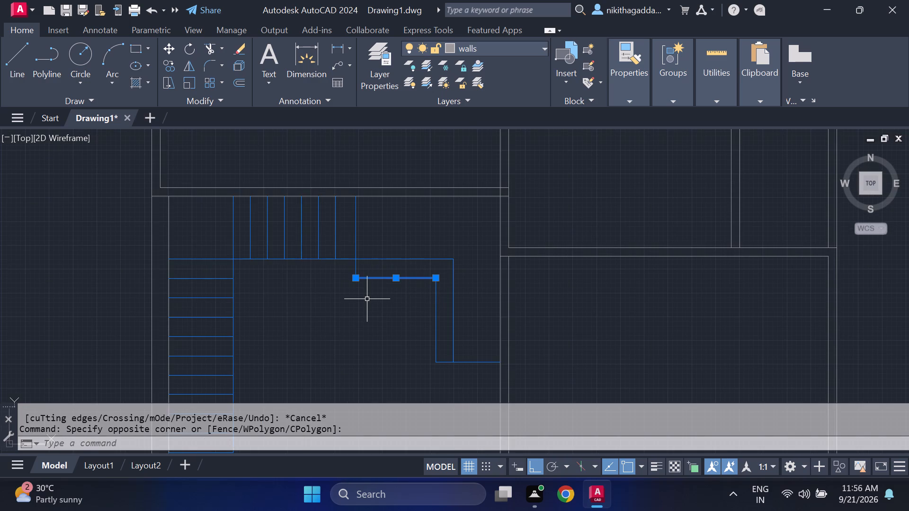
{"action": "key", "text": "m"}
{"action": "key", "text": "Return"}
{"action": "scroll", "coordinate": [397, 276], "scroll_direction": "up", "scroll_amount": 2}
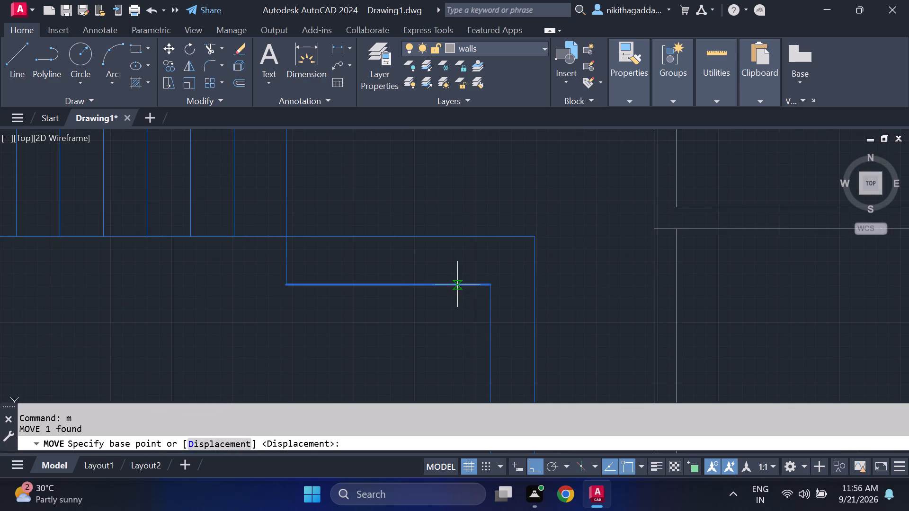
{"action": "left_click", "coordinate": [492, 286]}
{"action": "left_click", "coordinate": [492, 275]}
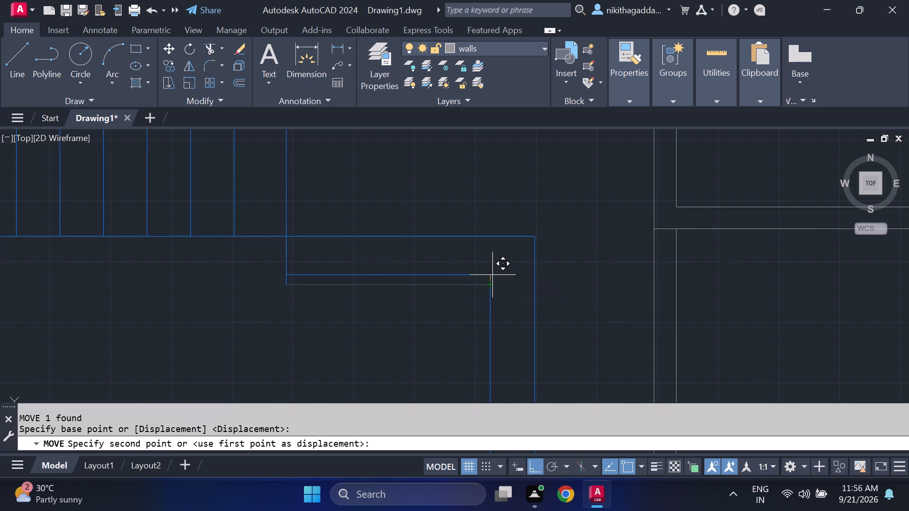
{"action": "scroll", "coordinate": [479, 290], "scroll_direction": "down", "scroll_amount": 3}
Extend the inner vertical line of the stepped outline north to meet the moved horizontal line.
{"action": "type", "text": "ex"}
{"action": "key", "text": "Return"}
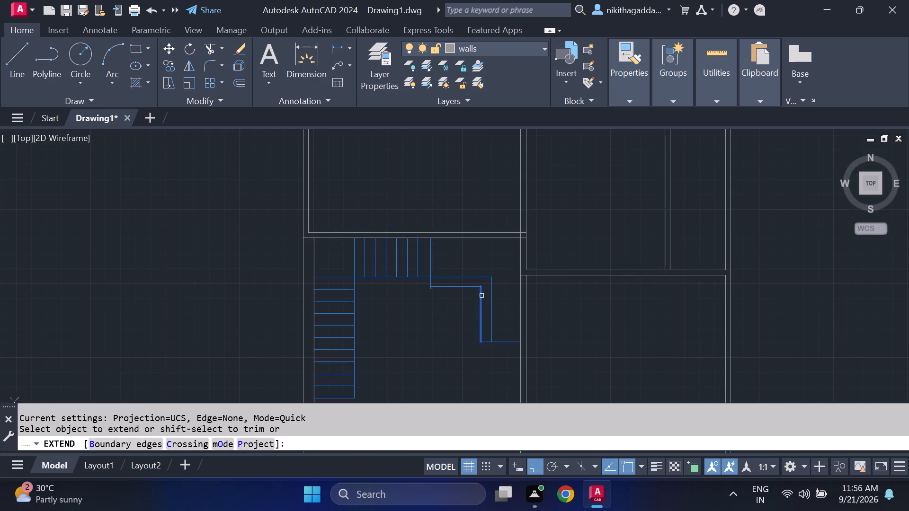
{"action": "left_click", "coordinate": [481, 296]}
{"action": "key", "text": "Escape"}
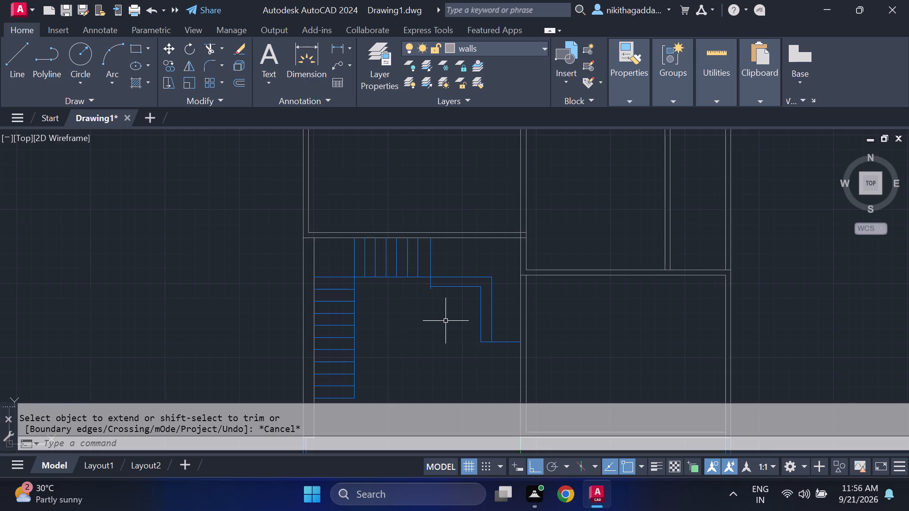
Trim the stub of the last upper tread line that projects below the moved horizontal line.
{"action": "type", "text": "tr"}
{"action": "key", "text": "Return"}
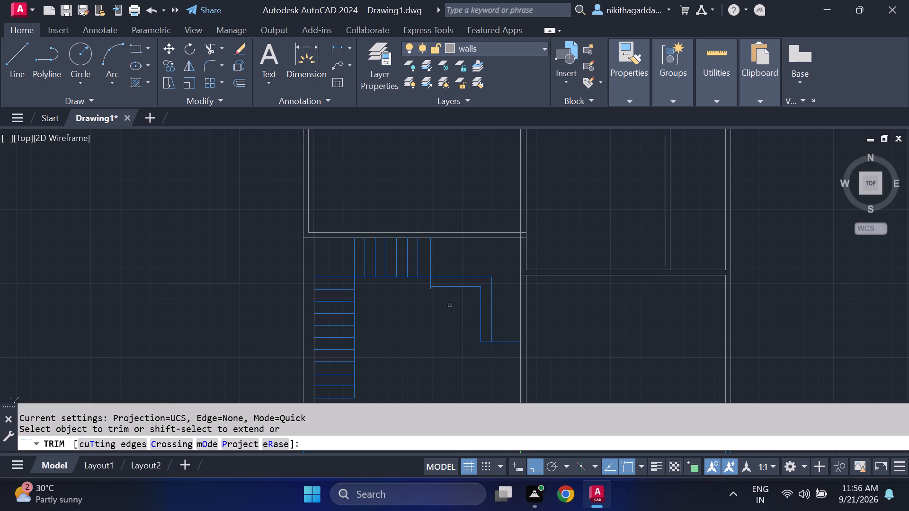
{"action": "scroll", "coordinate": [446, 286], "scroll_direction": "up", "scroll_amount": 3}
{"action": "scroll", "coordinate": [396, 292], "scroll_direction": "up", "scroll_amount": 1}
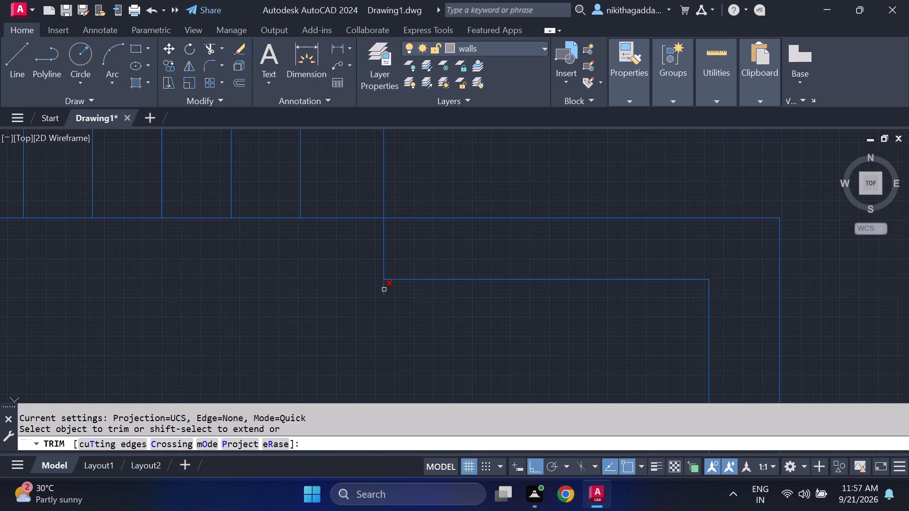
{"action": "left_click", "coordinate": [384, 290]}
{"action": "scroll", "coordinate": [451, 343], "scroll_direction": "down", "scroll_amount": 4}
{"action": "middle_click_drag", "start_coordinate": [456, 364], "coordinate": [436, 271]}
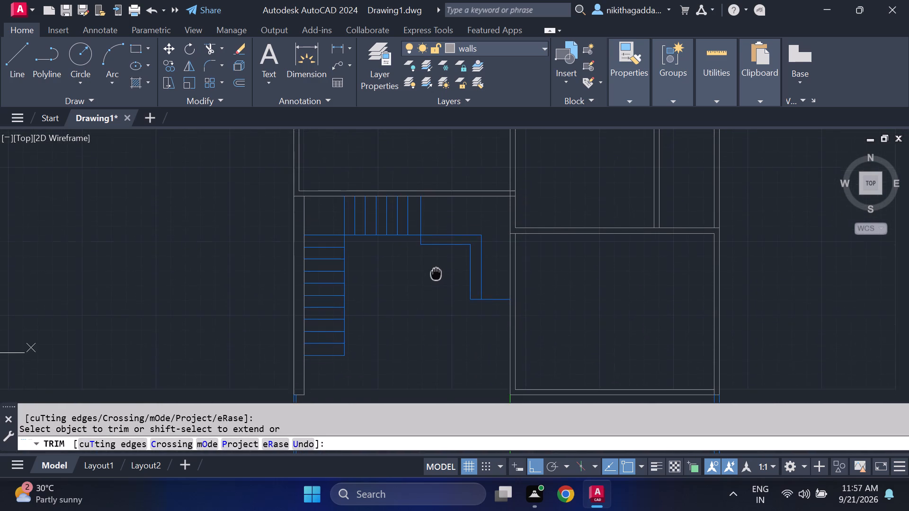
{"action": "middle_click_drag", "start_coordinate": [436, 271], "coordinate": [440, 284]}
{"action": "key", "text": "Escape"}
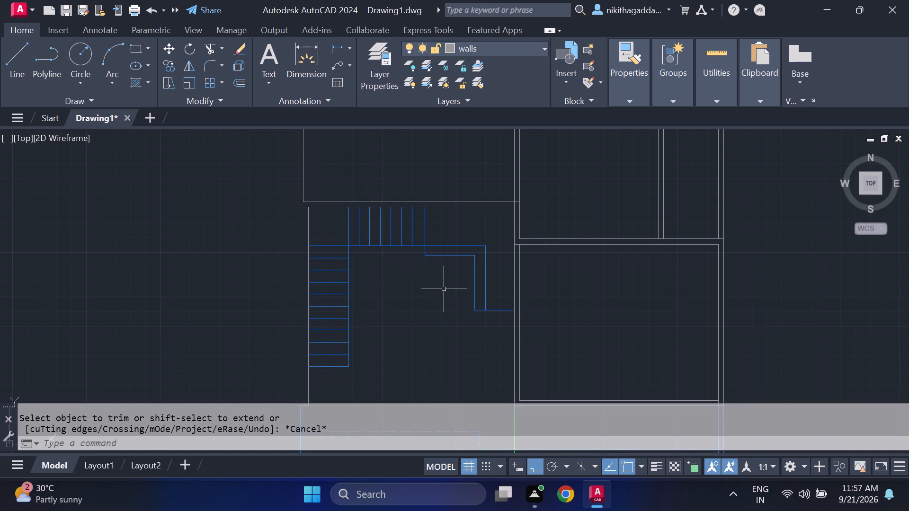
Draw an L-shaped arrow shaft from the horizontal stair line, about 1'-8" south, then east to the stepped outline's outer vertical line.
{"action": "key", "text": "l"}
{"action": "key", "text": "Escape"}
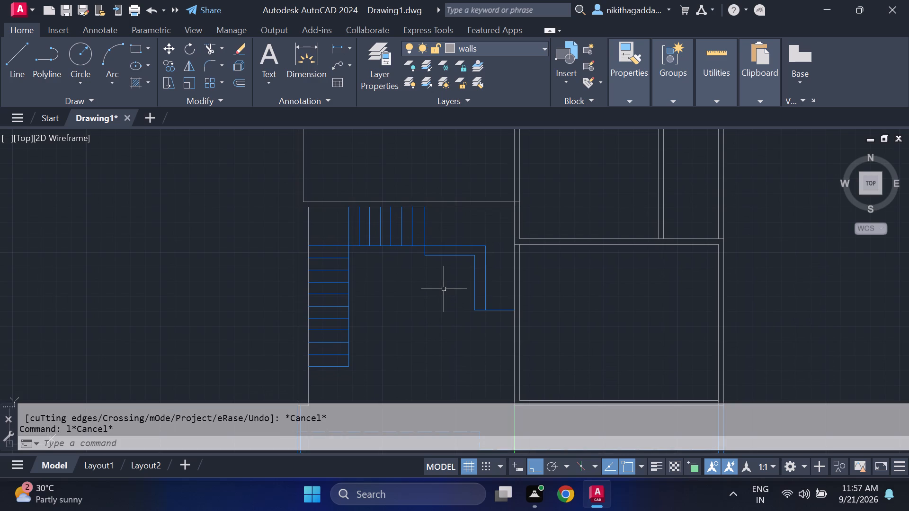
{"action": "type", "text": "l'"}
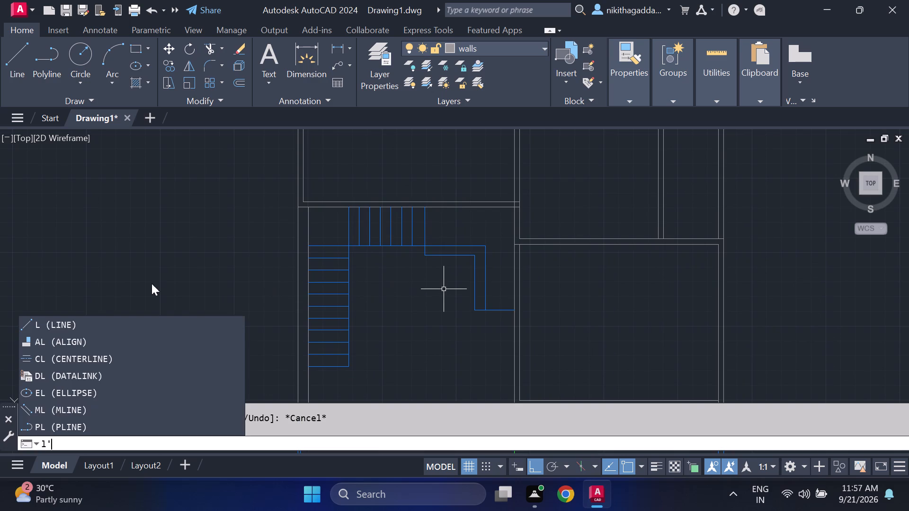
{"action": "left_click", "coordinate": [44, 326]}
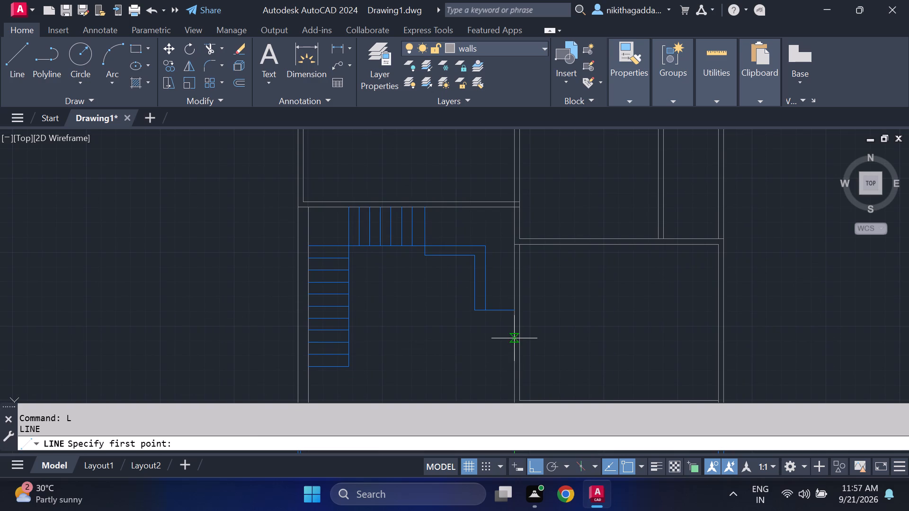
{"action": "left_click", "coordinate": [457, 246]}
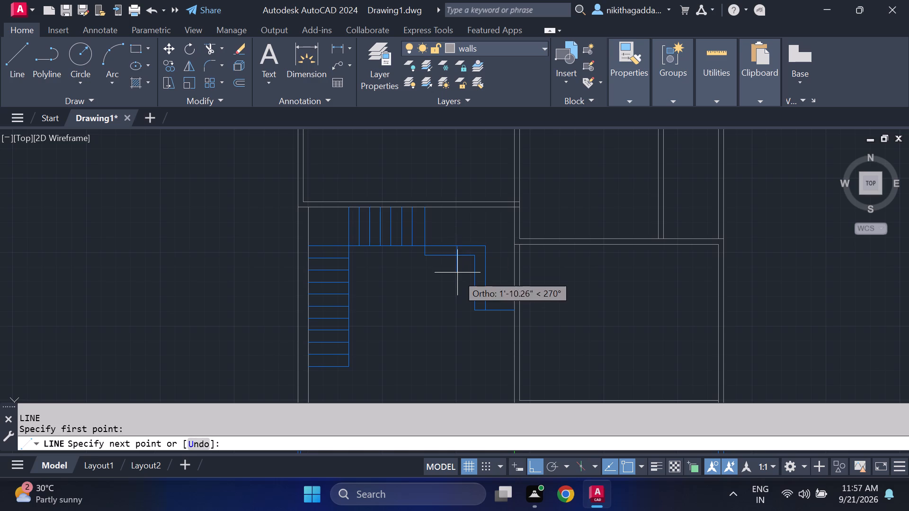
{"action": "scroll", "coordinate": [461, 269], "scroll_direction": "up", "scroll_amount": 1}
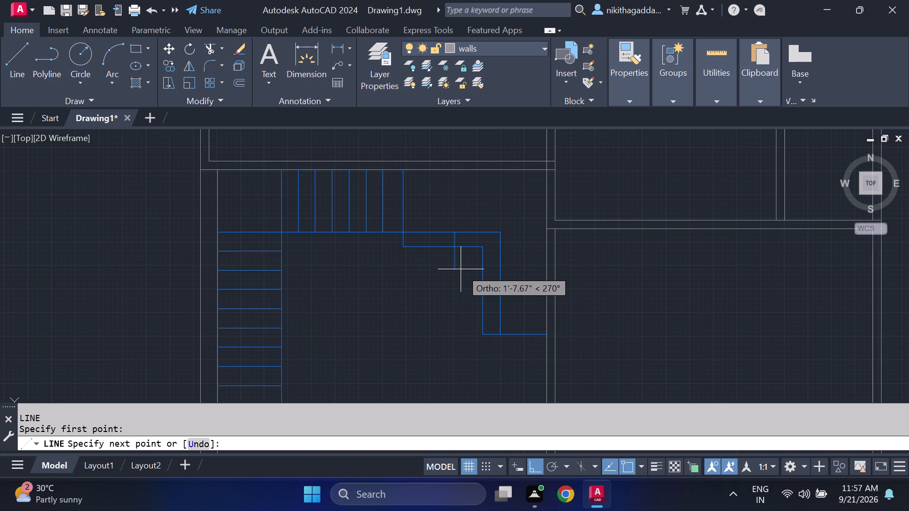
{"action": "left_click", "coordinate": [461, 269]}
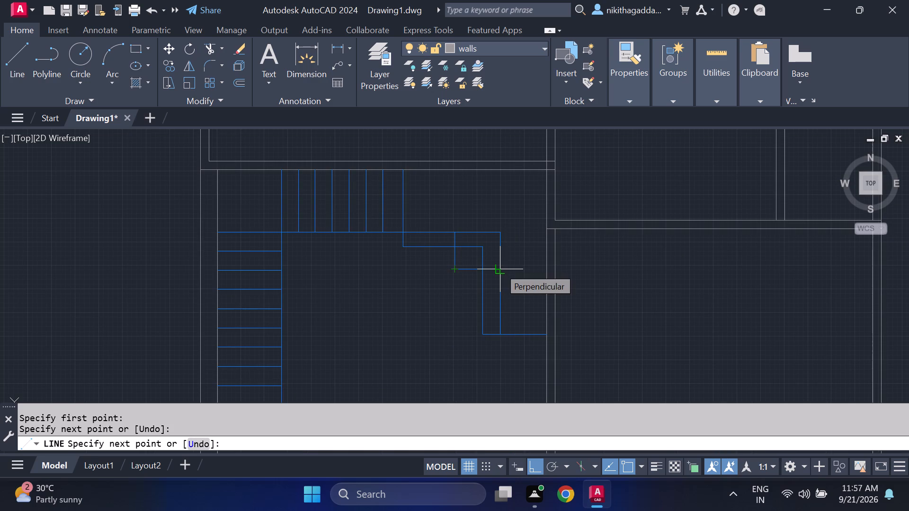
{"action": "left_click", "coordinate": [499, 267]}
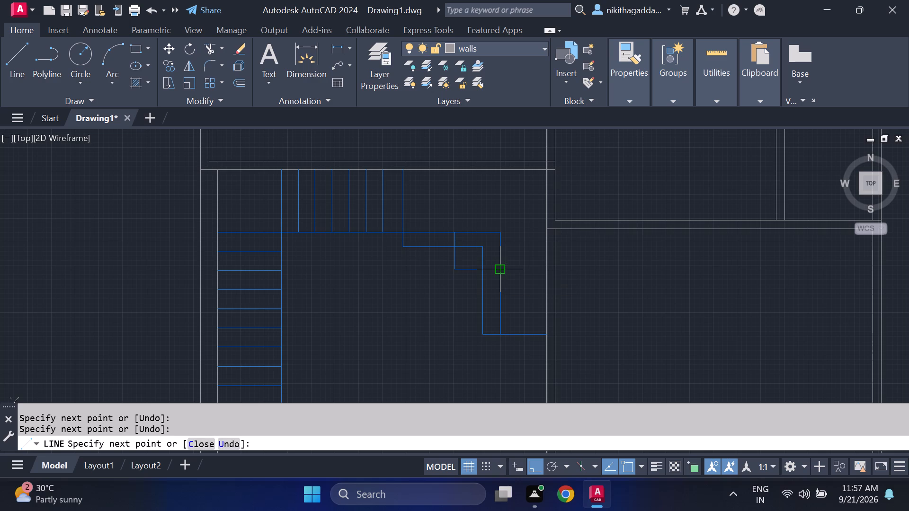
With ortho off, draw a narrow triangular arrowhead at the shaft's east end, its base on the outline's inner vertical line.
{"action": "key", "text": "F8"}
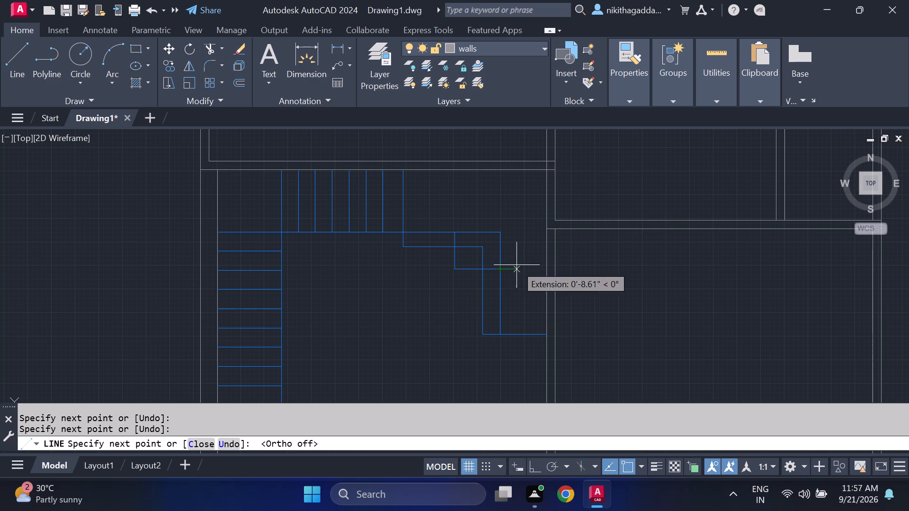
{"action": "scroll", "coordinate": [507, 265], "scroll_direction": "up", "scroll_amount": 2}
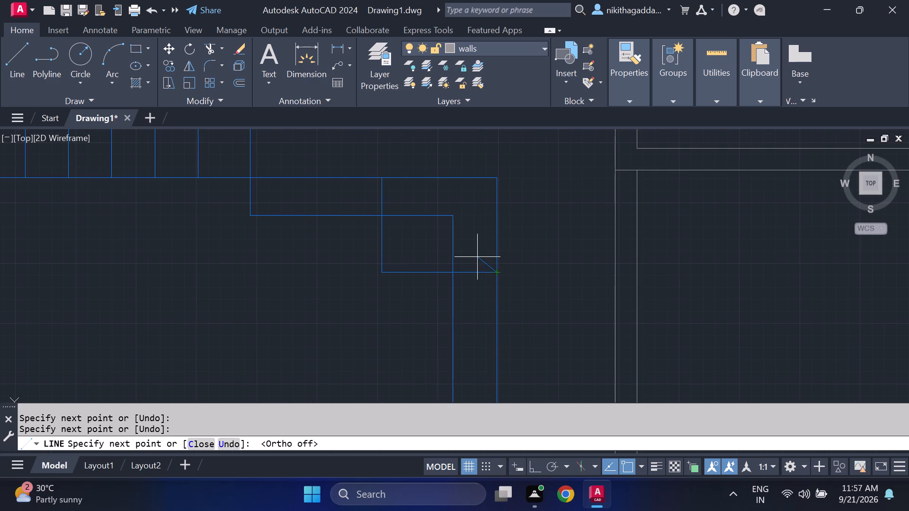
{"action": "left_click", "coordinate": [451, 263]}
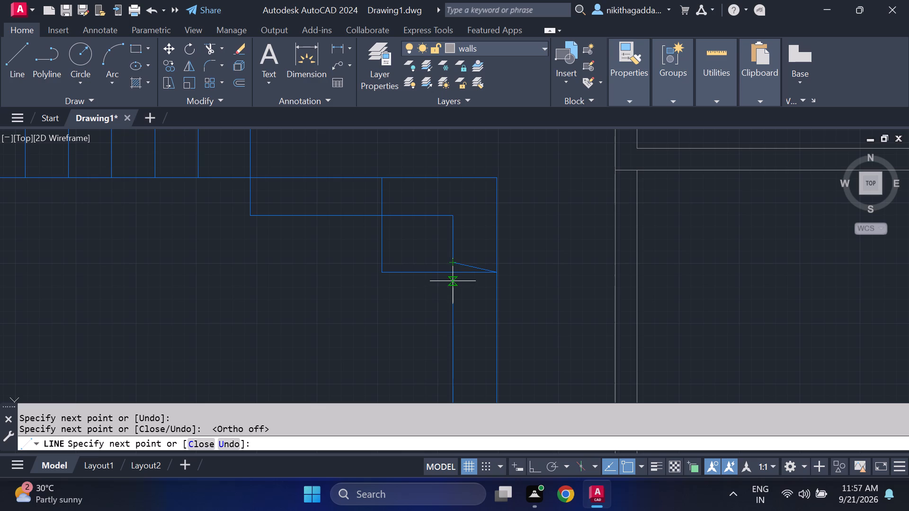
{"action": "scroll", "coordinate": [454, 280], "scroll_direction": "up", "scroll_amount": 3}
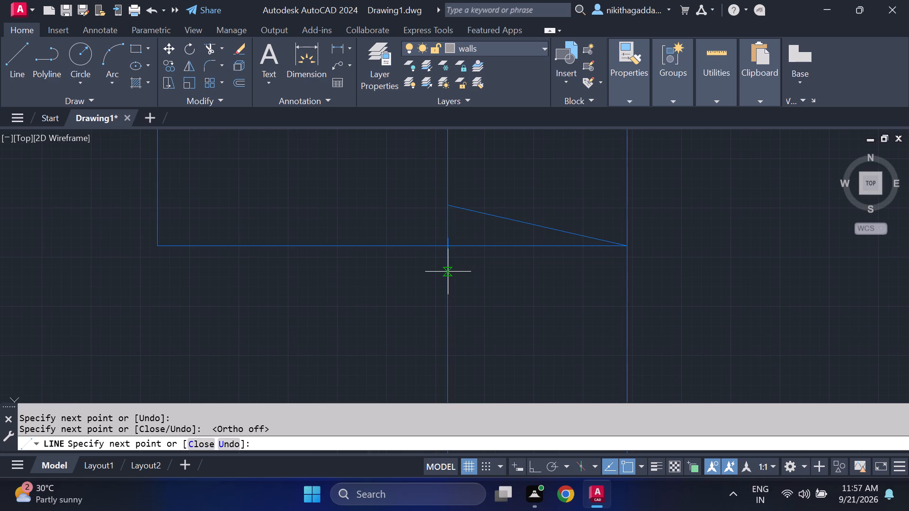
{"action": "left_click", "coordinate": [447, 279]}
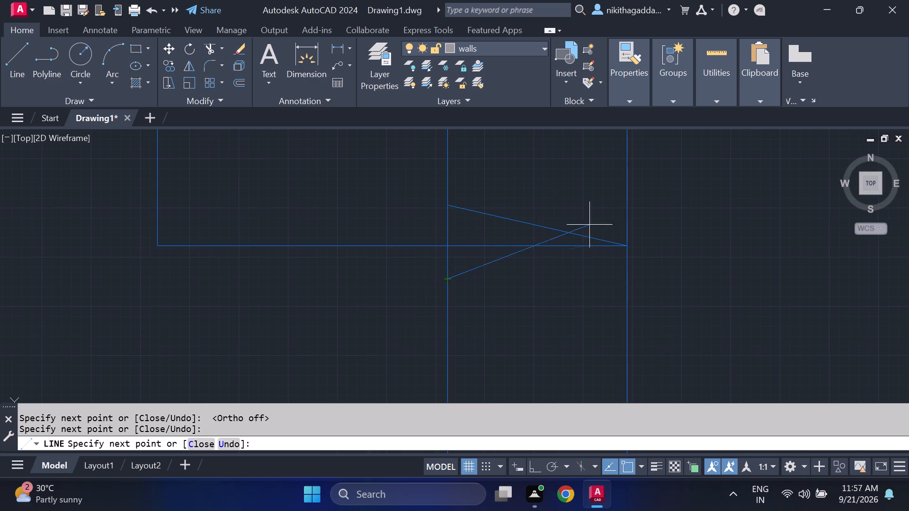
{"action": "left_click", "coordinate": [626, 247]}
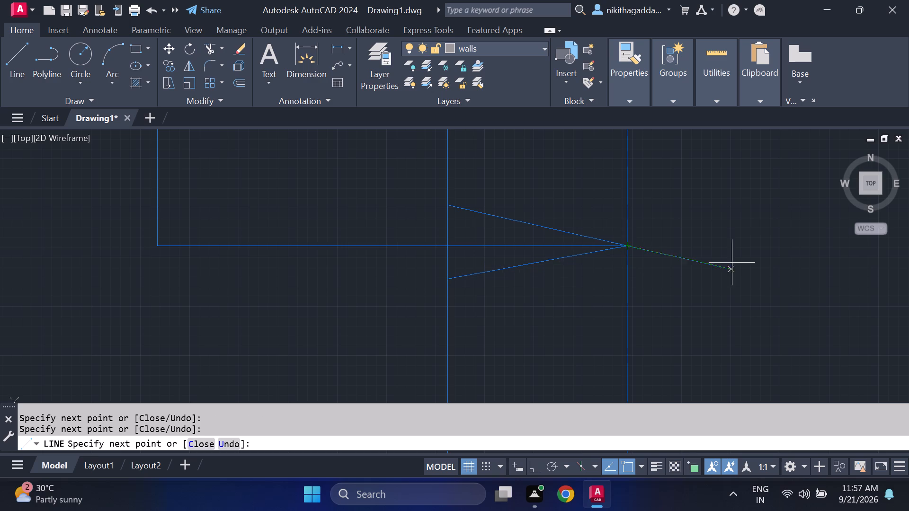
{"action": "key", "text": "Escape"}
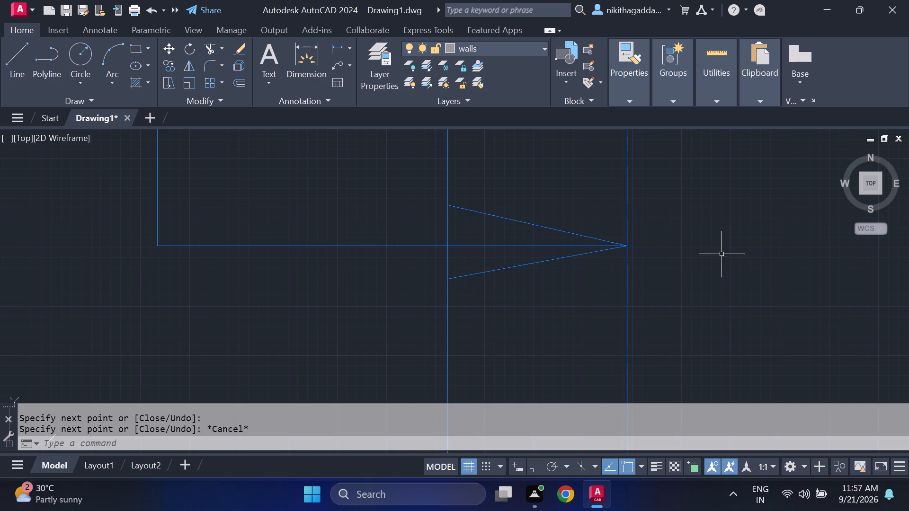
Fill both halves of the triangular arrowhead with a SOLID hatch.
{"action": "scroll", "coordinate": [695, 255], "scroll_direction": "down", "scroll_amount": 3}
{"action": "scroll", "coordinate": [628, 305], "scroll_direction": "down", "scroll_amount": 1}
{"action": "scroll", "coordinate": [567, 306], "scroll_direction": "down", "scroll_amount": 1}
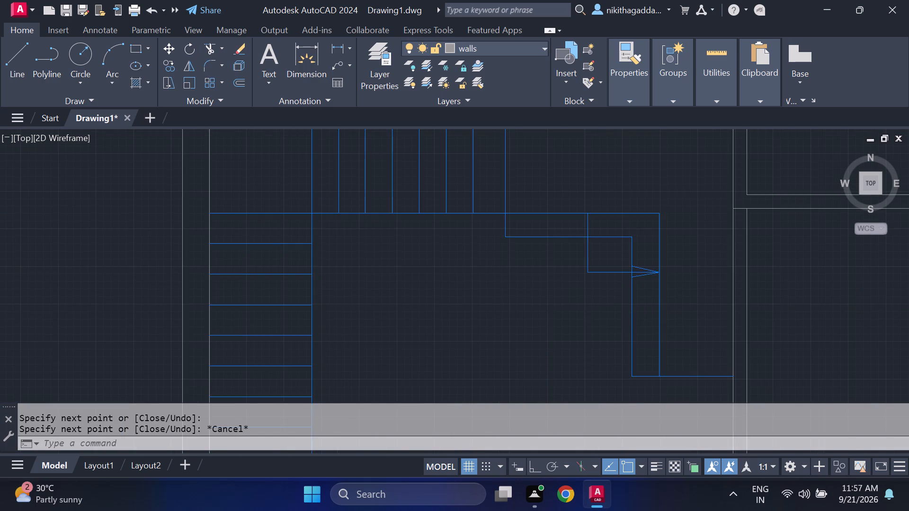
{"action": "scroll", "coordinate": [624, 283], "scroll_direction": "up", "scroll_amount": 3}
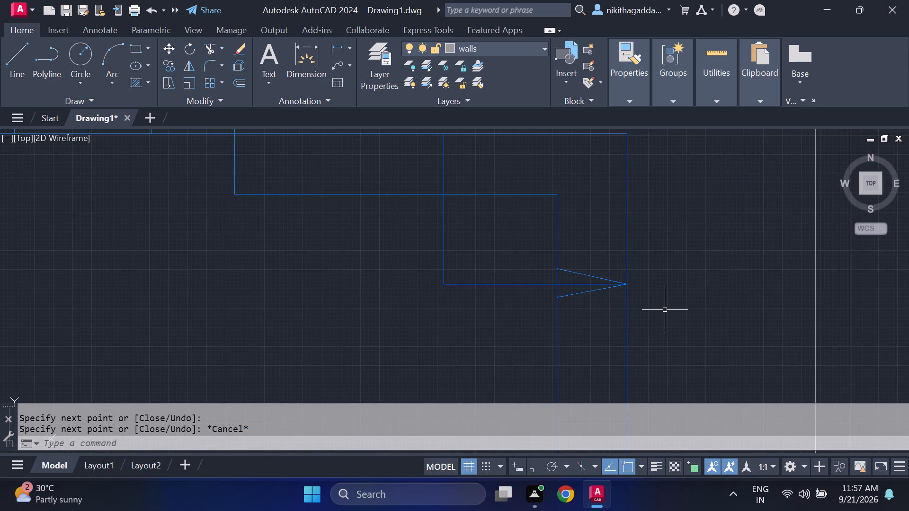
{"action": "type", "text": "hatch"}
{"action": "key", "text": "Return"}
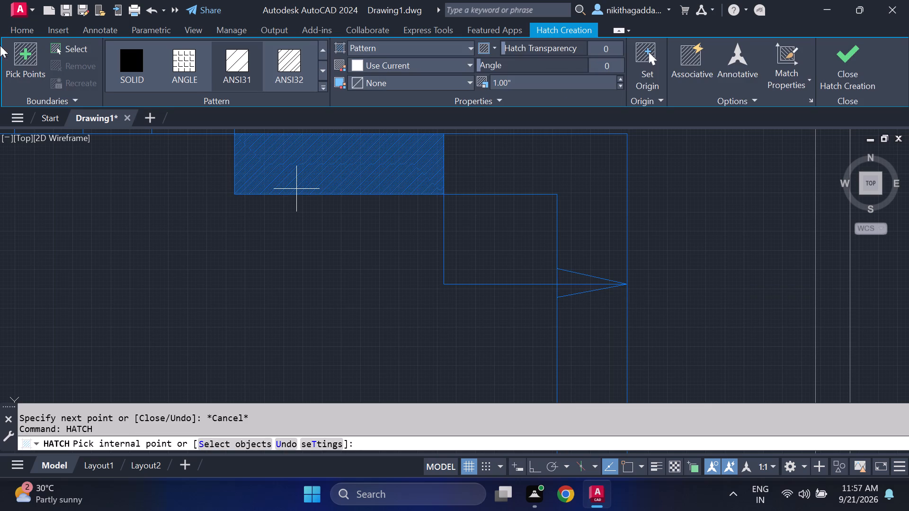
{"action": "left_click", "coordinate": [119, 61]}
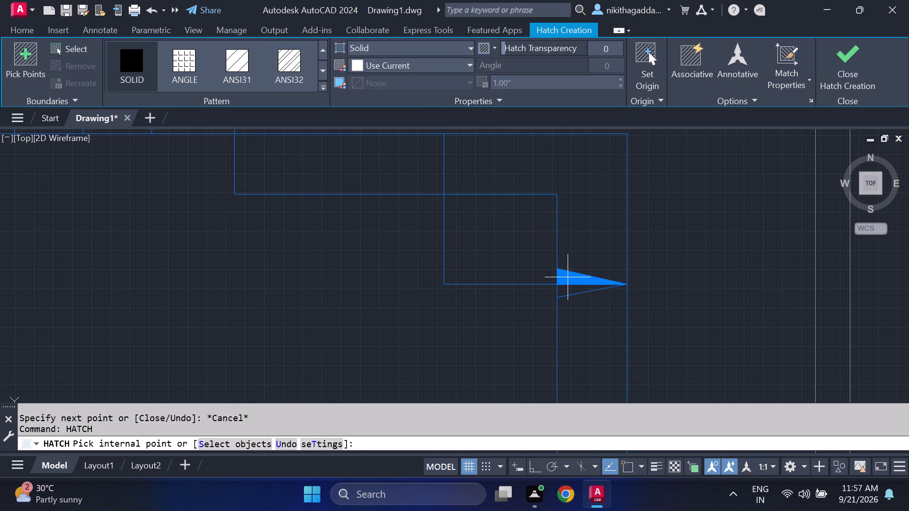
{"action": "left_click", "coordinate": [569, 277]}
{"action": "left_click", "coordinate": [575, 287]}
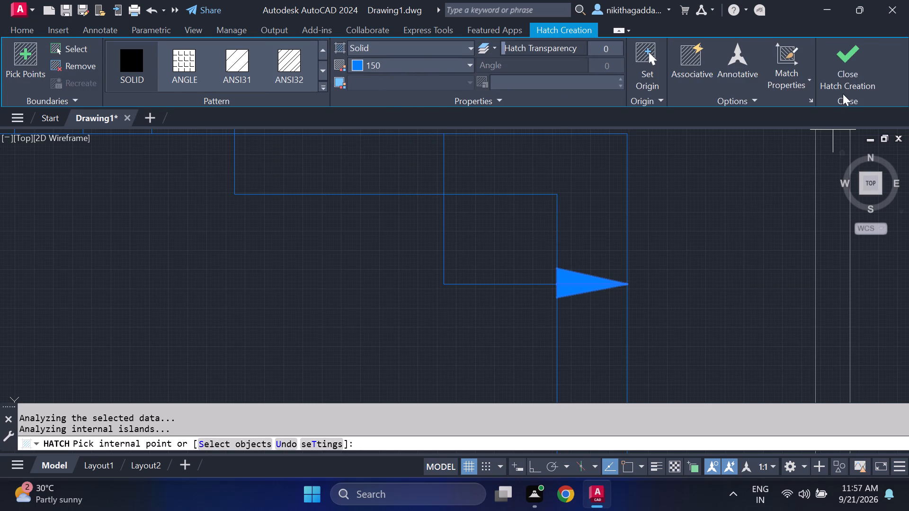
{"action": "left_click_drag", "start_coordinate": [844, 73], "coordinate": [842, 79]}
Copy the arrowhead and its horizontal shaft onto the upper treads, placing the tip midway along the second-last tread line.
{"action": "scroll", "coordinate": [612, 319], "scroll_direction": "down", "scroll_amount": 3}
{"action": "scroll", "coordinate": [617, 316], "scroll_direction": "up", "scroll_amount": 4}
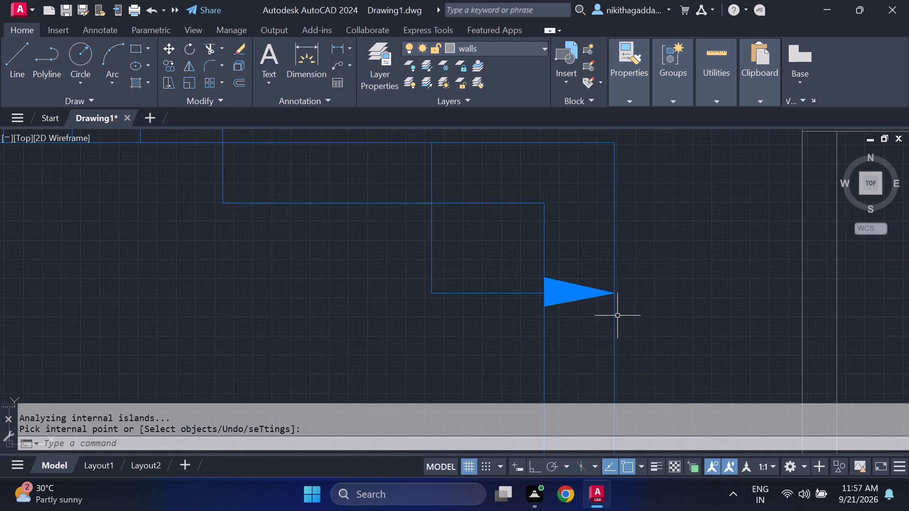
{"action": "scroll", "coordinate": [579, 284], "scroll_direction": "up", "scroll_amount": 1}
{"action": "left_click_drag", "start_coordinate": [580, 234], "coordinate": [571, 250]}
{"action": "left_click", "coordinate": [502, 326]}
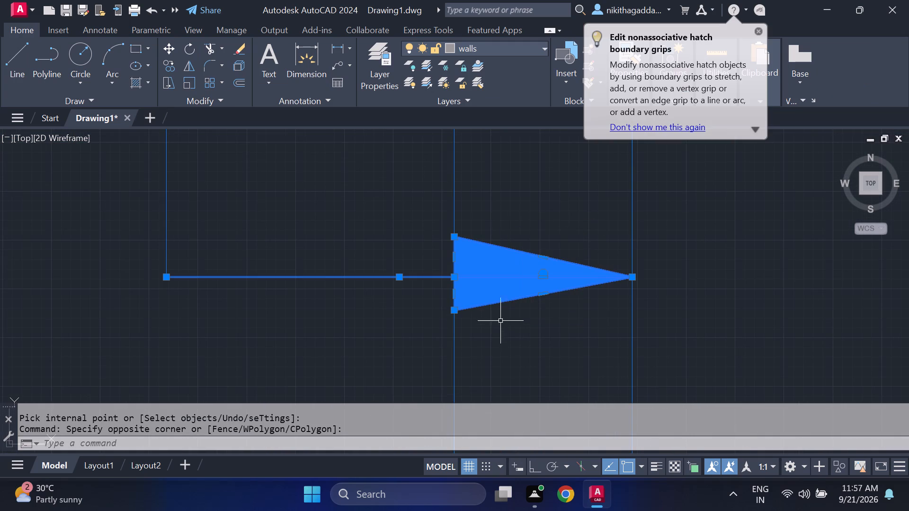
{"action": "scroll", "coordinate": [630, 243], "scroll_direction": "down", "scroll_amount": 2}
{"action": "scroll", "coordinate": [668, 232], "scroll_direction": "down", "scroll_amount": 1}
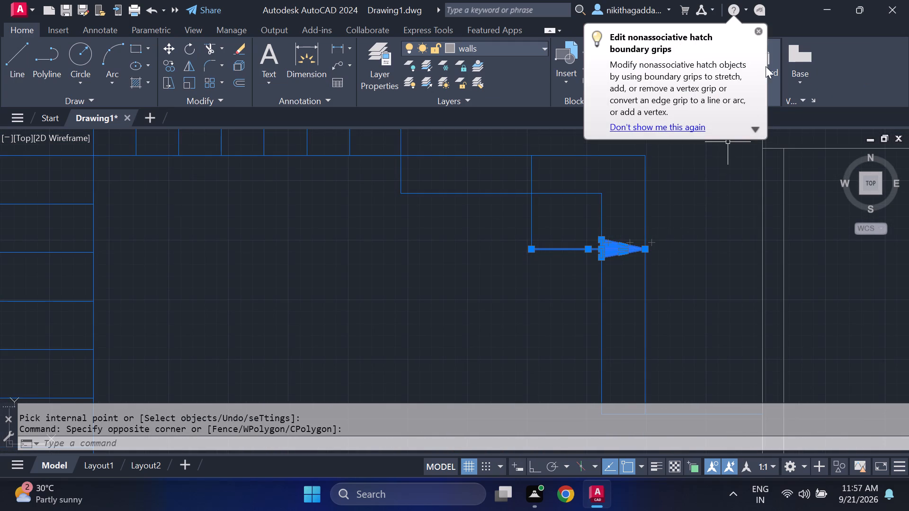
{"action": "left_click", "coordinate": [759, 30]}
{"action": "middle_click_drag", "start_coordinate": [616, 268], "coordinate": [565, 350]}
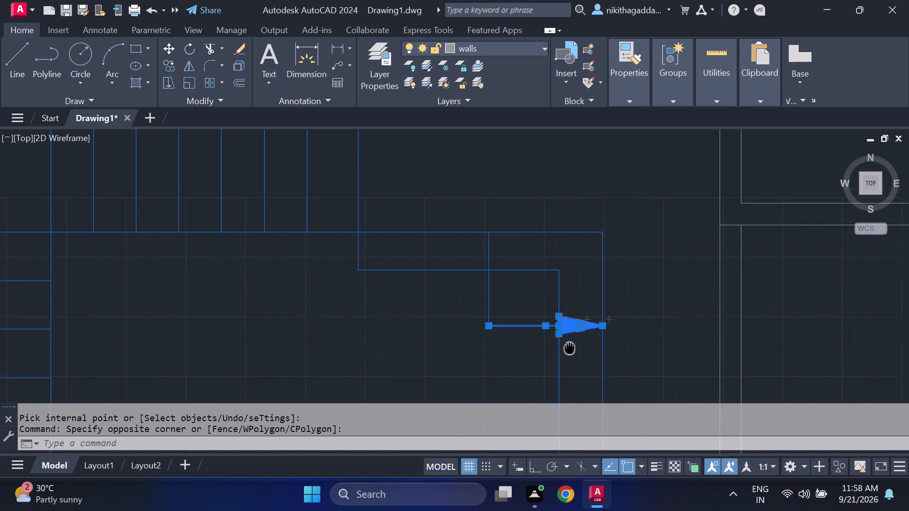
{"action": "middle_click_drag", "start_coordinate": [565, 350], "coordinate": [557, 330]}
{"action": "type", "text": "co"}
{"action": "key", "text": "Return"}
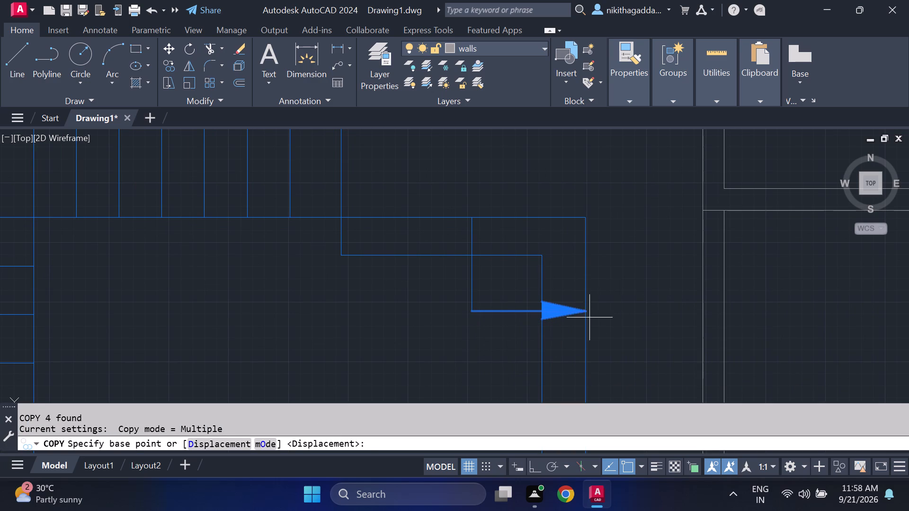
{"action": "left_click", "coordinate": [586, 313]}
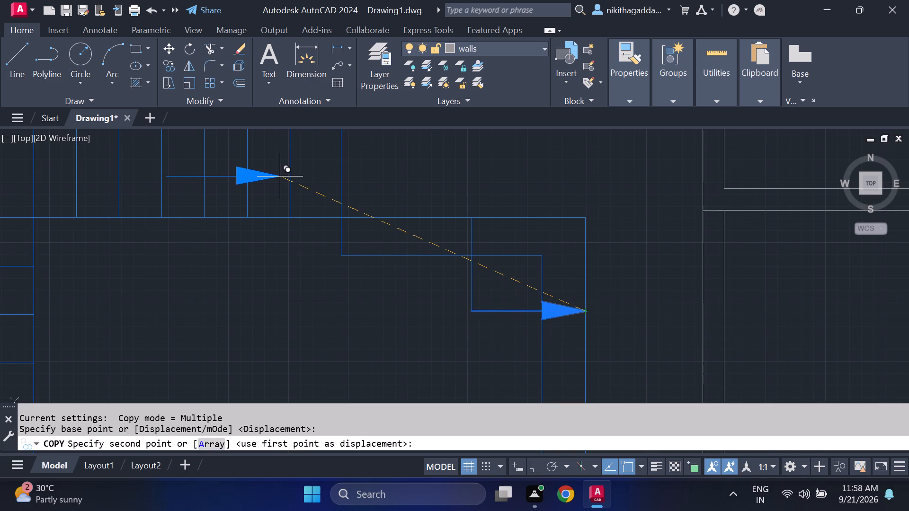
{"action": "middle_click_drag", "start_coordinate": [280, 176], "coordinate": [408, 265]}
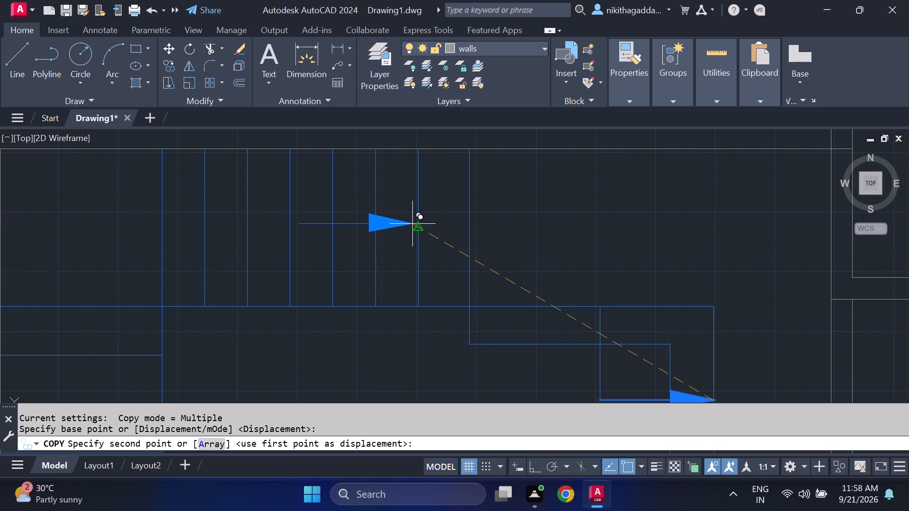
{"action": "left_click", "coordinate": [416, 229]}
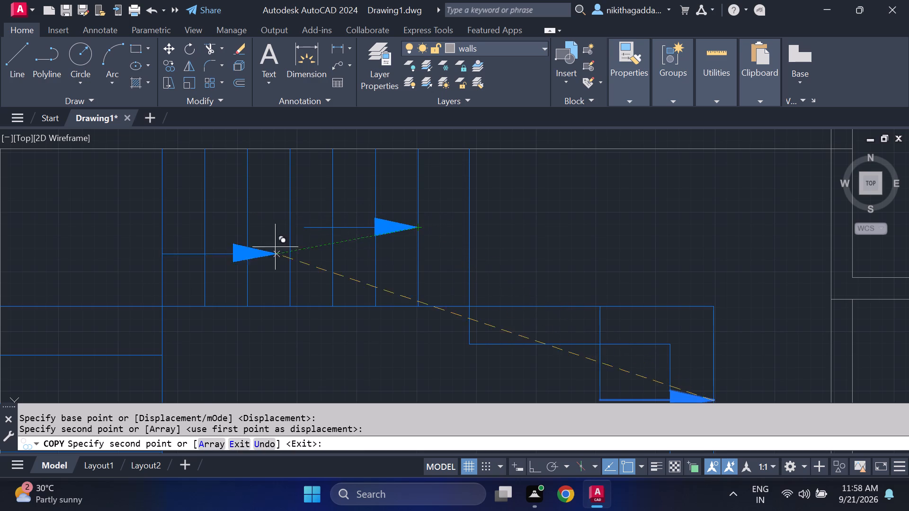
Place a second copy of the arrow in the open area east of the lower treads.
{"action": "scroll", "coordinate": [363, 250], "scroll_direction": "down", "scroll_amount": 3}
{"action": "left_click", "coordinate": [387, 314]}
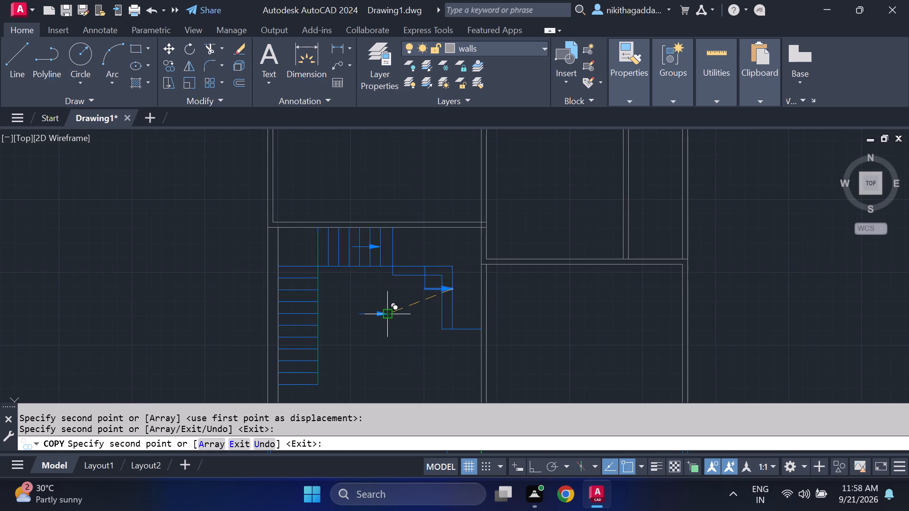
{"action": "key", "text": "Escape"}
Rotate the arrow copy in the open area about its tip so that it points north.
{"action": "scroll", "coordinate": [386, 335], "scroll_direction": "up", "scroll_amount": 2}
{"action": "left_click", "coordinate": [405, 264]}
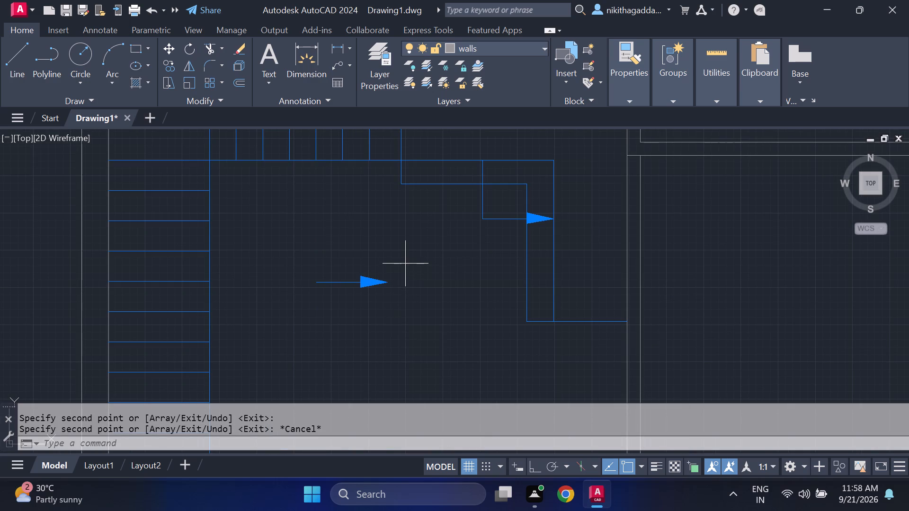
{"action": "left_click", "coordinate": [299, 327]}
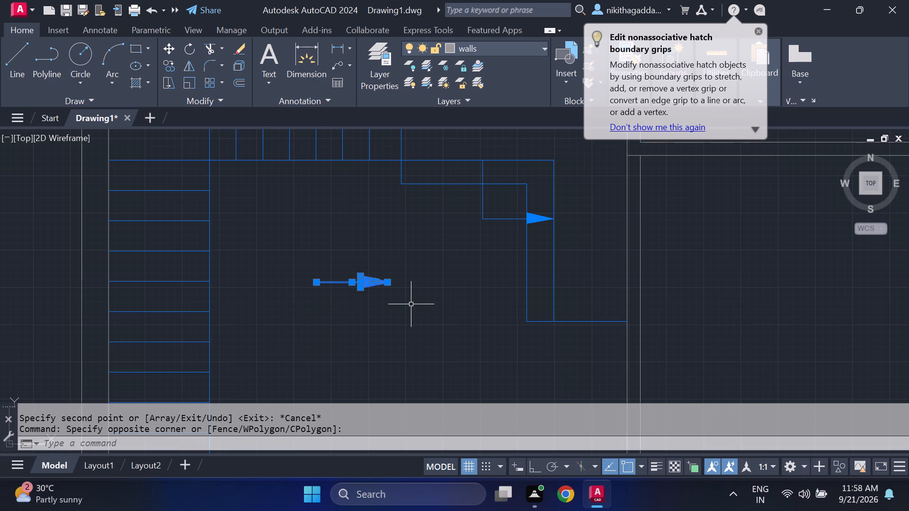
{"action": "type", "text": "ro"}
{"action": "key", "text": "Return"}
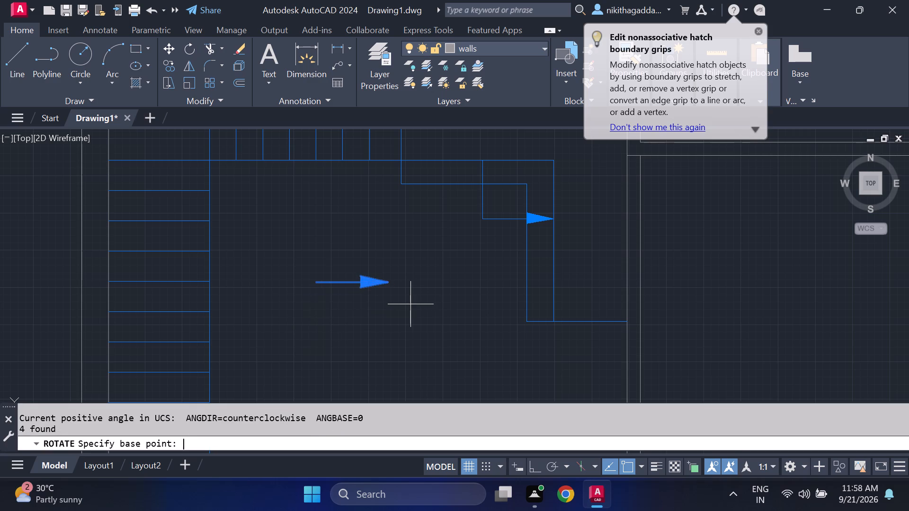
{"action": "left_click", "coordinate": [390, 282]}
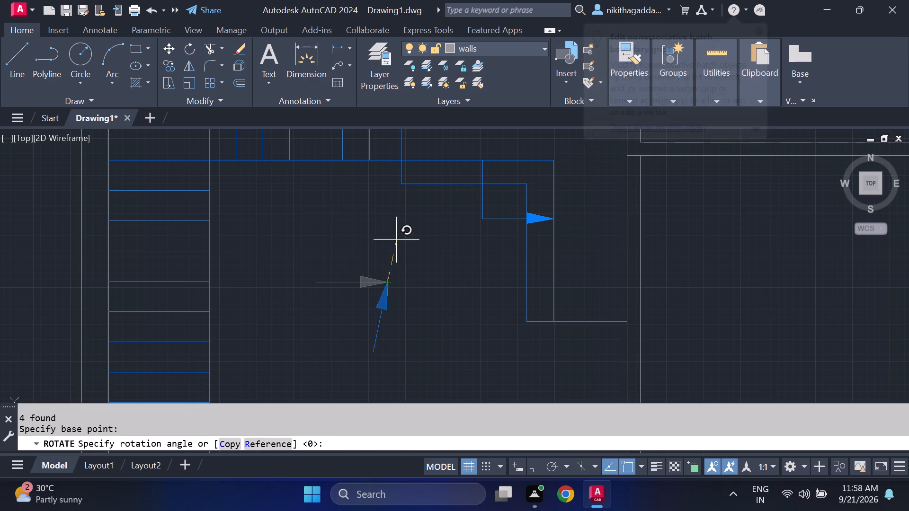
{"action": "left_click", "coordinate": [386, 226]}
Move the north-pointing arrow by its tip onto the stepped landing, so its tail meets the start of the east-pointing arrow's shaft.
{"action": "left_click_drag", "start_coordinate": [405, 257], "coordinate": [403, 262]}
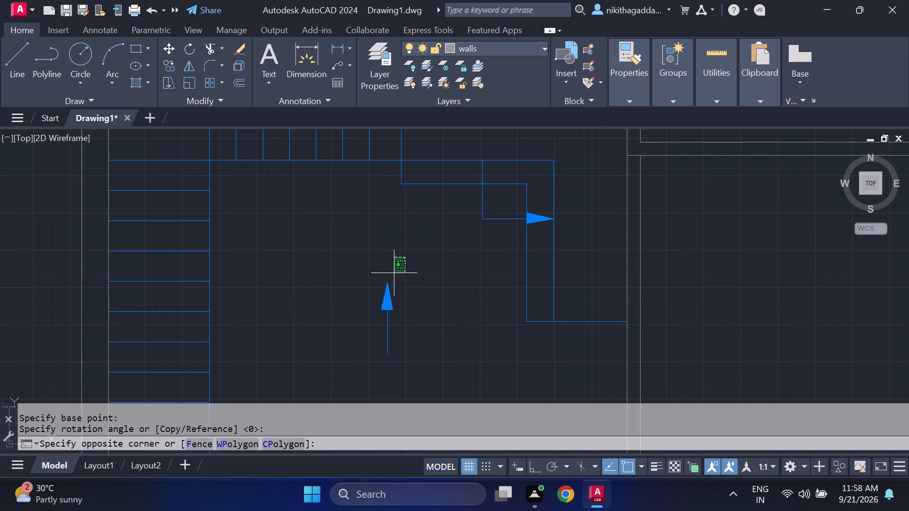
{"action": "left_click_drag", "start_coordinate": [350, 350], "coordinate": [348, 363]}
{"action": "key", "text": "m"}
{"action": "key", "text": "Return"}
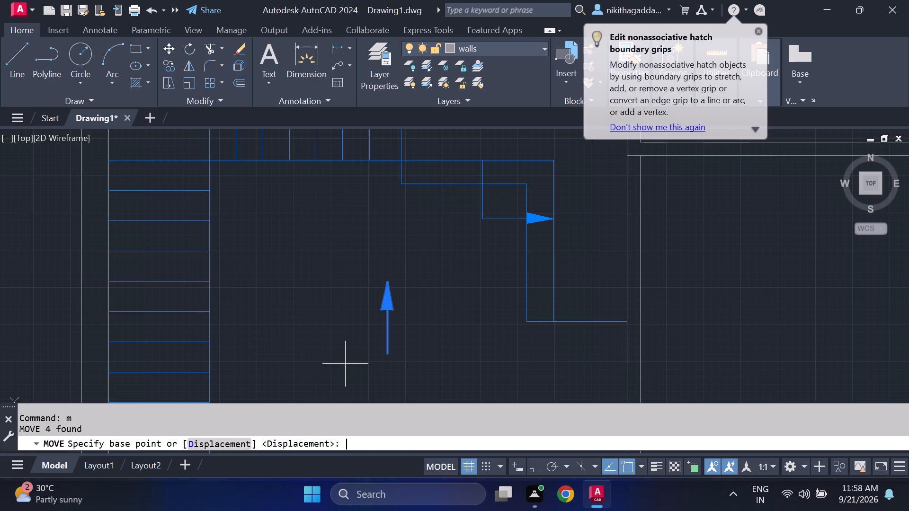
{"action": "left_click", "coordinate": [392, 284]}
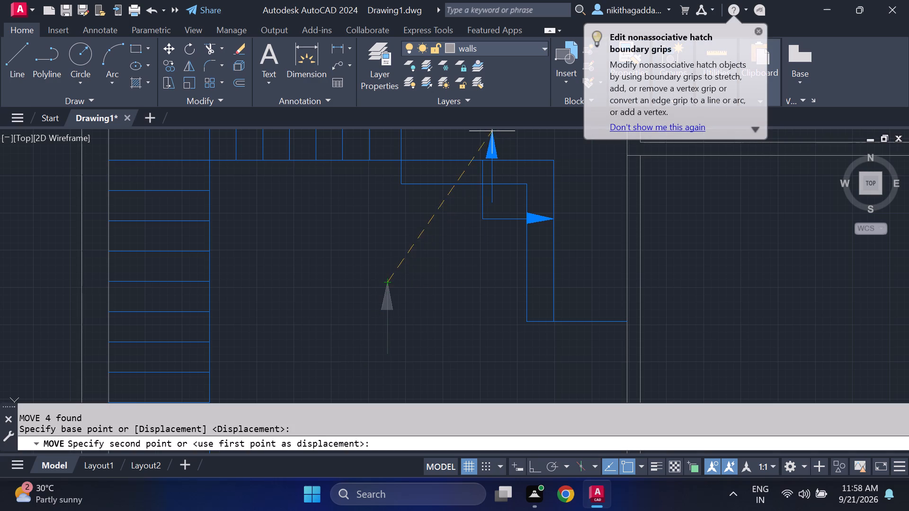
{"action": "middle_click_drag", "start_coordinate": [481, 149], "coordinate": [452, 260]}
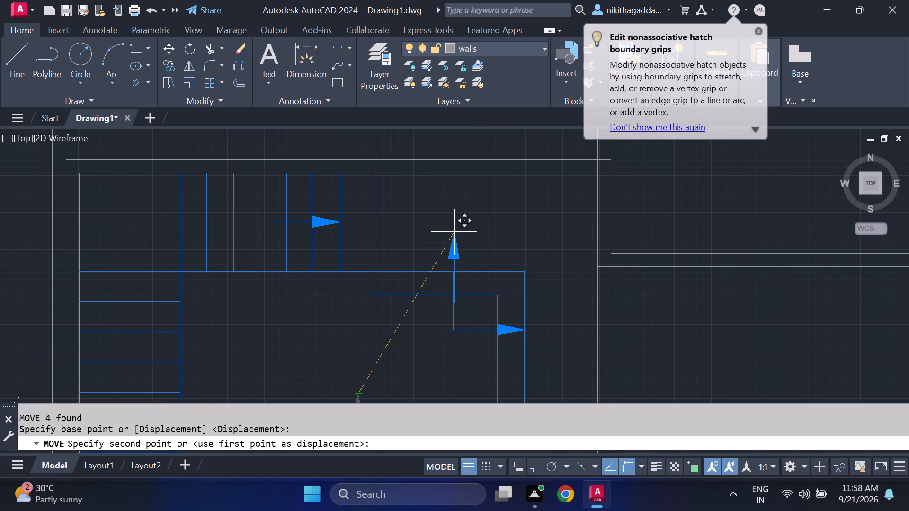
{"action": "left_click", "coordinate": [453, 258]}
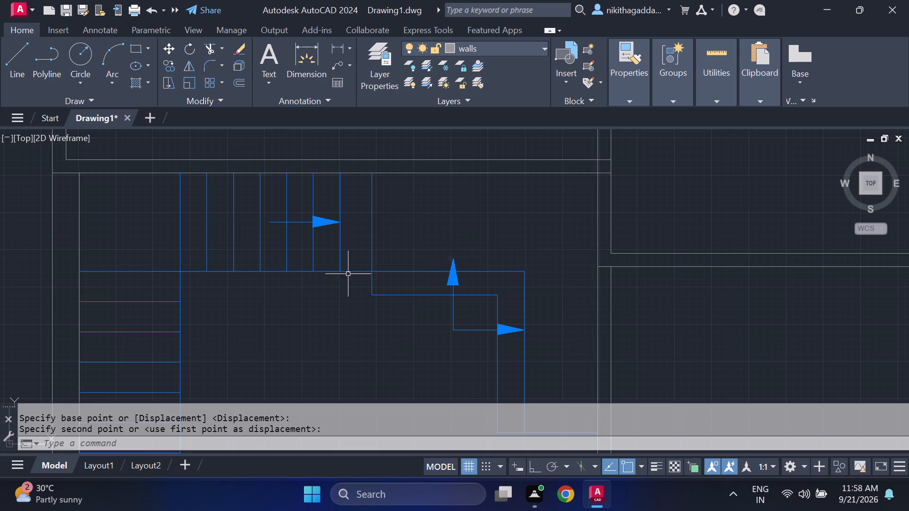
Draw the stair walking line from the upper arrow's tail about 3'-10" west, turning south through the lower treads to just past the last one.
{"action": "scroll", "coordinate": [330, 287], "scroll_direction": "down", "scroll_amount": 2}
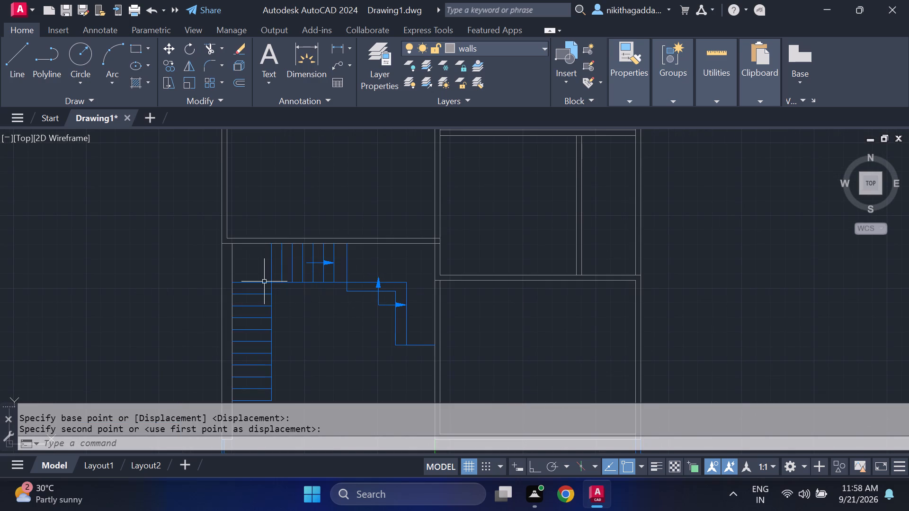
{"action": "key", "text": "l"}
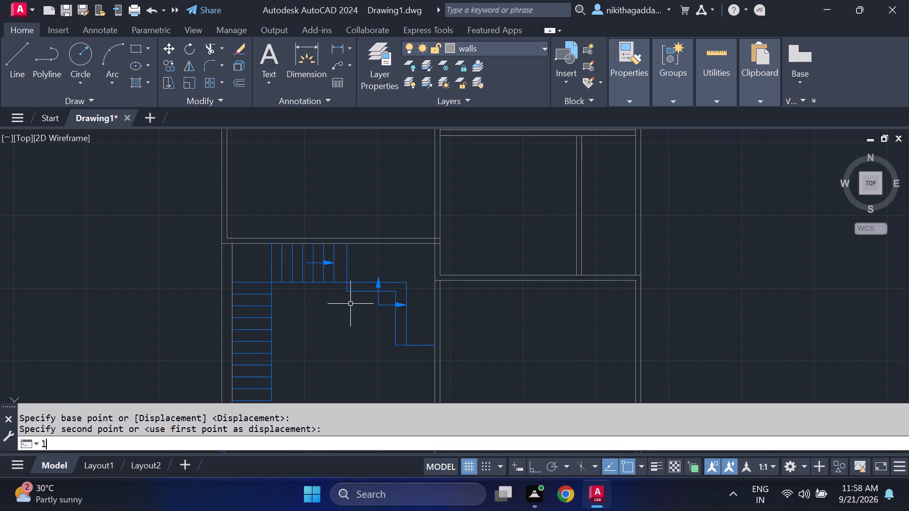
{"action": "key", "text": "Return"}
{"action": "scroll", "coordinate": [313, 269], "scroll_direction": "up", "scroll_amount": 2}
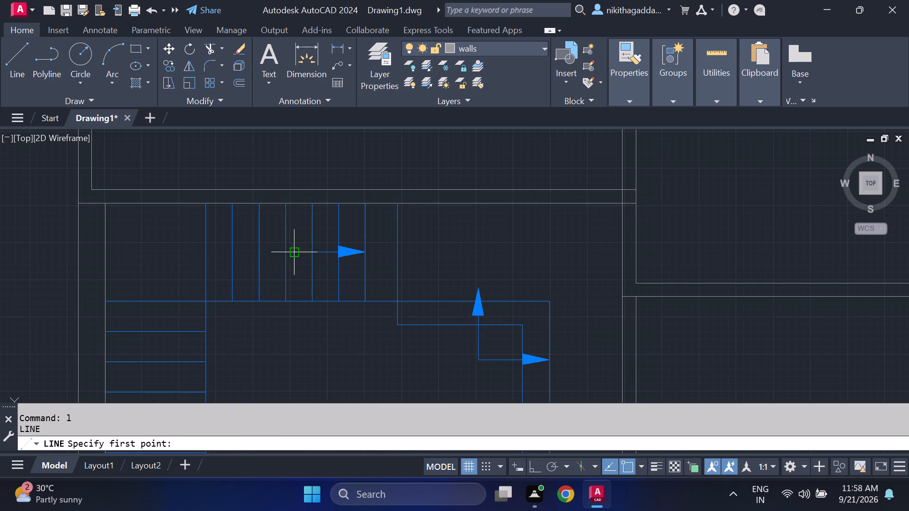
{"action": "left_click_drag", "start_coordinate": [294, 255], "coordinate": [282, 258]}
{"action": "key", "text": "F8"}
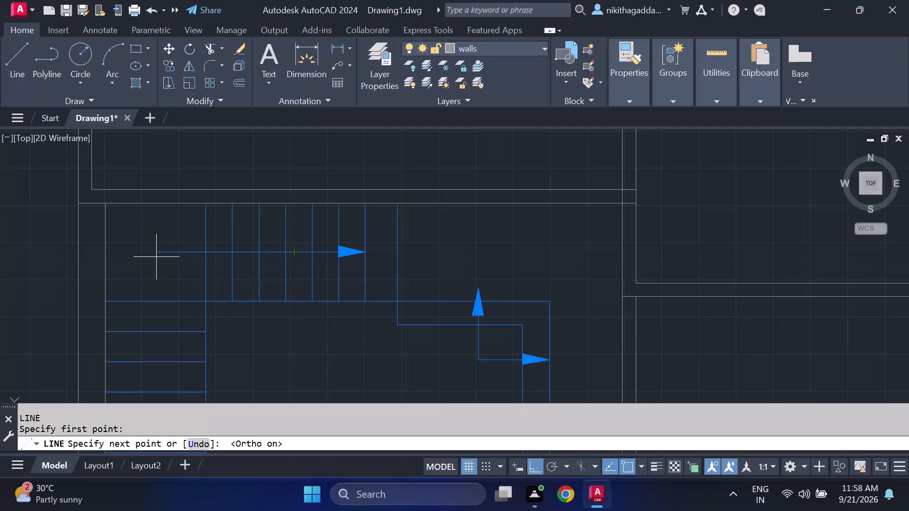
{"action": "middle_click_drag", "start_coordinate": [156, 257], "coordinate": [221, 213]}
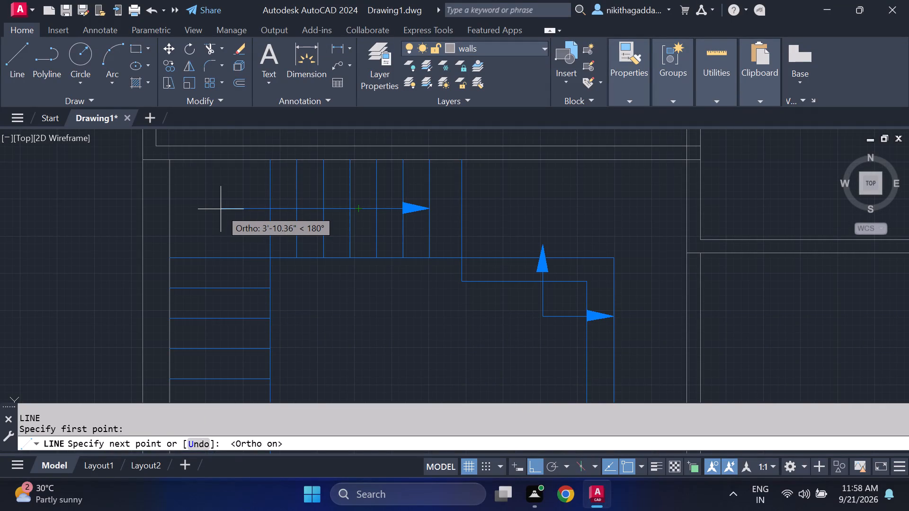
{"action": "left_click", "coordinate": [220, 209]}
{"action": "middle_click_drag", "start_coordinate": [208, 361], "coordinate": [213, 253]}
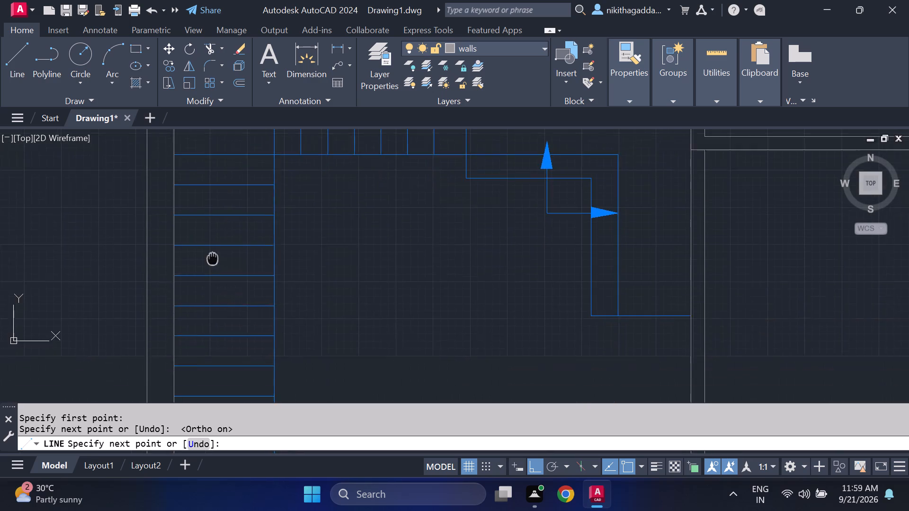
{"action": "middle_click_drag", "start_coordinate": [213, 253], "coordinate": [216, 217]}
{"action": "middle_click_drag", "start_coordinate": [219, 361], "coordinate": [223, 160]}
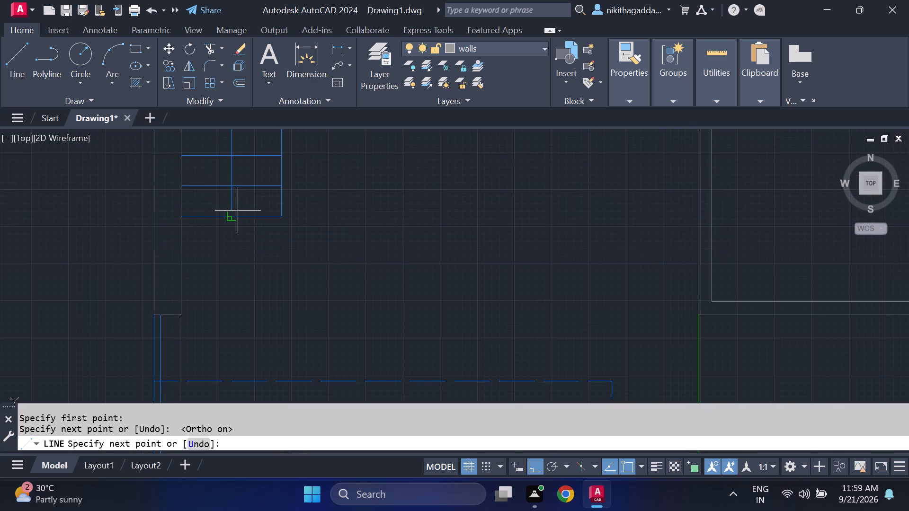
{"action": "left_click", "coordinate": [242, 247]}
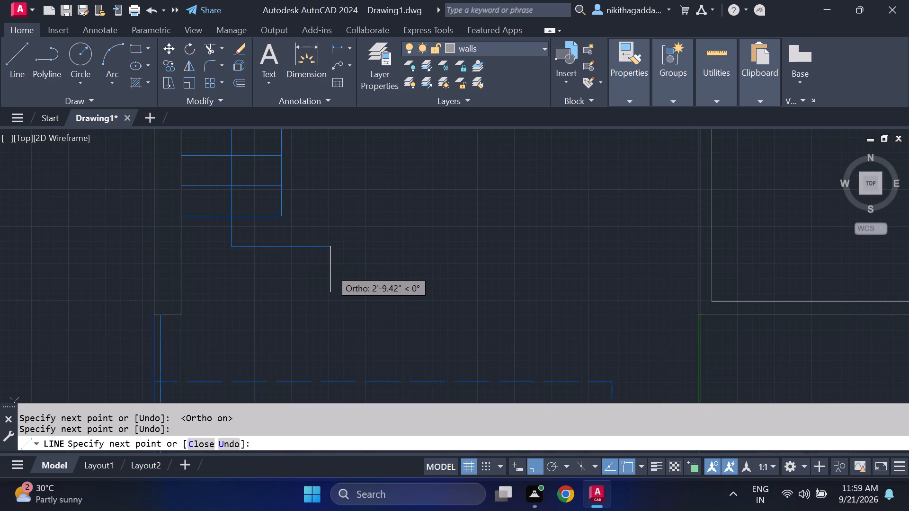
{"action": "key", "text": "Escape"}
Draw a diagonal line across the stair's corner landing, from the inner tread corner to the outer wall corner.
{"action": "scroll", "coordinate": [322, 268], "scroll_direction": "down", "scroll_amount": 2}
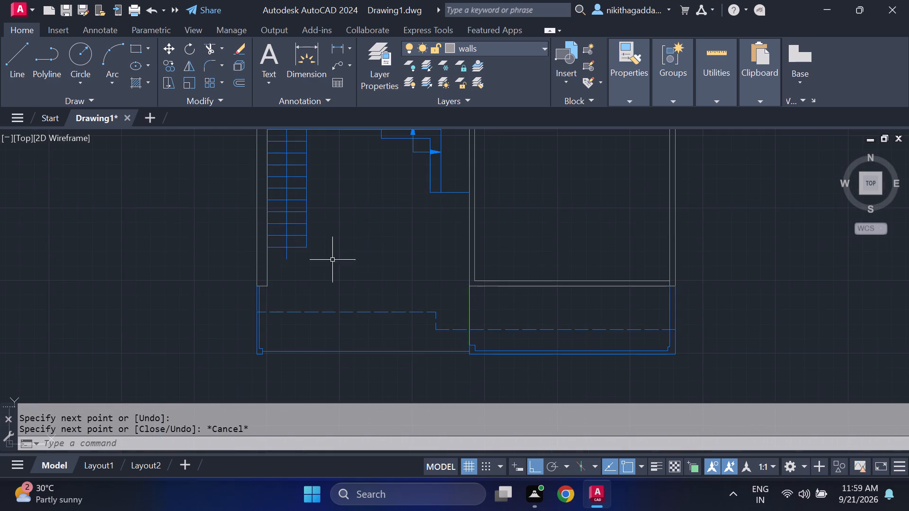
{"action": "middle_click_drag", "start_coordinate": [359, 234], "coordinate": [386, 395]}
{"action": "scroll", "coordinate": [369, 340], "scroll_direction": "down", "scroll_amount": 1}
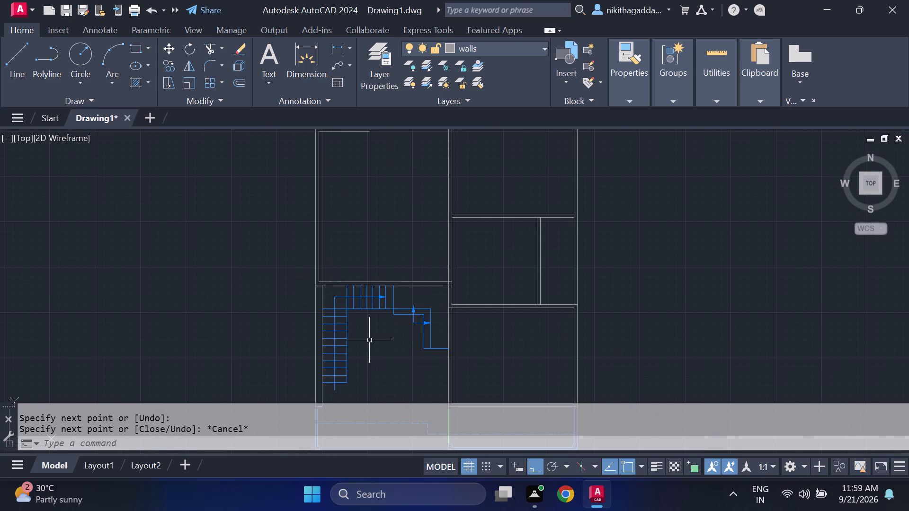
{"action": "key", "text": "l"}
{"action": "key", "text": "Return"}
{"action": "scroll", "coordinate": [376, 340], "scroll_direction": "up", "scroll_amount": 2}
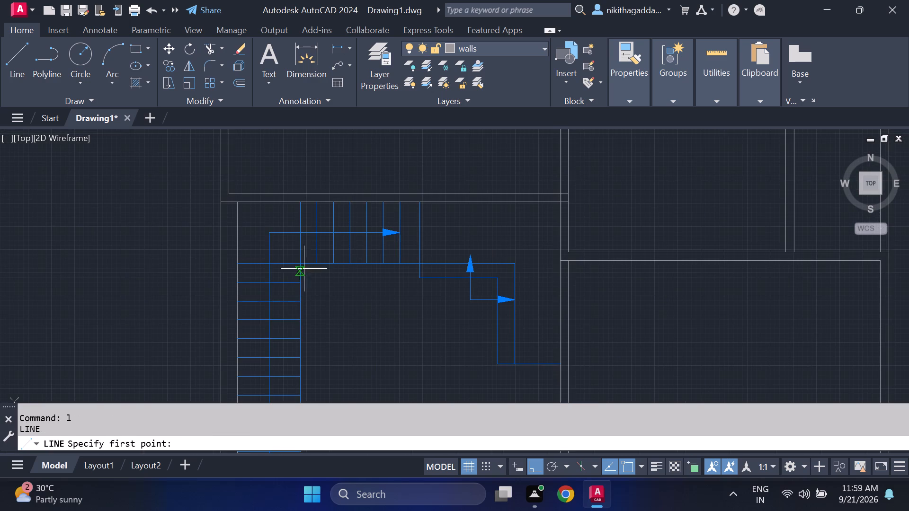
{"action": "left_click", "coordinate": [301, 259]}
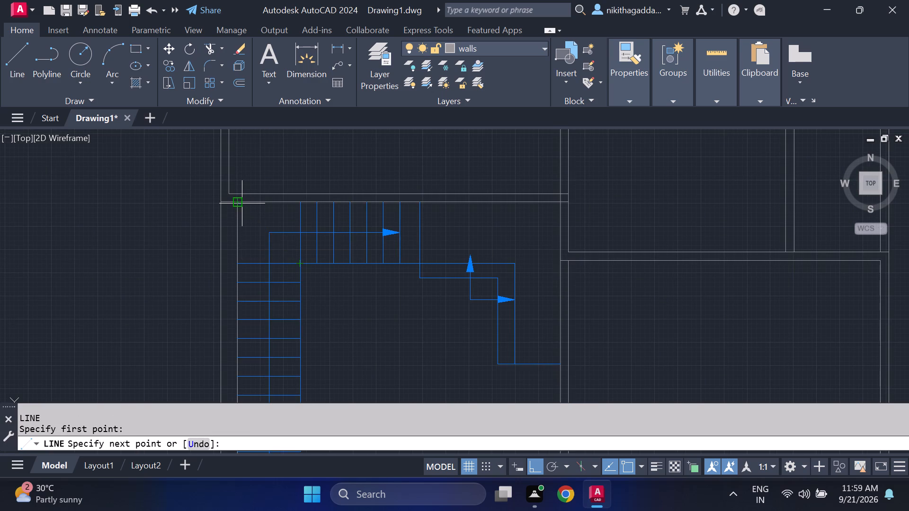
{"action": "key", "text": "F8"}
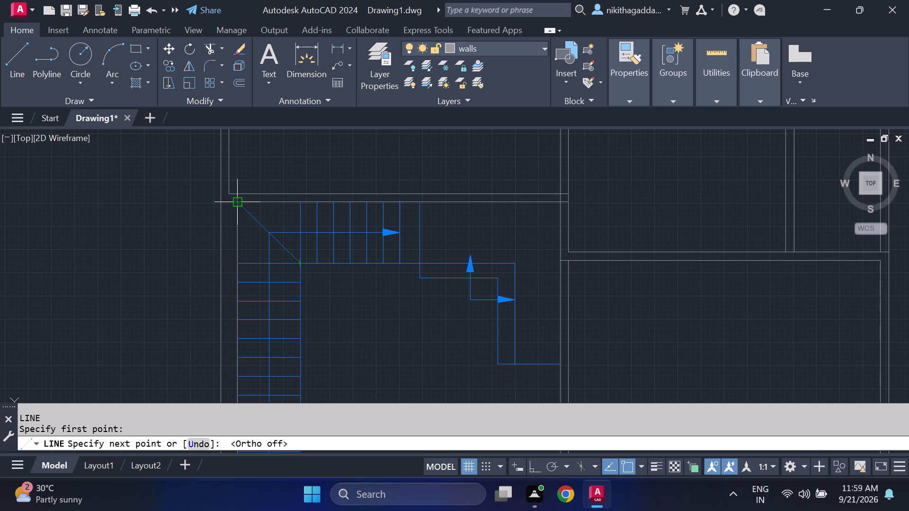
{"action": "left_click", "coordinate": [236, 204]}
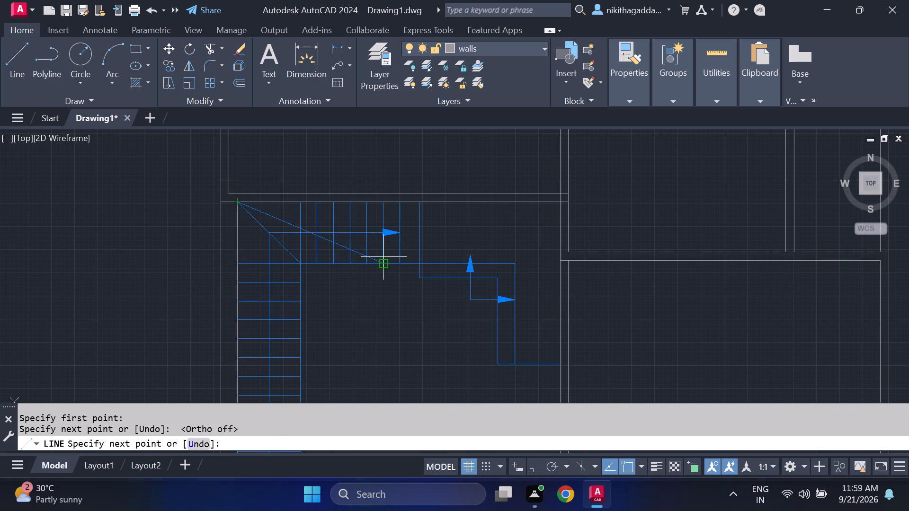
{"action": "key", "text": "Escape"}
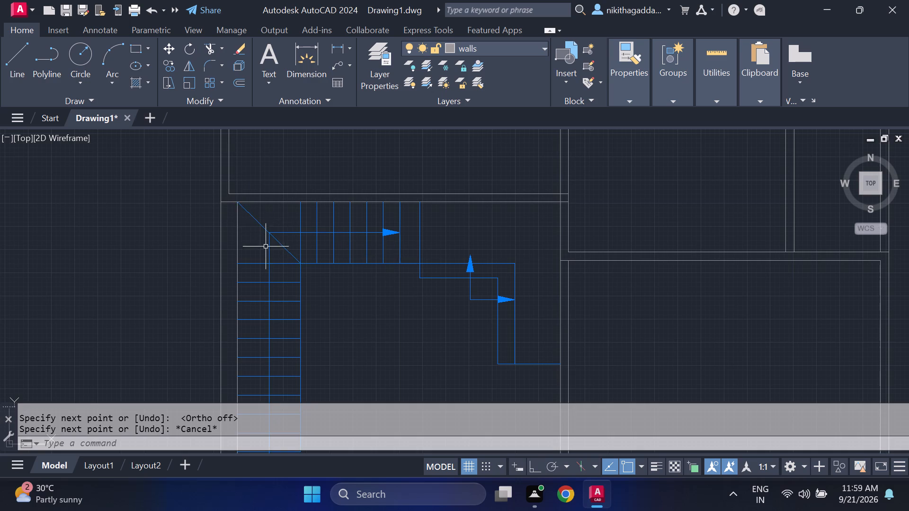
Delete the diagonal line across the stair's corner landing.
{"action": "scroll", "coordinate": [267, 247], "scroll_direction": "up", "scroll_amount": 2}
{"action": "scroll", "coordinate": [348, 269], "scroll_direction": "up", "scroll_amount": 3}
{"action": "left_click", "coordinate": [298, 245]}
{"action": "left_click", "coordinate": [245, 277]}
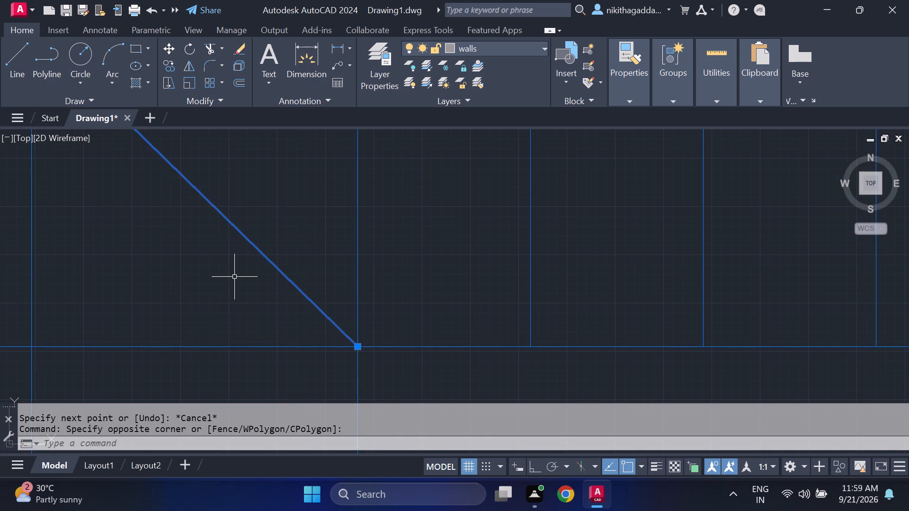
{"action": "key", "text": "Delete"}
Draw the corner landing's diagonal from the inner tread corner through the walking line's bend to the outer wall corner.
{"action": "key", "text": "l"}
{"action": "key", "text": "Return"}
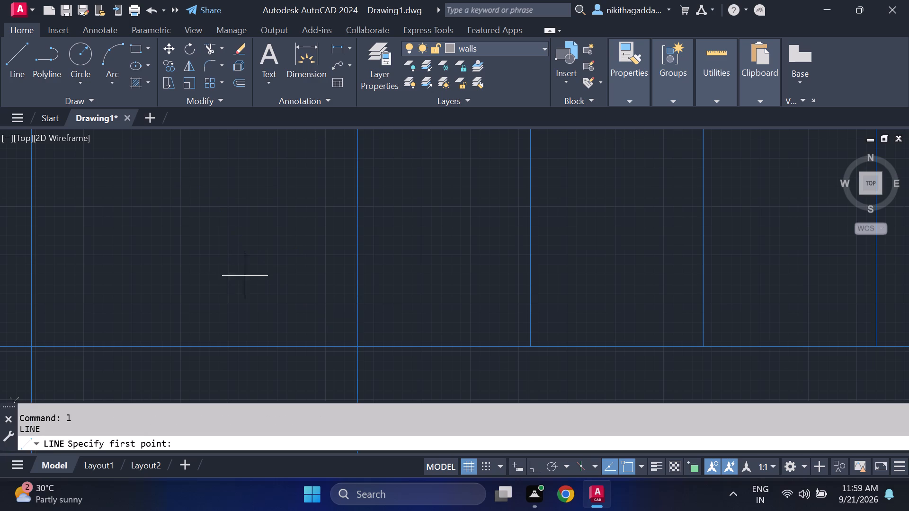
{"action": "scroll", "coordinate": [266, 273], "scroll_direction": "down", "scroll_amount": 3}
{"action": "left_click", "coordinate": [288, 291]}
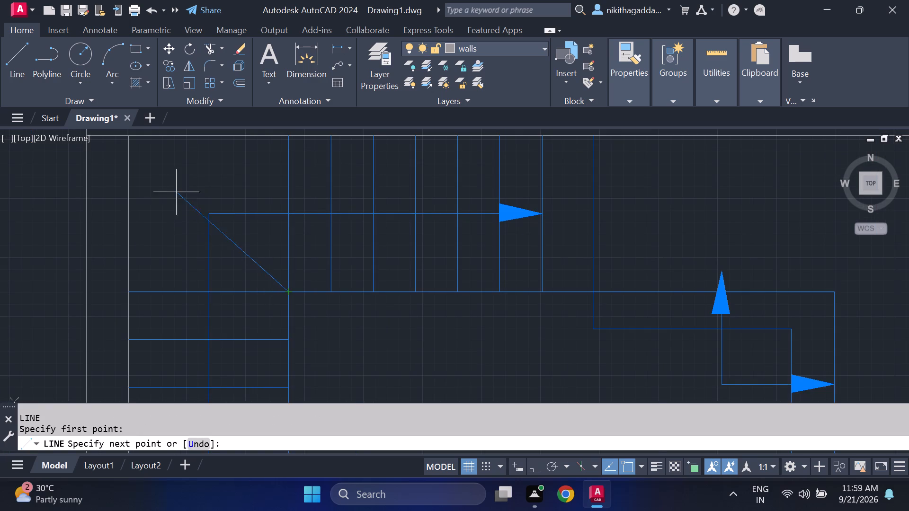
{"action": "middle_click_drag", "start_coordinate": [179, 184], "coordinate": [321, 283]}
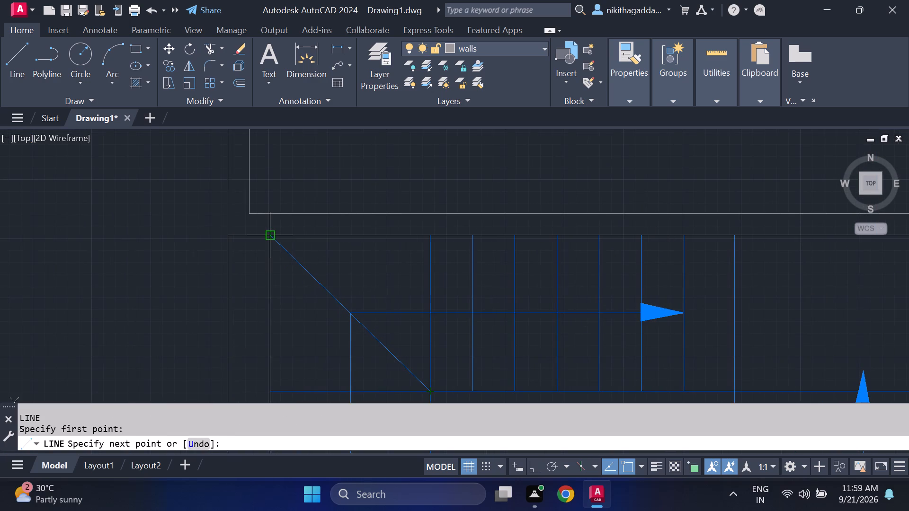
{"action": "left_click", "coordinate": [272, 238]}
{"action": "key", "text": "Escape"}
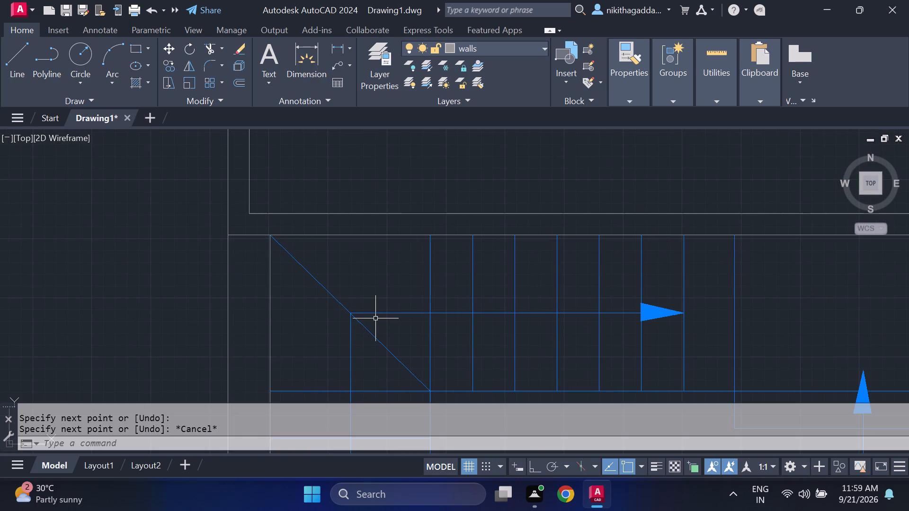
Set the current drawing colour to ByLayer.
{"action": "scroll", "coordinate": [373, 316], "scroll_direction": "down", "scroll_amount": 3}
{"action": "middle_click_drag", "start_coordinate": [451, 373], "coordinate": [442, 346]}
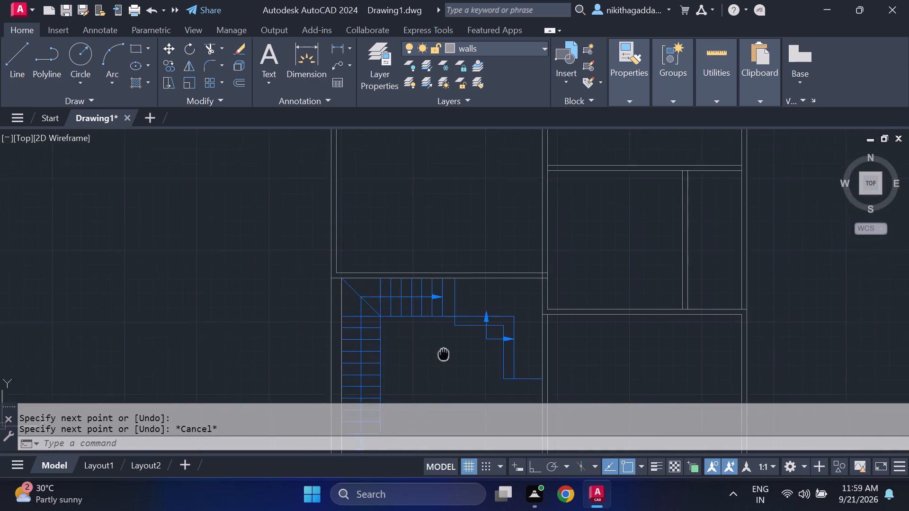
{"action": "middle_click_drag", "start_coordinate": [442, 346], "coordinate": [418, 264]}
{"action": "scroll", "coordinate": [419, 268], "scroll_direction": "down", "scroll_amount": 1}
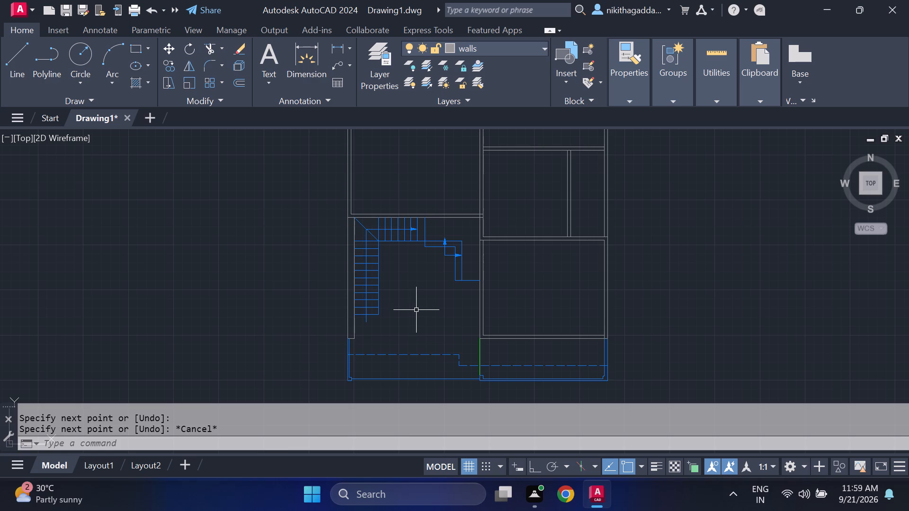
{"action": "scroll", "coordinate": [424, 313], "scroll_direction": "down", "scroll_amount": 1}
{"action": "middle_click_drag", "start_coordinate": [427, 313], "coordinate": [371, 300]}
{"action": "scroll", "coordinate": [418, 325], "scroll_direction": "down", "scroll_amount": 1}
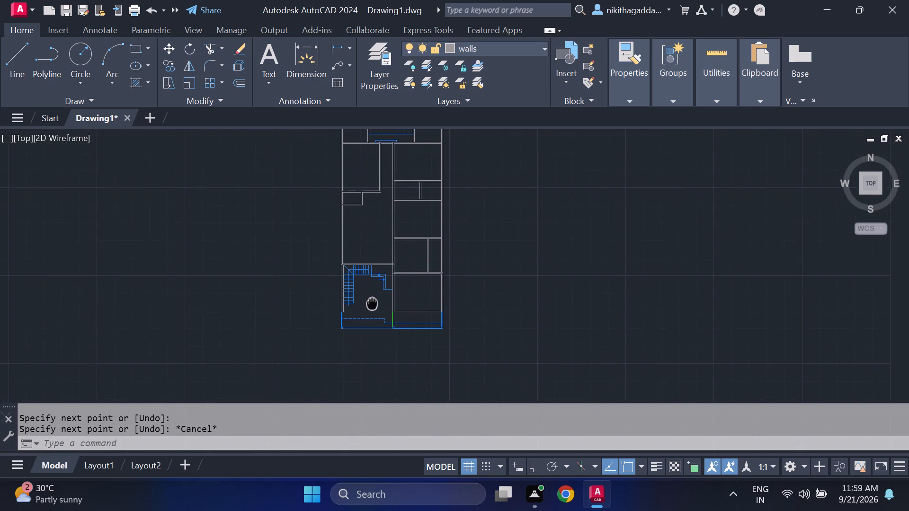
{"action": "middle_click_drag", "start_coordinate": [371, 300], "coordinate": [377, 312]}
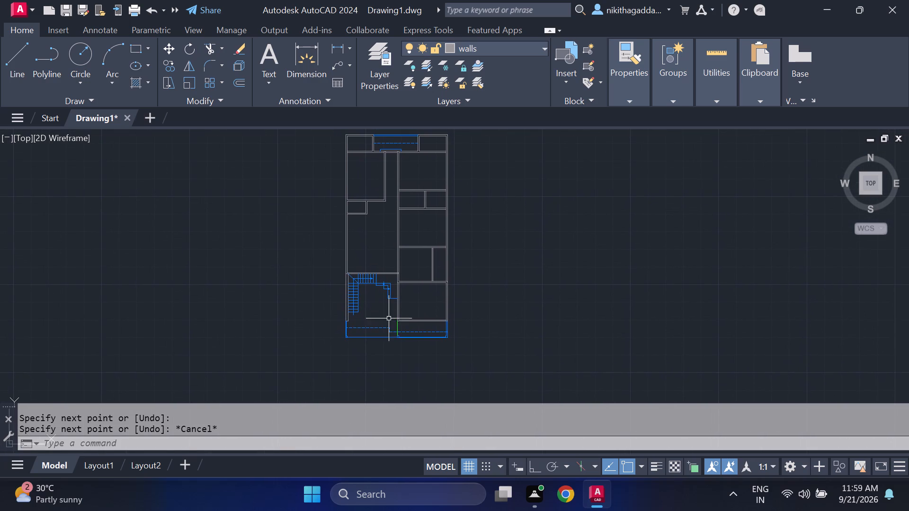
{"action": "scroll", "coordinate": [420, 339], "scroll_direction": "up", "scroll_amount": 2}
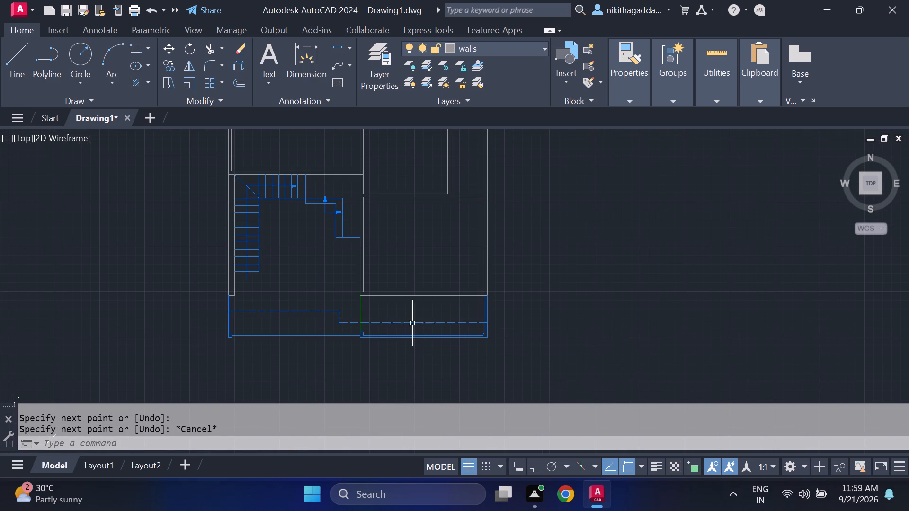
{"action": "type", "text": "color"}
{"action": "key", "text": "Return"}
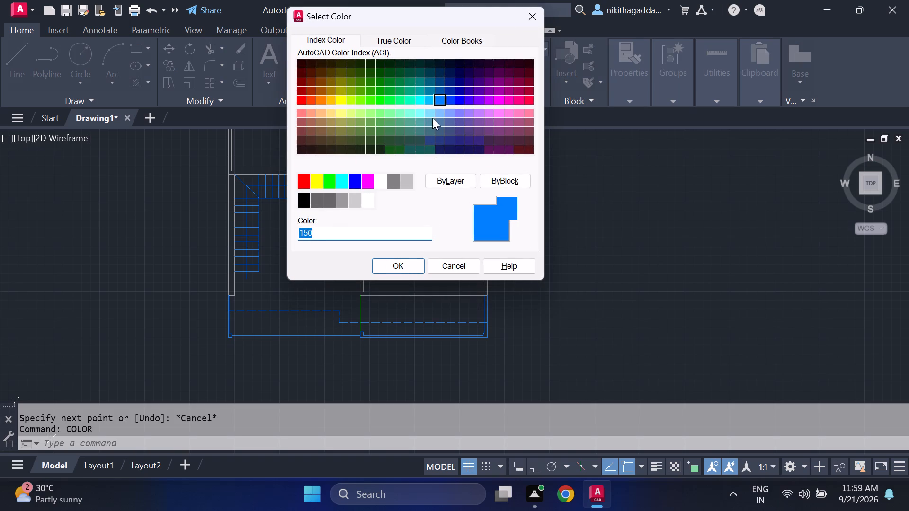
{"action": "left_click", "coordinate": [441, 181]}
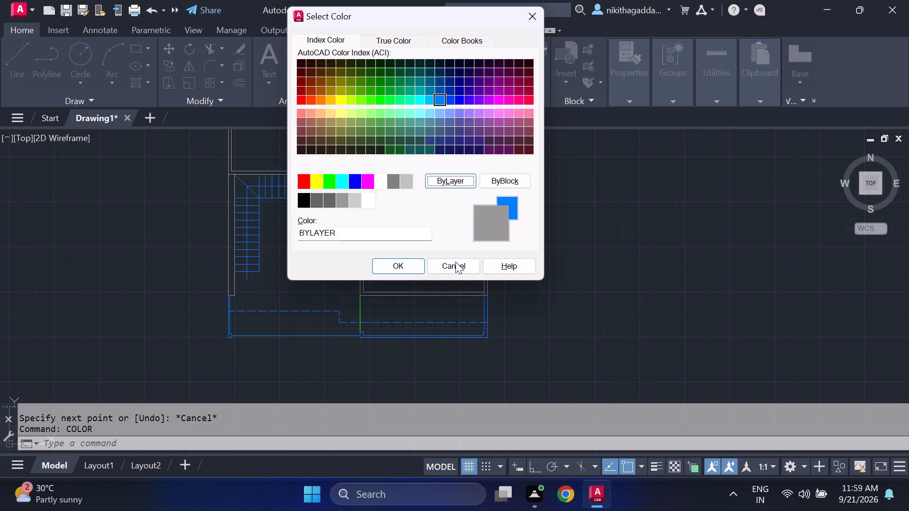
{"action": "left_click", "coordinate": [402, 267]}
Draw a short line across the front room's stair-side wall, just below where the stepped blue outline meets it.
{"action": "key", "text": "l"}
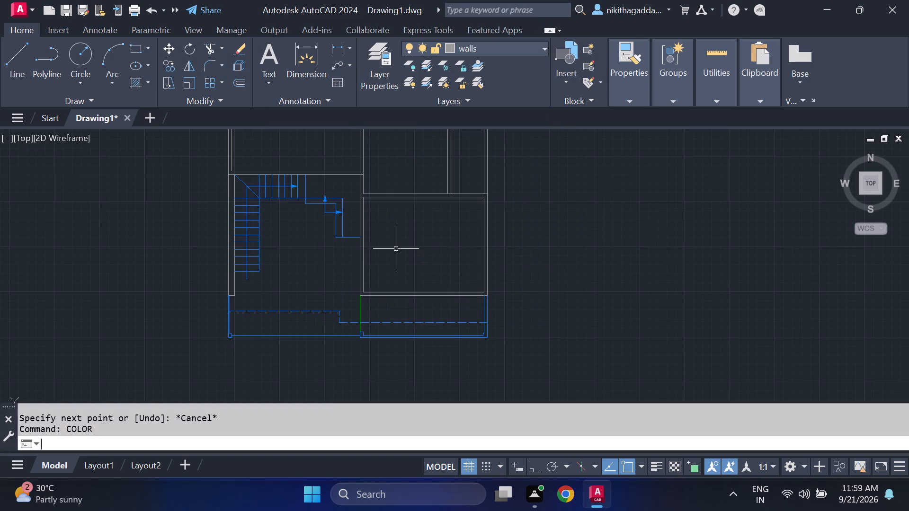
{"action": "key", "text": "Return"}
{"action": "scroll", "coordinate": [382, 243], "scroll_direction": "up", "scroll_amount": 1}
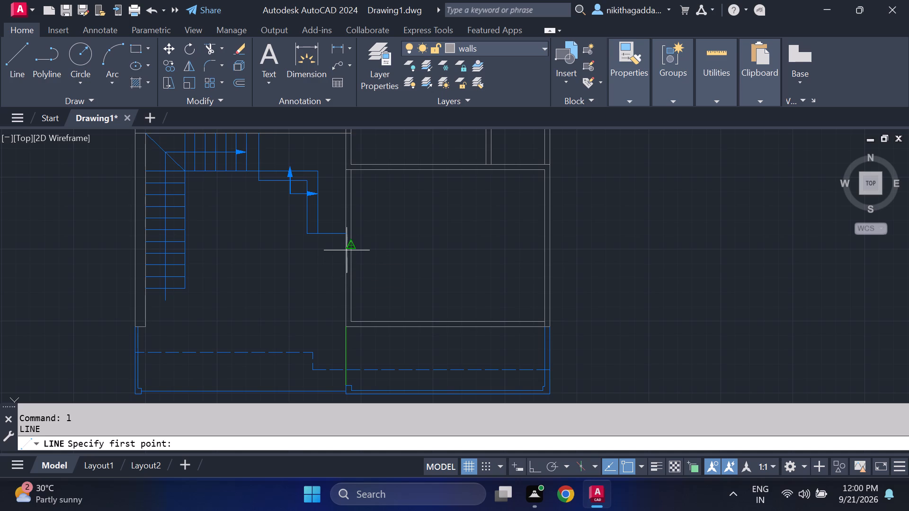
{"action": "scroll", "coordinate": [346, 252], "scroll_direction": "up", "scroll_amount": 1}
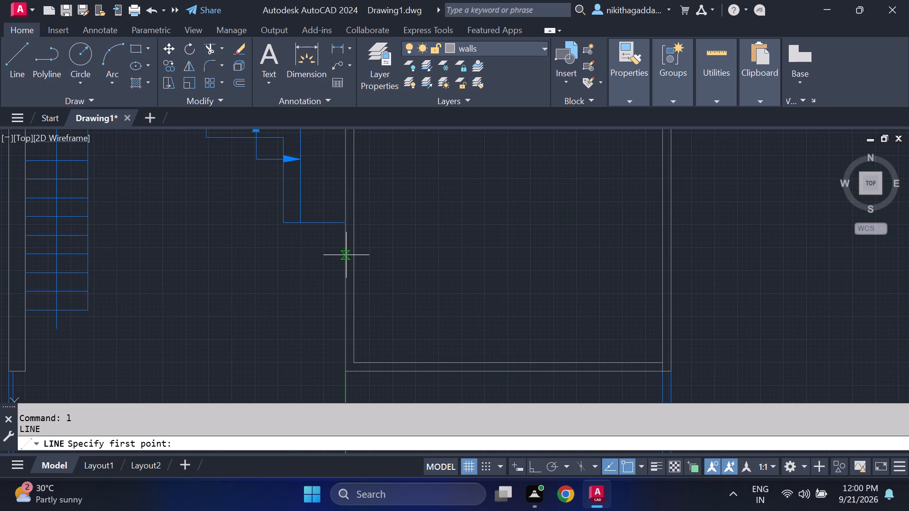
{"action": "left_click", "coordinate": [346, 253]}
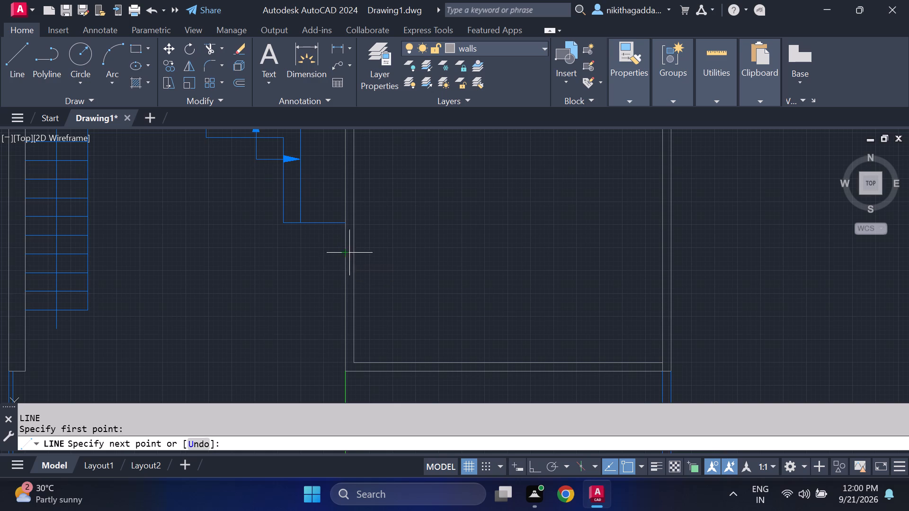
{"action": "left_click", "coordinate": [357, 255]}
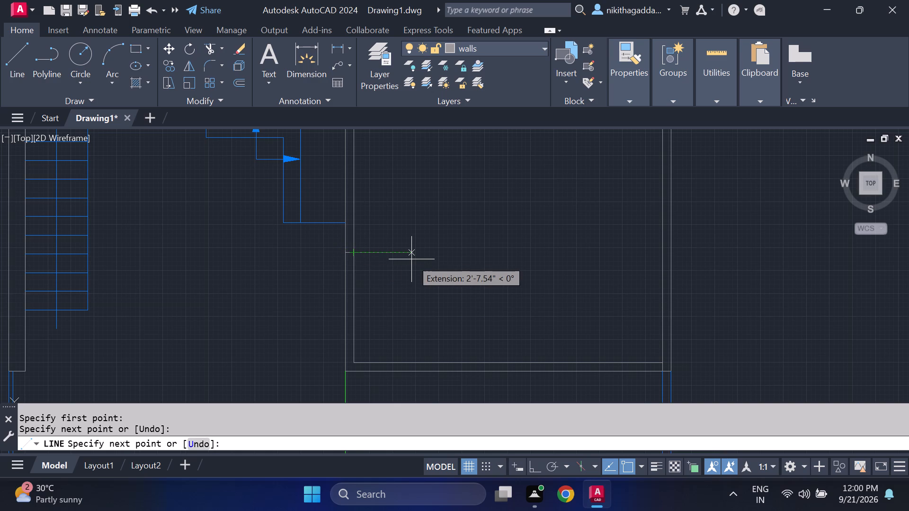
{"action": "key", "text": "Escape"}
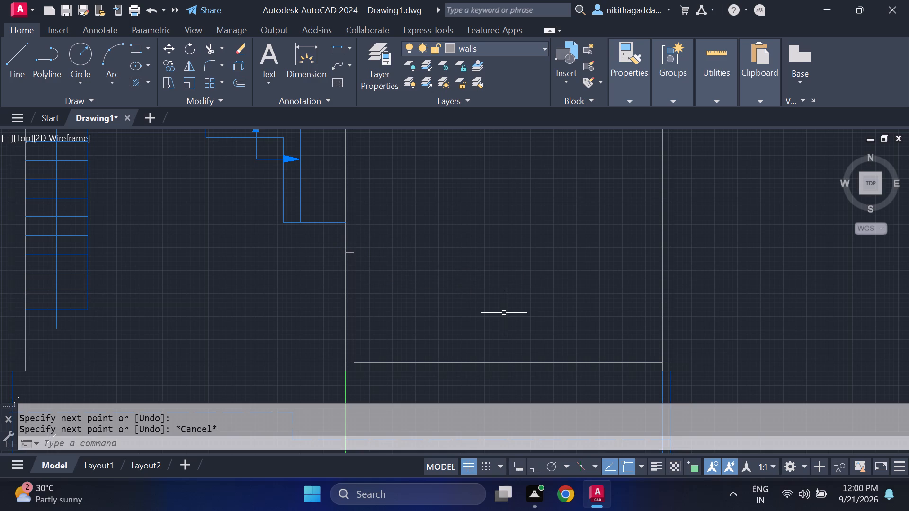
Draw a short line across the front room's bottom wall, a little over a third of its length from the stair-side corner.
{"action": "key", "text": "l"}
{"action": "key", "text": "Return"}
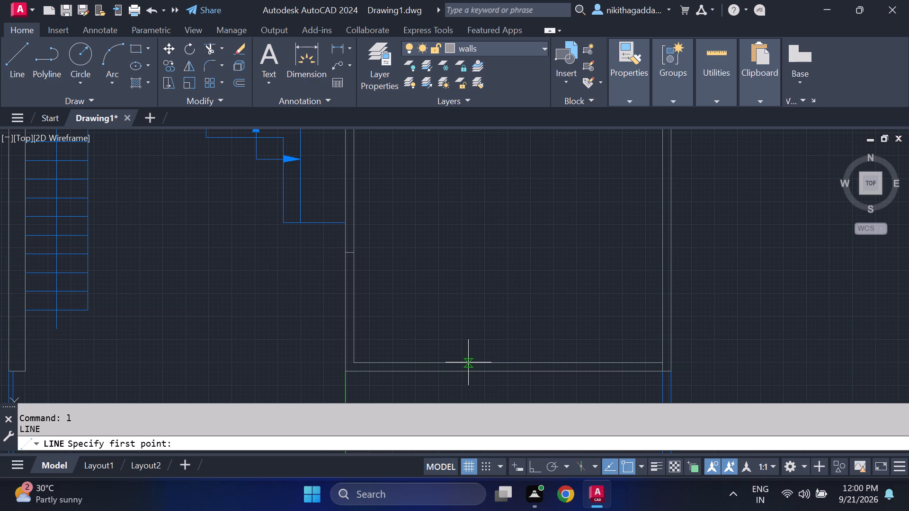
{"action": "left_click", "coordinate": [468, 362]}
{"action": "left_click", "coordinate": [469, 375]}
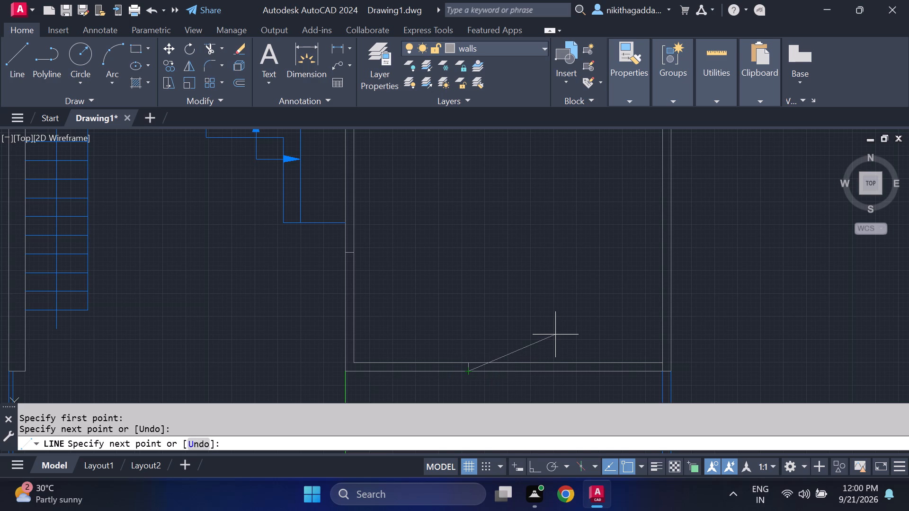
{"action": "key", "text": "Escape"}
Trim the inner and outer wall lines between the two short cross lines to open the front room's corner.
{"action": "type", "text": "tr"}
{"action": "key", "text": "Return"}
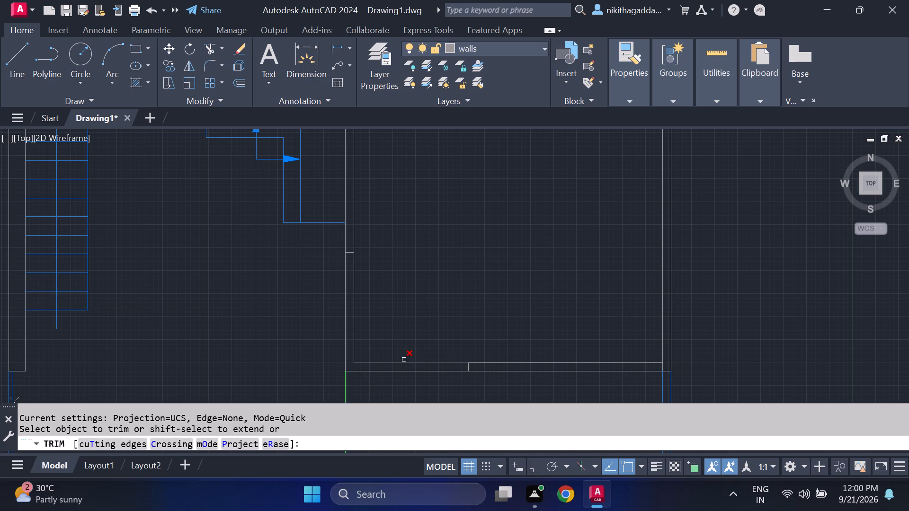
{"action": "left_click", "coordinate": [354, 323]}
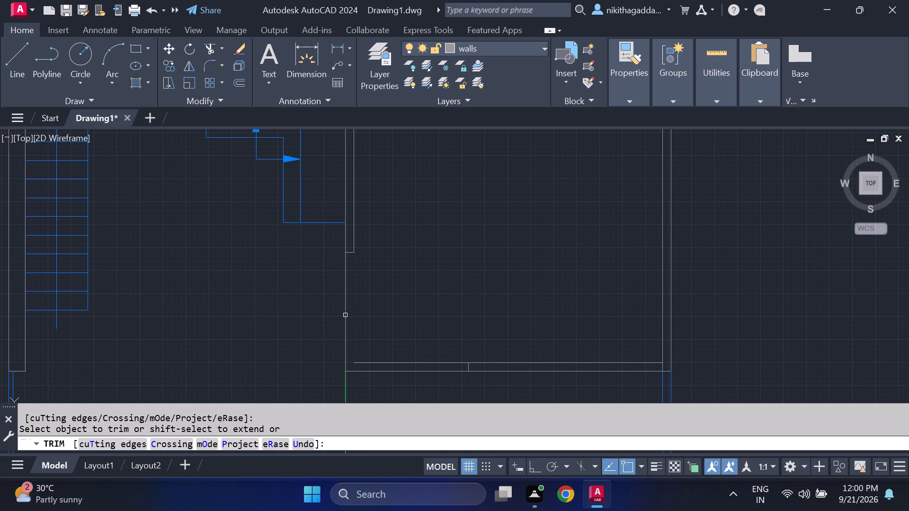
{"action": "left_click", "coordinate": [346, 313]}
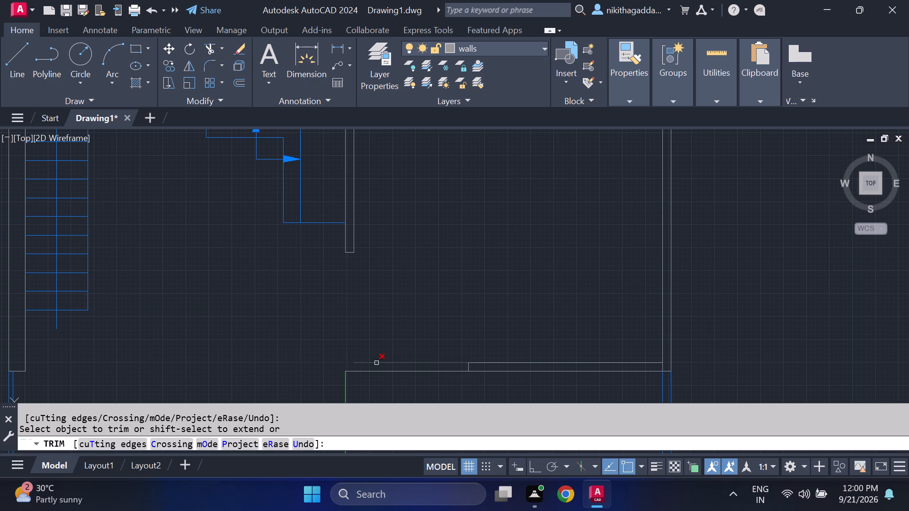
{"action": "left_click", "coordinate": [376, 363]}
{"action": "left_click", "coordinate": [376, 373]}
{"action": "scroll", "coordinate": [438, 321], "scroll_direction": "down", "scroll_amount": 2}
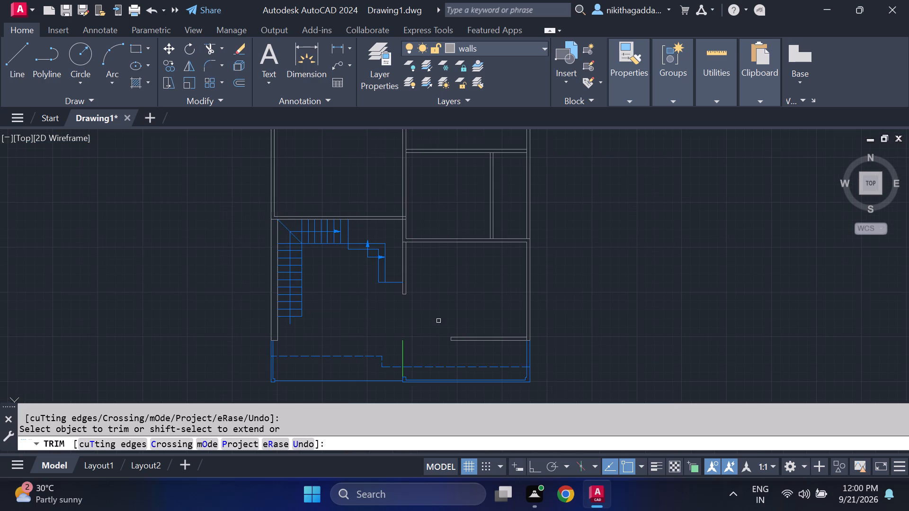
{"action": "key", "text": "Escape"}
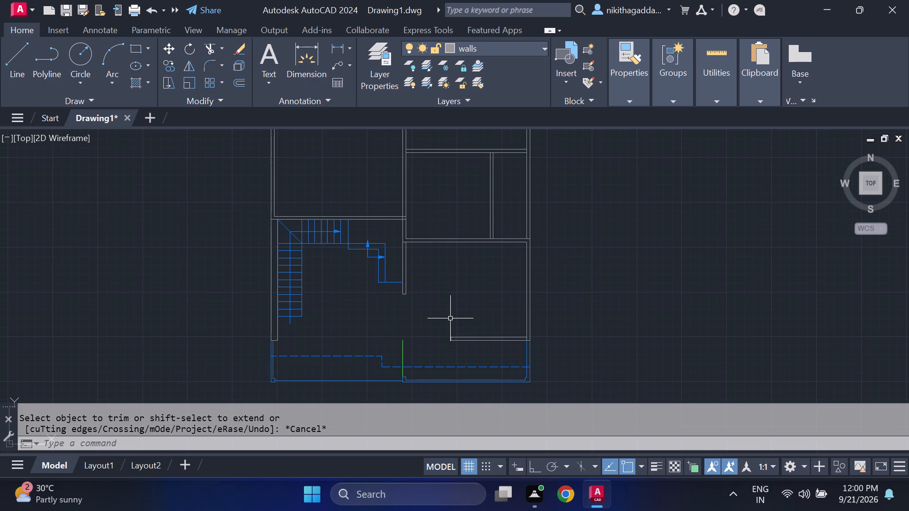
Make the windows layer current and set its colour to index colour 121.
{"action": "left_click", "coordinate": [534, 51]}
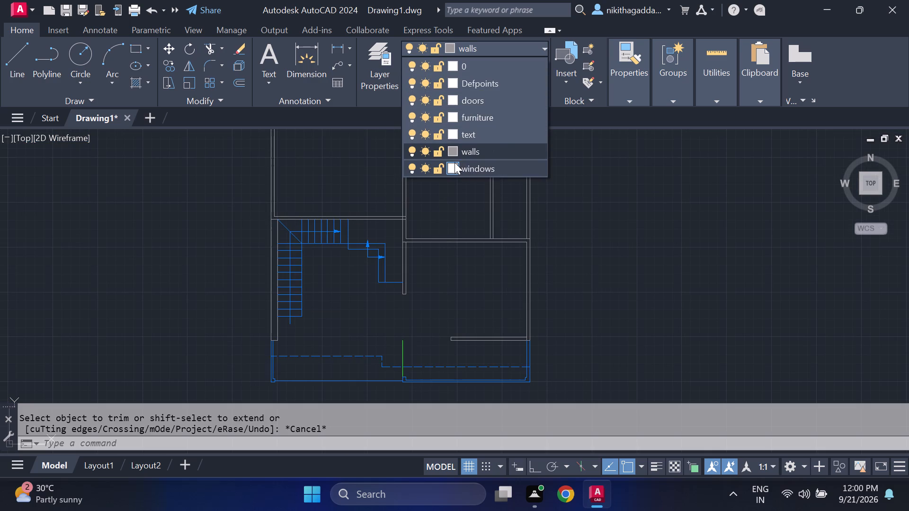
{"action": "left_click", "coordinate": [454, 162]}
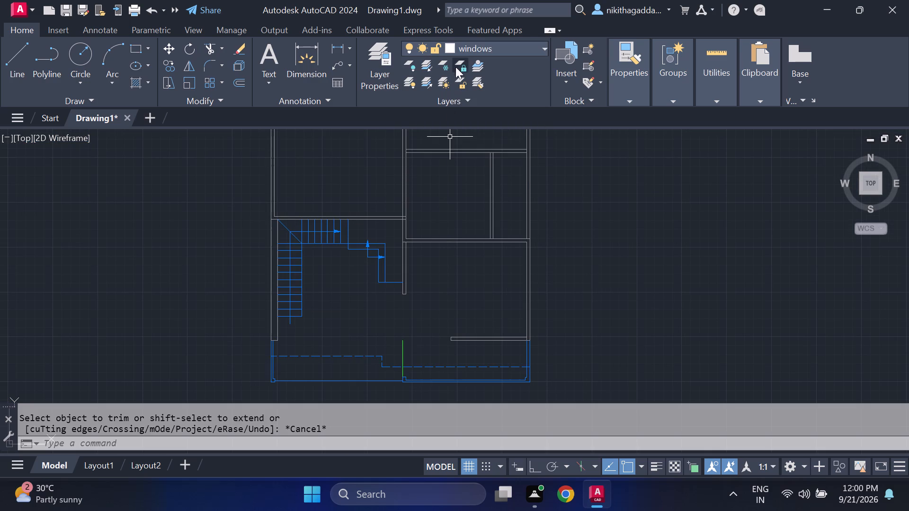
{"action": "left_click", "coordinate": [452, 51]}
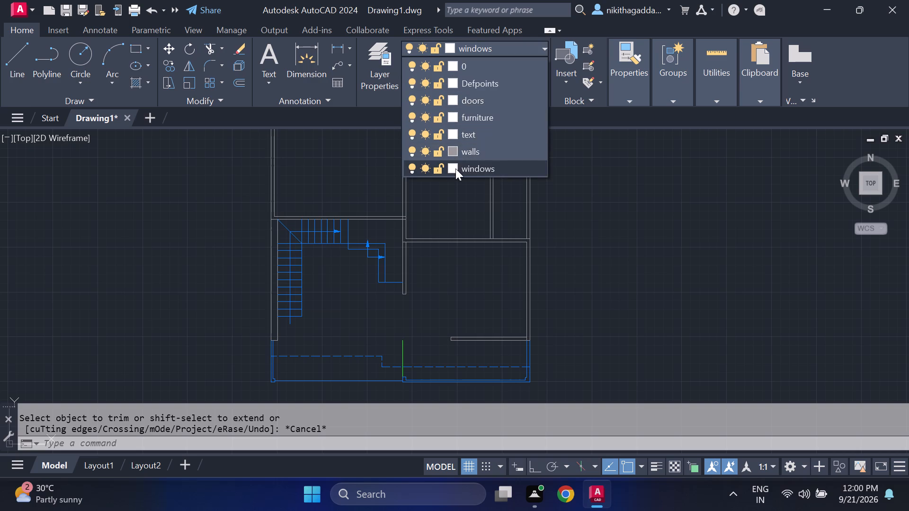
{"action": "left_click", "coordinate": [455, 168]}
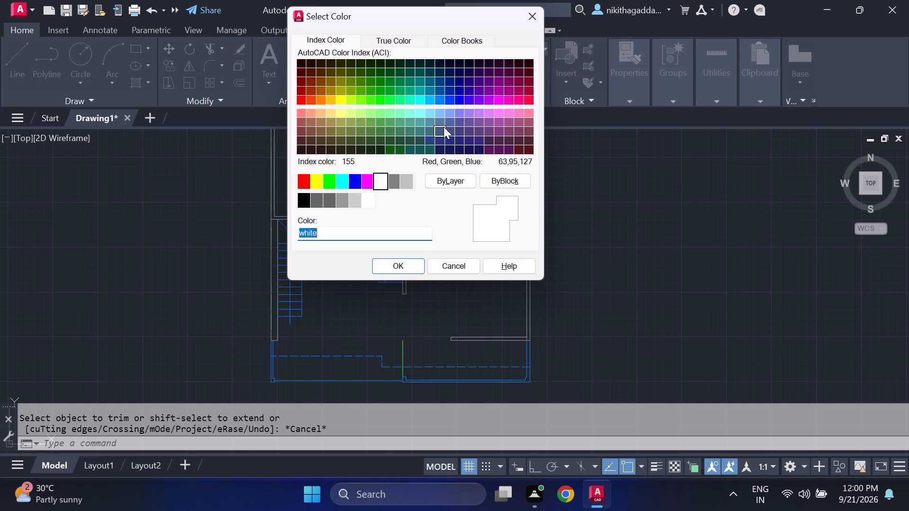
{"action": "left_click", "coordinate": [414, 114]}
{"action": "left_click", "coordinate": [400, 262]}
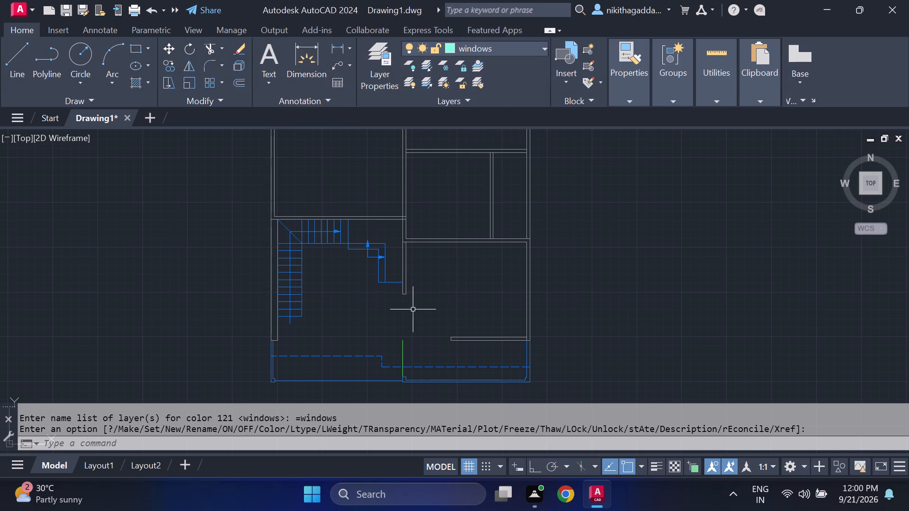
Draw the corner window's outer L-shaped line along the outer wall faces, joining the two cut wall ends.
{"action": "key", "text": "l"}
{"action": "key", "text": "Return"}
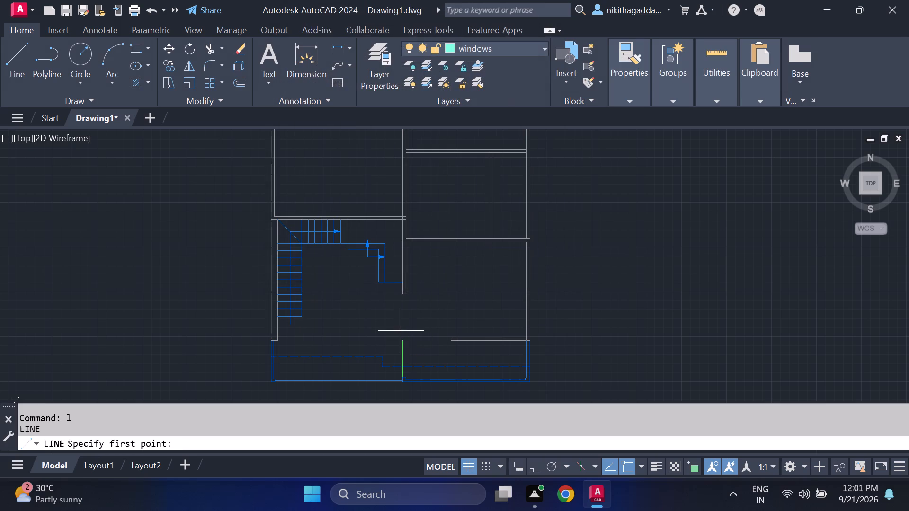
{"action": "scroll", "coordinate": [424, 341], "scroll_direction": "up", "scroll_amount": 3}
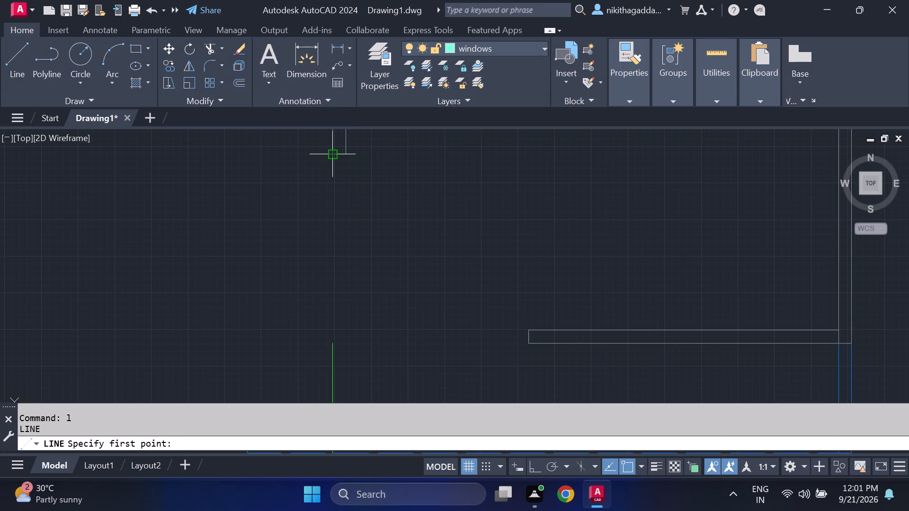
{"action": "left_click", "coordinate": [331, 158]}
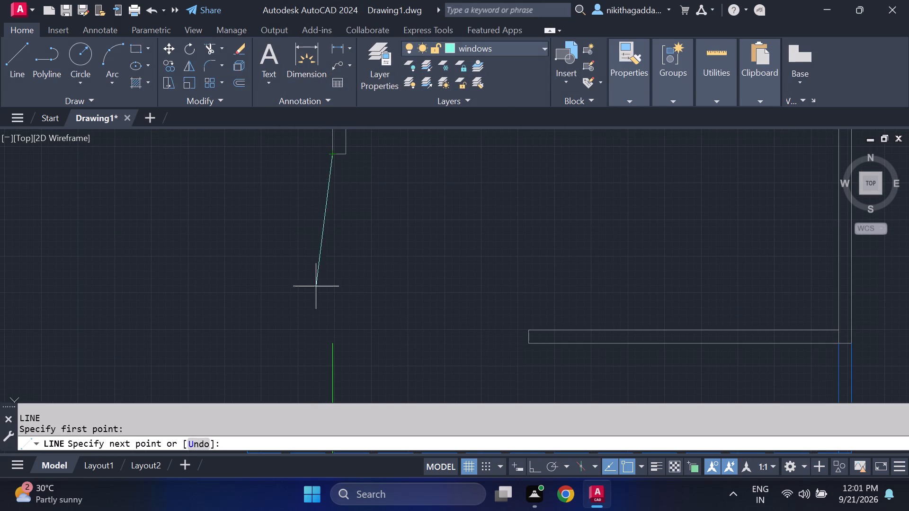
{"action": "left_click", "coordinate": [331, 340]}
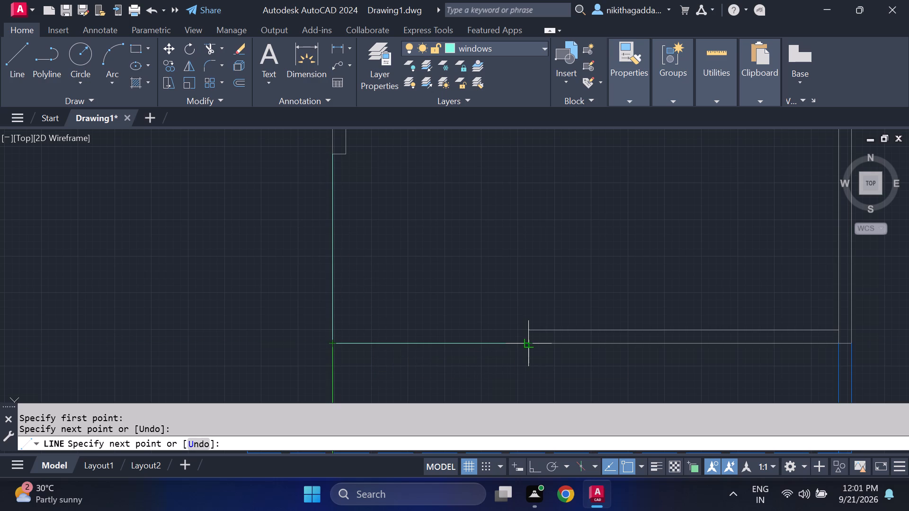
{"action": "left_click", "coordinate": [530, 345]}
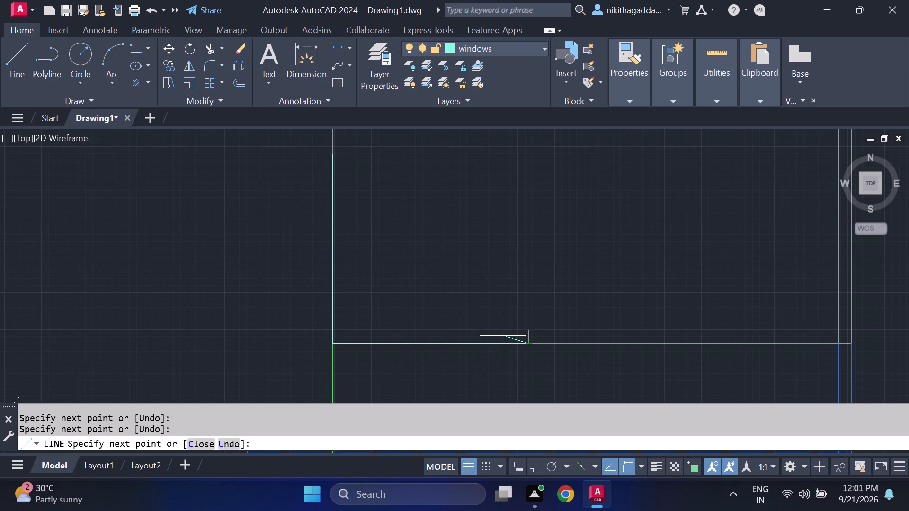
{"action": "key", "text": "Escape"}
Draw the corner window's middle L-shaped line with Ortho on, between the midpoints of the two cut wall ends.
{"action": "key", "text": "l"}
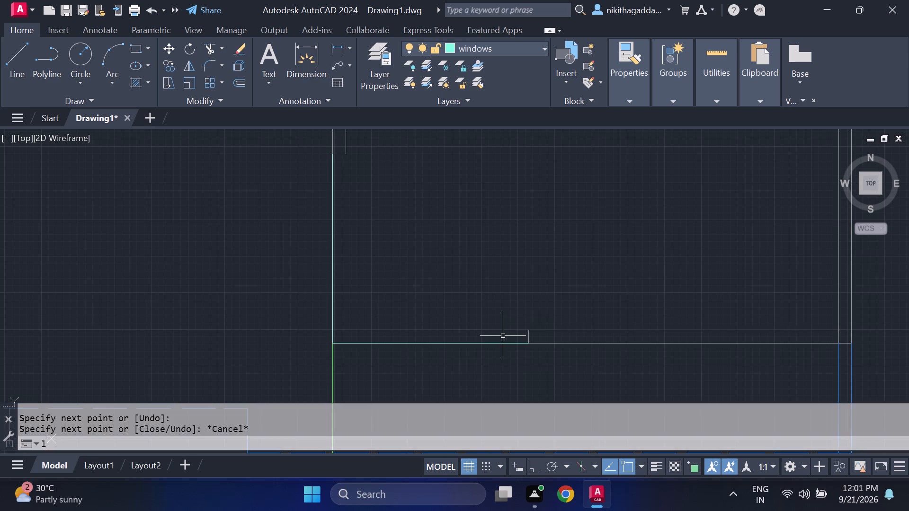
{"action": "key", "text": "Return"}
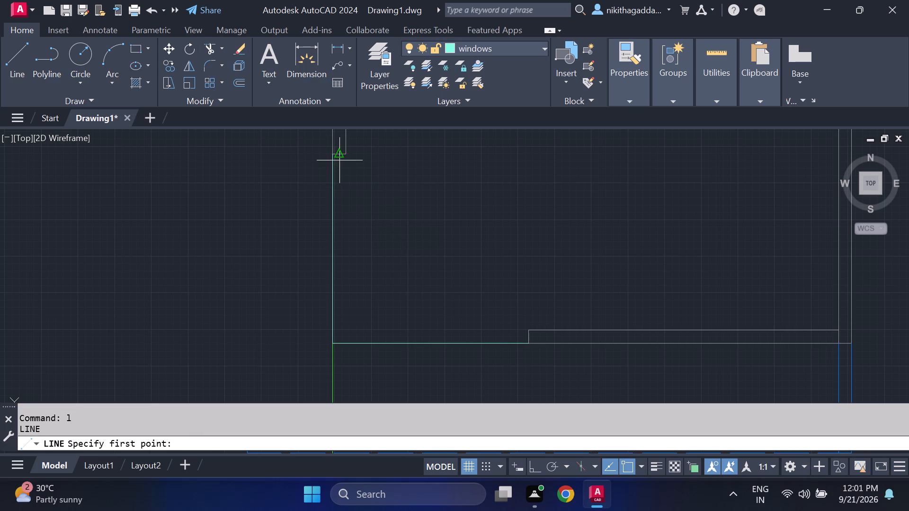
{"action": "left_click", "coordinate": [340, 159]}
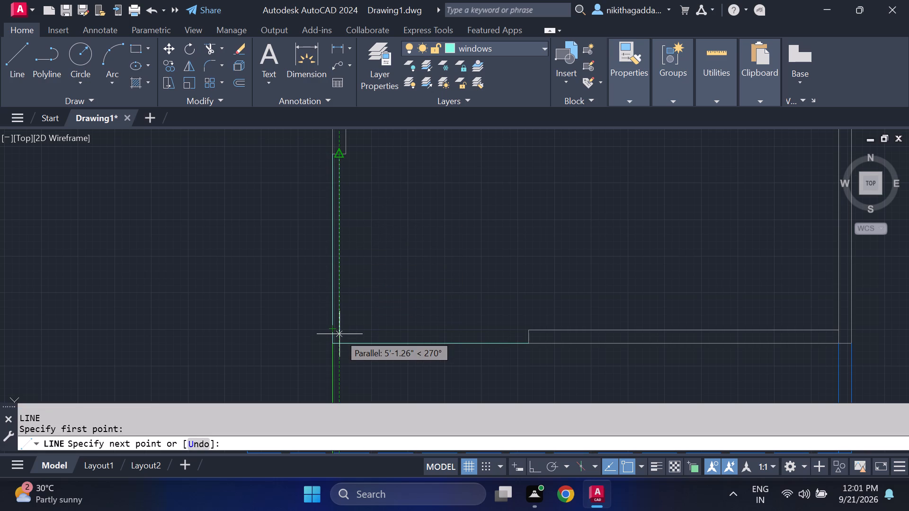
{"action": "scroll", "coordinate": [343, 332], "scroll_direction": "up", "scroll_amount": 2}
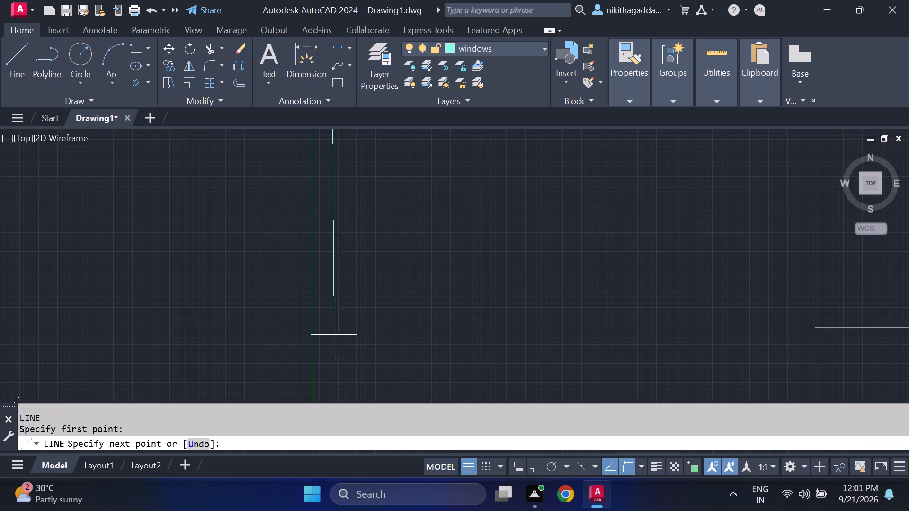
{"action": "key", "text": "F8"}
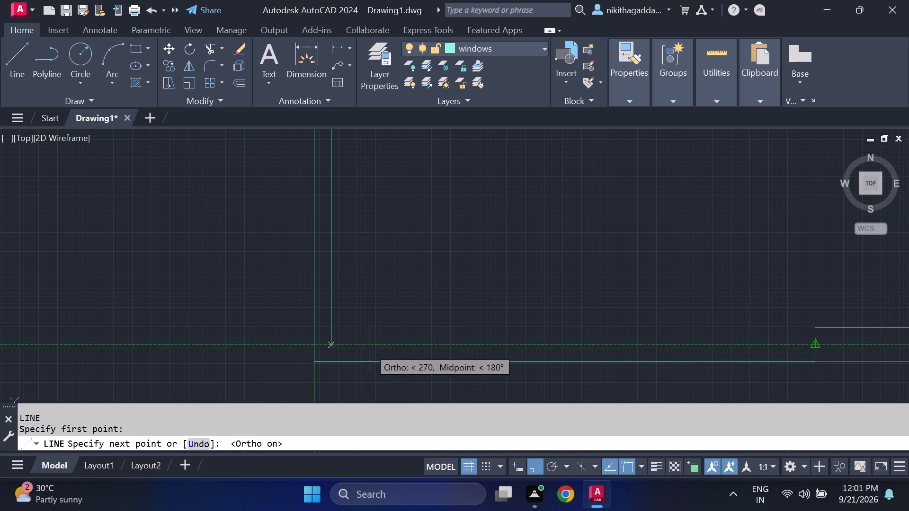
{"action": "left_click", "coordinate": [331, 345]}
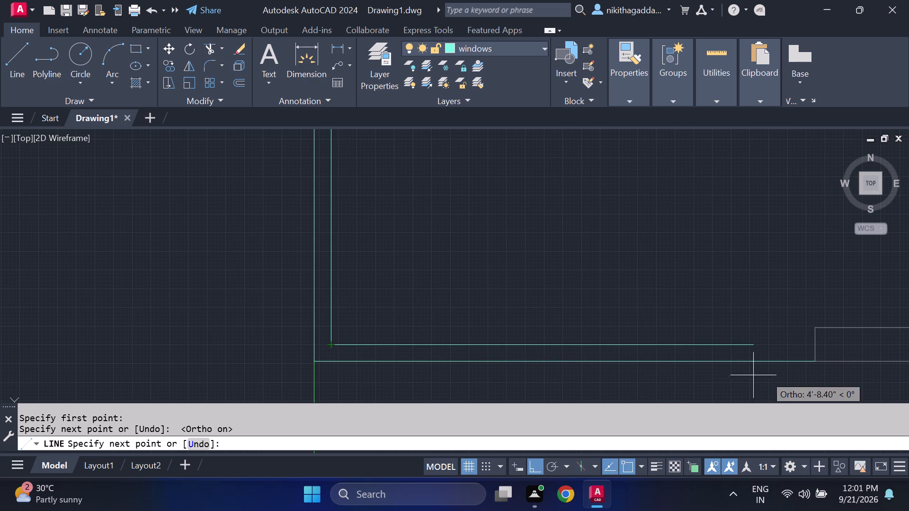
{"action": "left_click", "coordinate": [816, 349]}
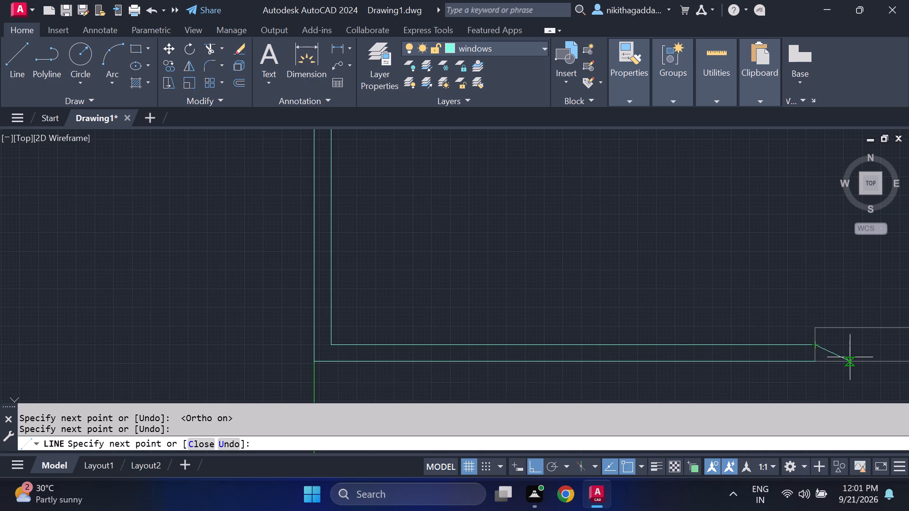
{"action": "key", "text": "Escape"}
Draw the corner window's inner L-shaped line along the inner wall faces, joining the two cut wall ends.
{"action": "scroll", "coordinate": [747, 302], "scroll_direction": "down", "scroll_amount": 4}
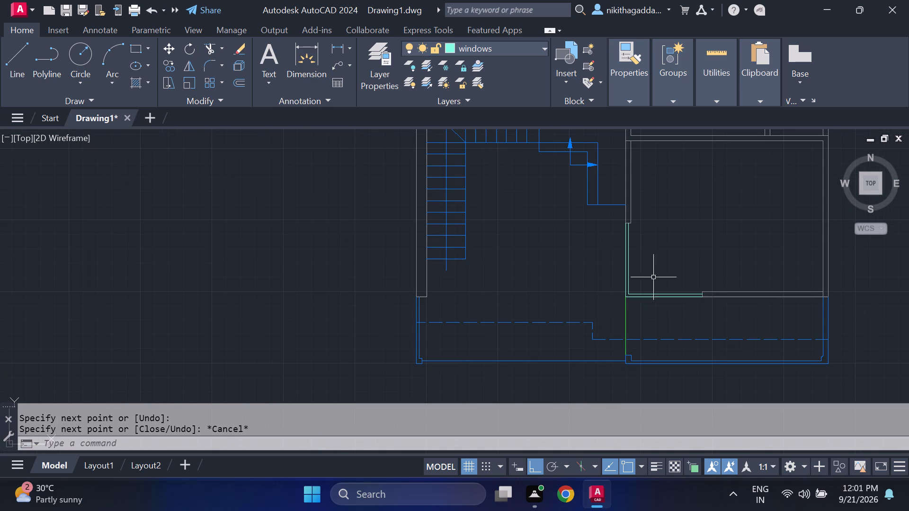
{"action": "key", "text": "l"}
{"action": "key", "text": "Return"}
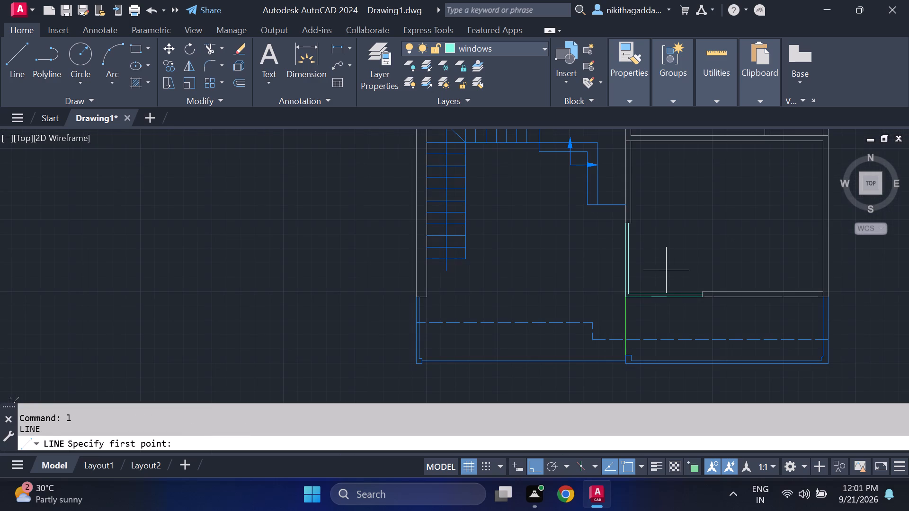
{"action": "scroll", "coordinate": [657, 264], "scroll_direction": "up", "scroll_amount": 2}
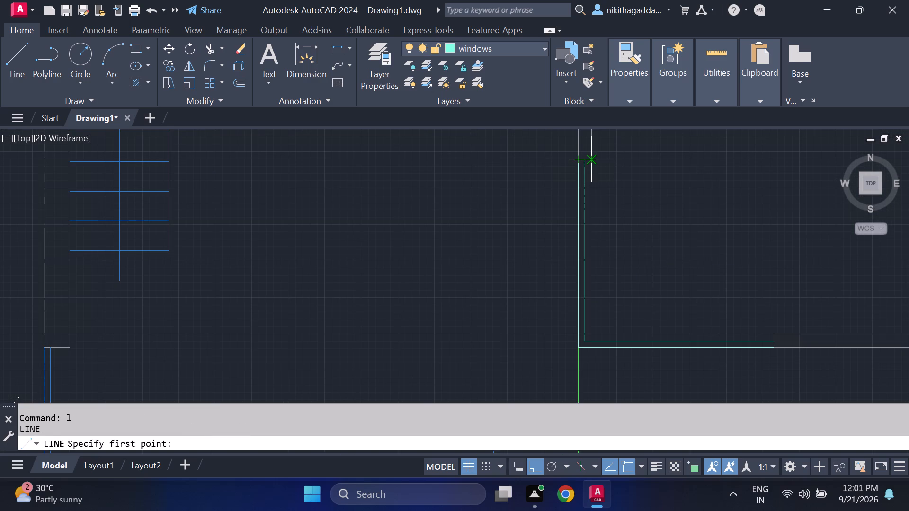
{"action": "left_click", "coordinate": [595, 162]}
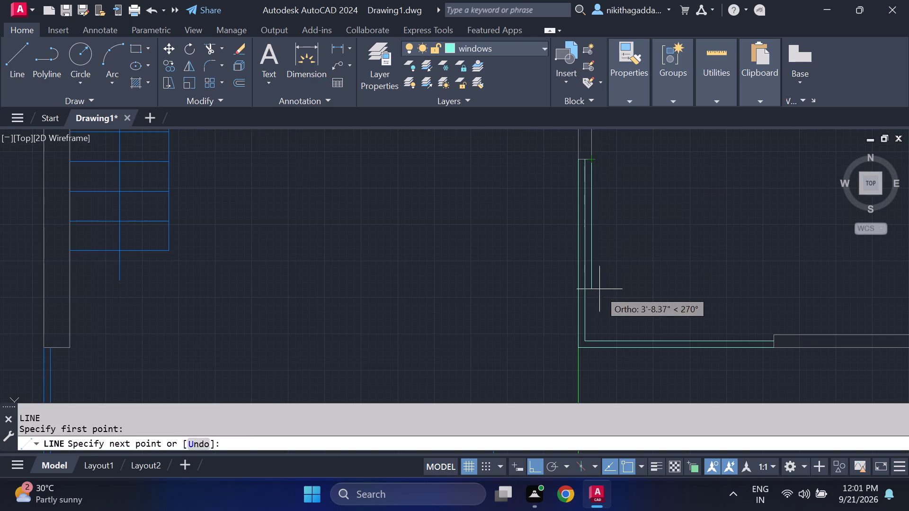
{"action": "scroll", "coordinate": [591, 334], "scroll_direction": "up", "scroll_amount": 1}
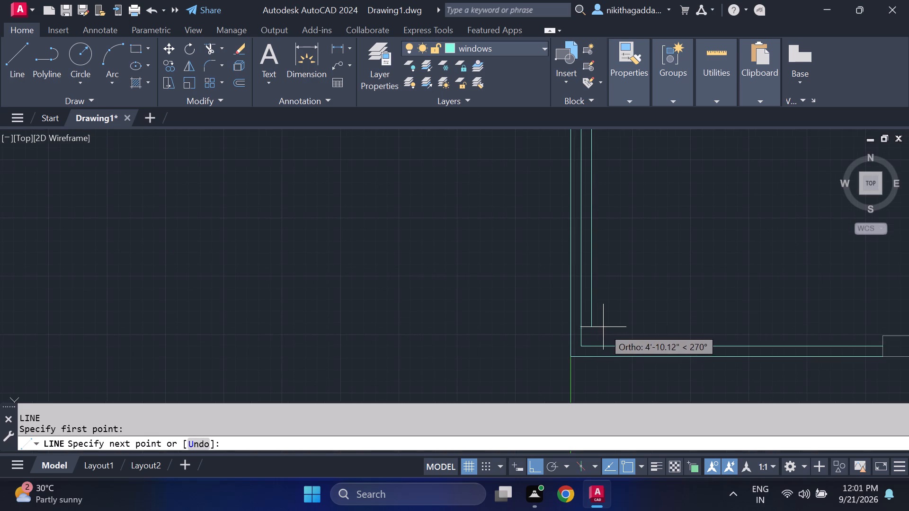
{"action": "middle_click_drag", "start_coordinate": [603, 327], "coordinate": [464, 310]}
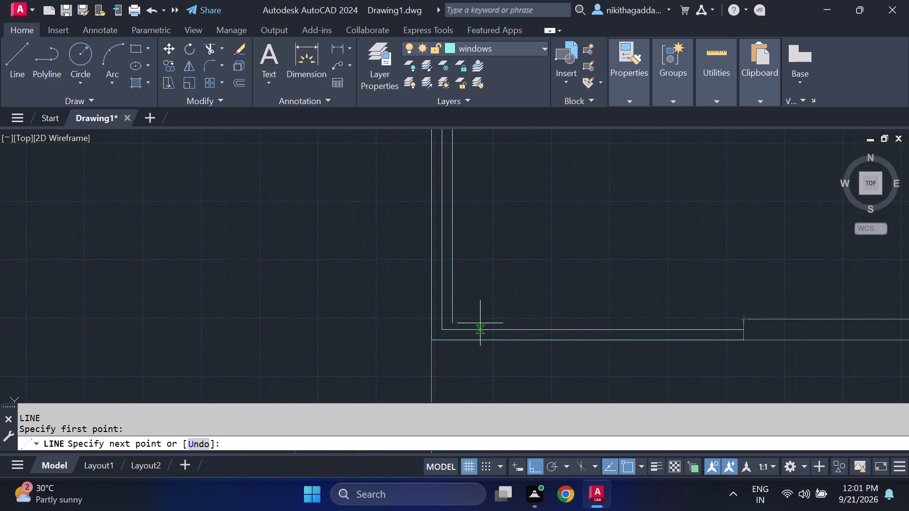
{"action": "left_click", "coordinate": [453, 319]}
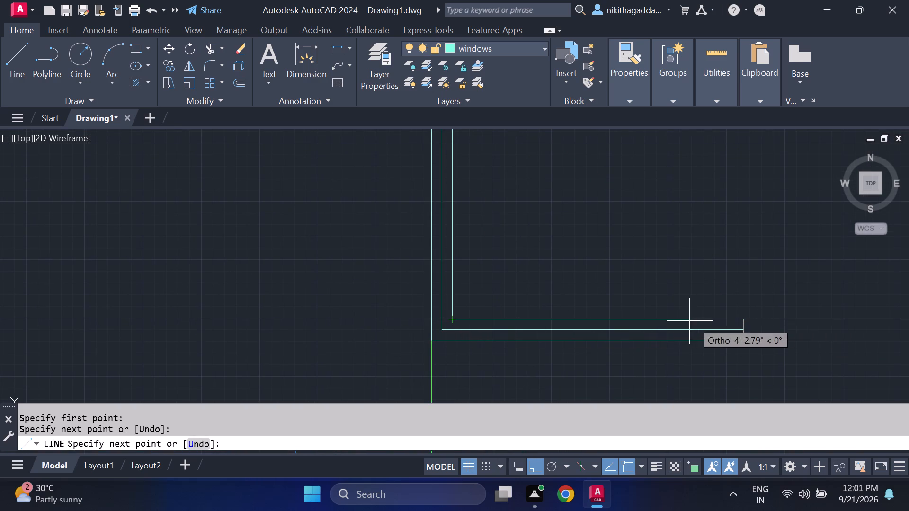
{"action": "left_click", "coordinate": [744, 319]}
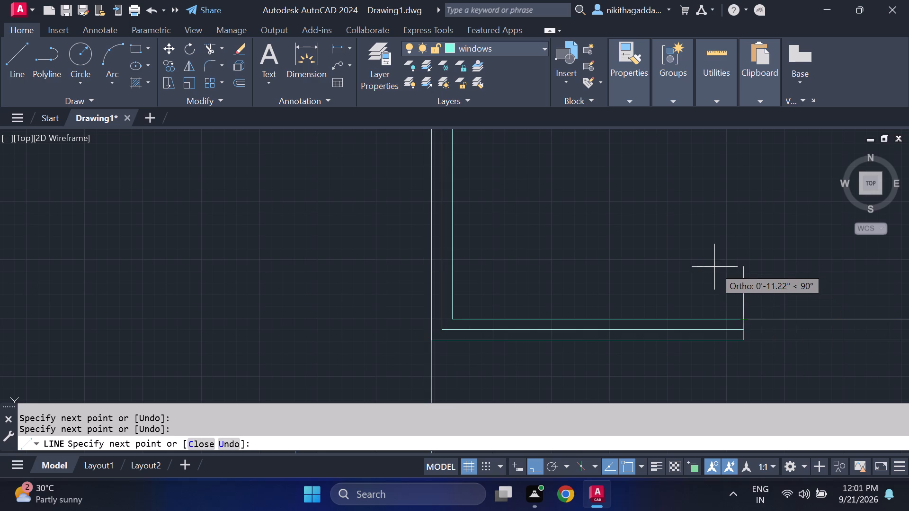
{"action": "key", "text": "Escape"}
{"action": "scroll", "coordinate": [713, 275], "scroll_direction": "down", "scroll_amount": 5}
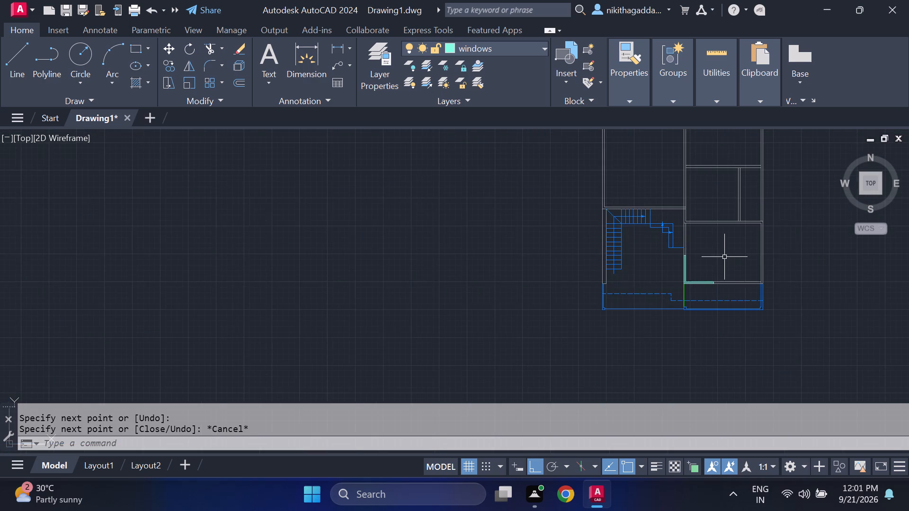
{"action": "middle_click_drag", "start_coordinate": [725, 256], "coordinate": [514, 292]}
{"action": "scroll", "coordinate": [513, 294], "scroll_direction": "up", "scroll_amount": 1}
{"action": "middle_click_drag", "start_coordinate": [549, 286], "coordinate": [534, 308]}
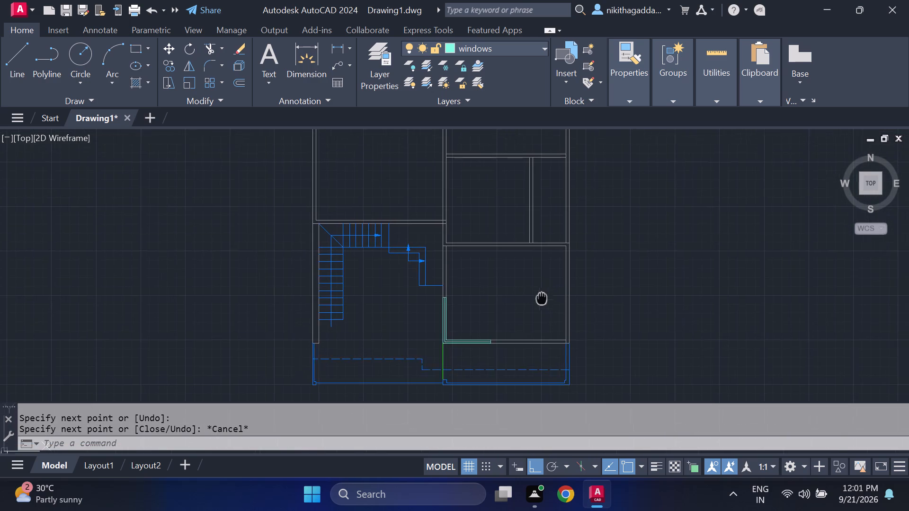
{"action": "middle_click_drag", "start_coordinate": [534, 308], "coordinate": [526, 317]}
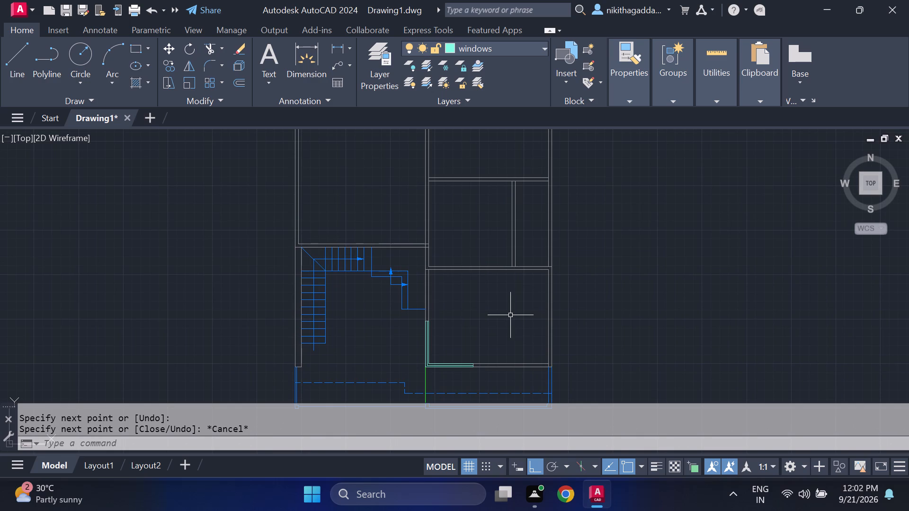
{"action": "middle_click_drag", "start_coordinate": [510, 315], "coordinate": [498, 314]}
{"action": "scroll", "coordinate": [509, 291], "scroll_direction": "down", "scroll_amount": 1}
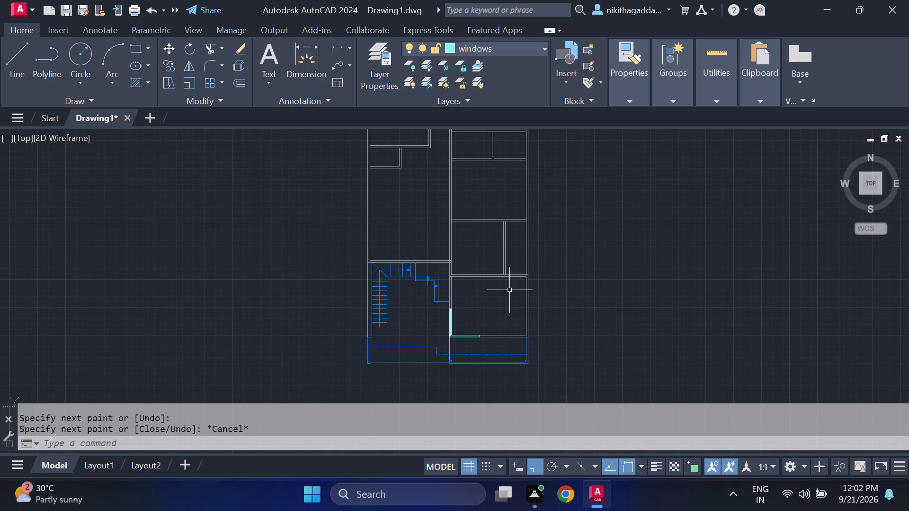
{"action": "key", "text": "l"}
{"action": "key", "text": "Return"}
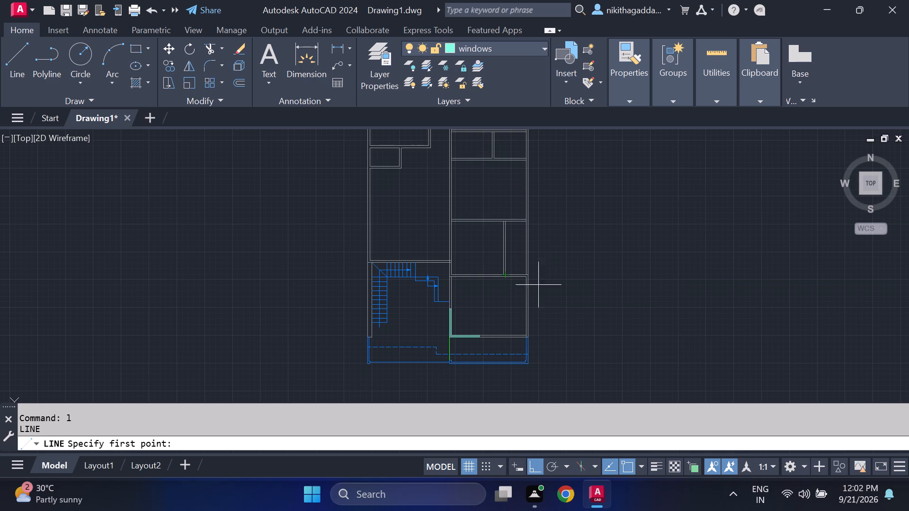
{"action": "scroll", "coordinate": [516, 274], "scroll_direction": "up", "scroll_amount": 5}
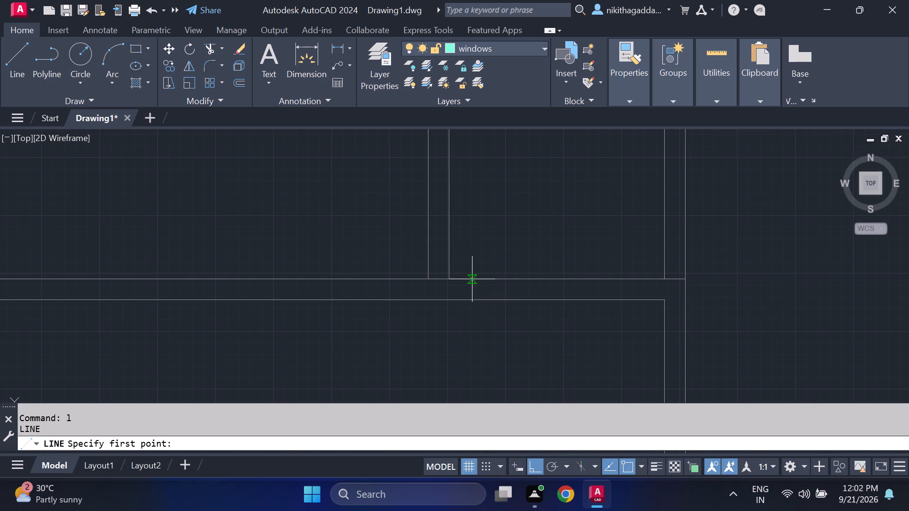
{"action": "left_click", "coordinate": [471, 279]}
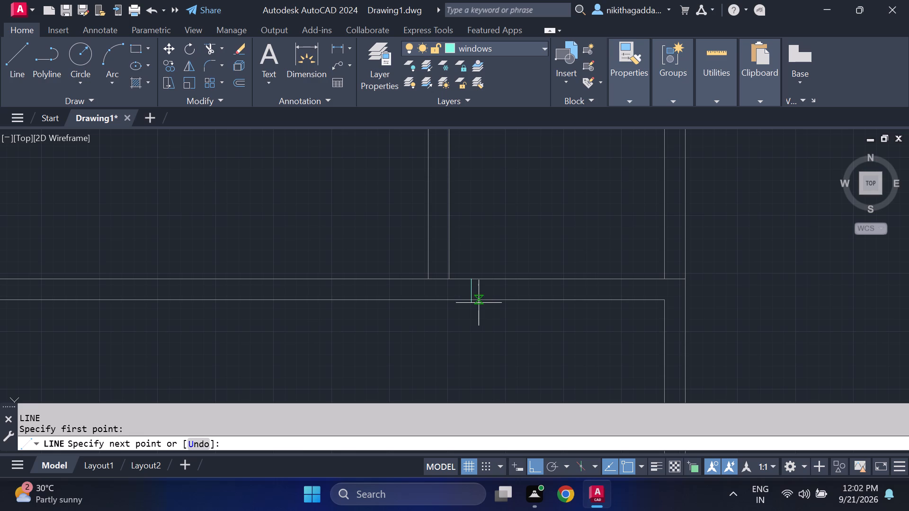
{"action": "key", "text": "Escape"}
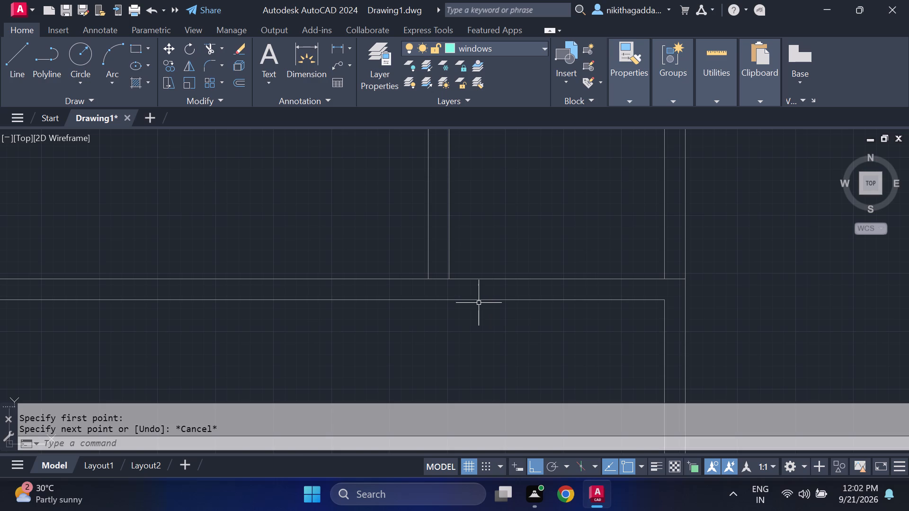
On the walls layer, draw a short line across the wall between the front room and the narrow room behind it, just beside the partition.
{"action": "scroll", "coordinate": [479, 304], "scroll_direction": "down", "scroll_amount": 4}
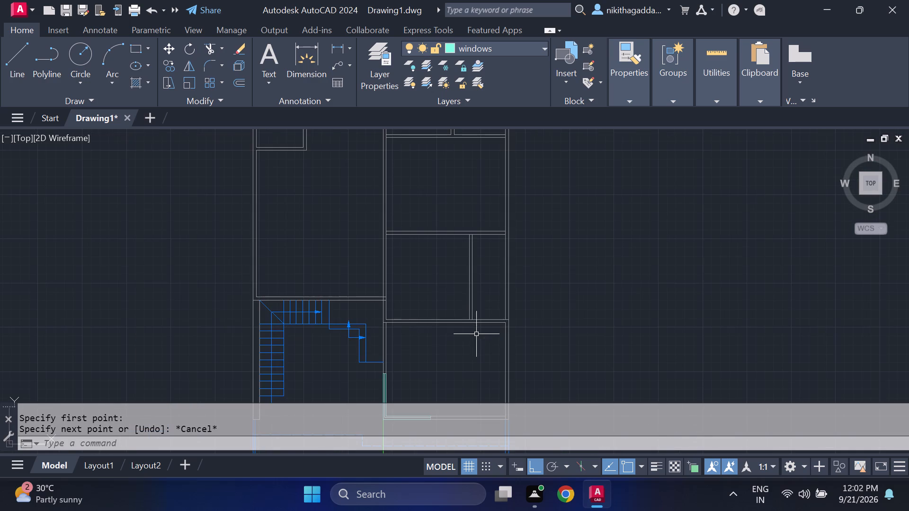
{"action": "scroll", "coordinate": [389, 379], "scroll_direction": "up", "scroll_amount": 5}
{"action": "scroll", "coordinate": [401, 359], "scroll_direction": "down", "scroll_amount": 2}
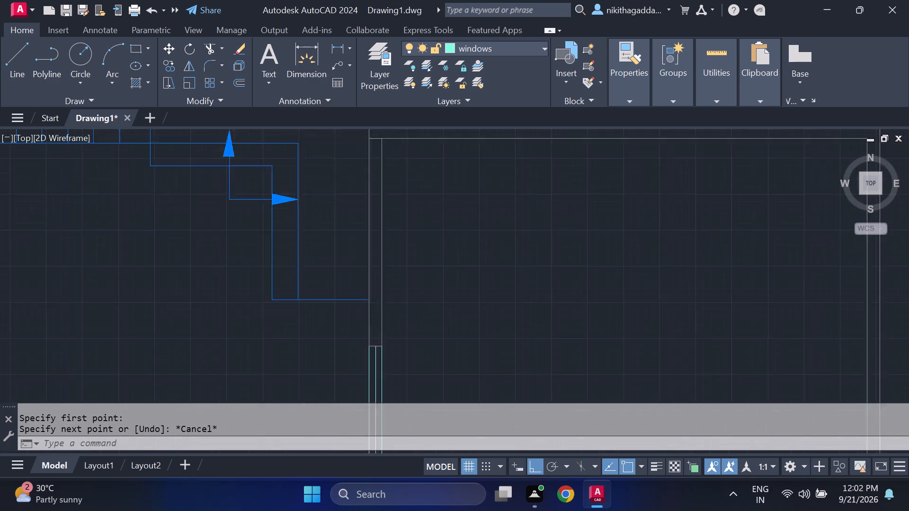
{"action": "scroll", "coordinate": [403, 357], "scroll_direction": "down", "scroll_amount": 2}
{"action": "middle_click_drag", "start_coordinate": [540, 305], "coordinate": [509, 325]}
{"action": "scroll", "coordinate": [527, 275], "scroll_direction": "up", "scroll_amount": 1}
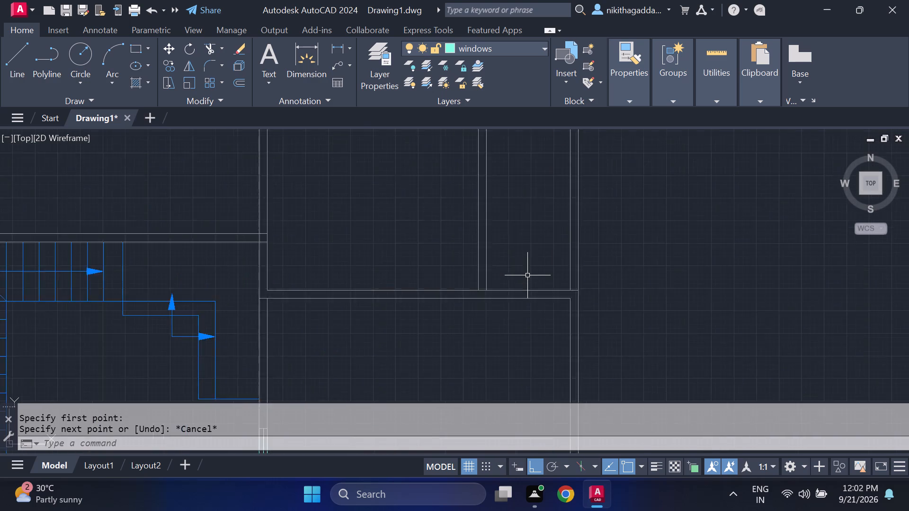
{"action": "scroll", "coordinate": [527, 275], "scroll_direction": "up", "scroll_amount": 1}
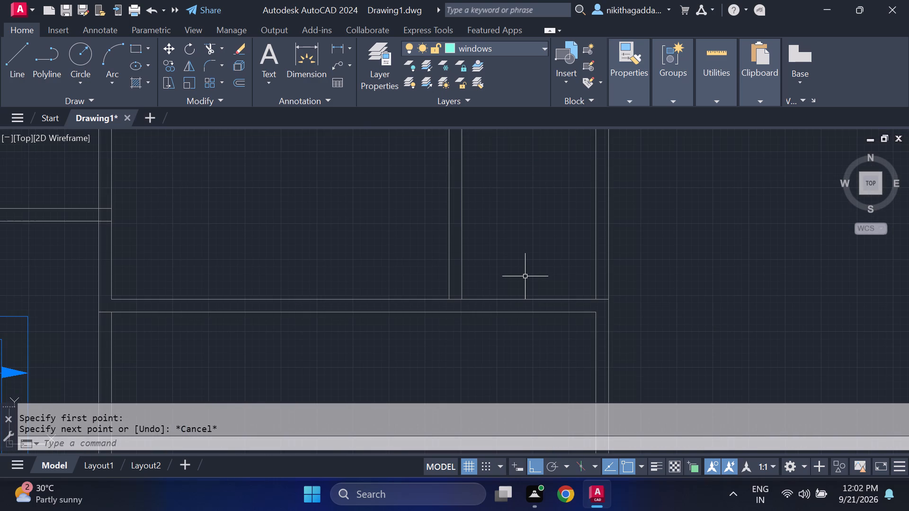
{"action": "left_click", "coordinate": [533, 48]}
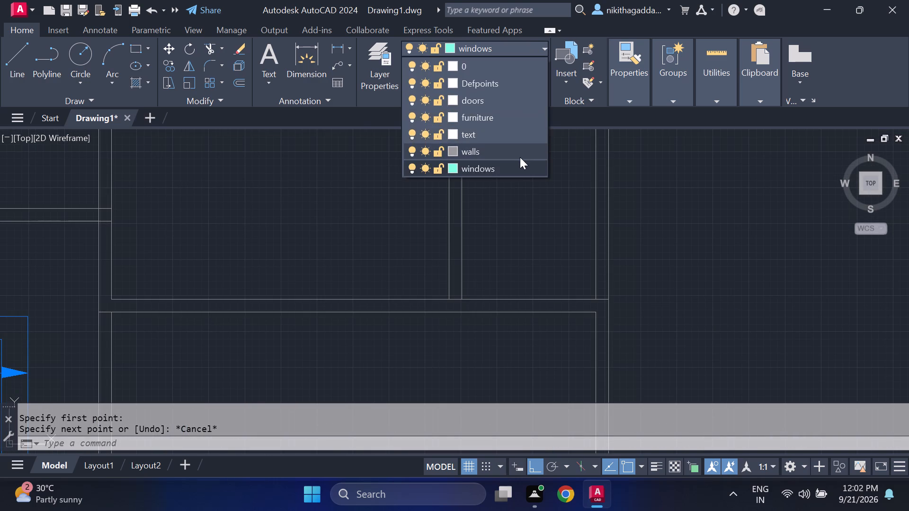
{"action": "left_click", "coordinate": [520, 157]}
{"action": "key", "text": "l"}
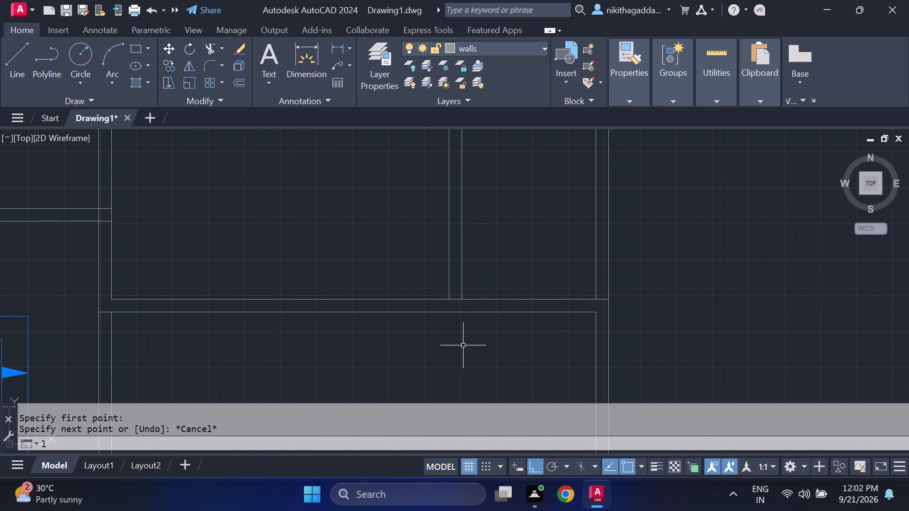
{"action": "key", "text": "Return"}
{"action": "scroll", "coordinate": [458, 350], "scroll_direction": "up", "scroll_amount": 1}
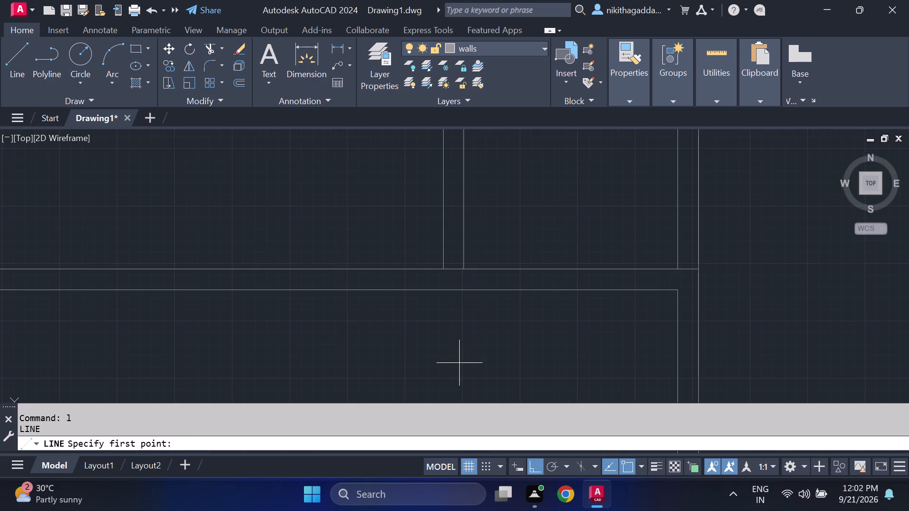
{"action": "left_click", "coordinate": [488, 270]}
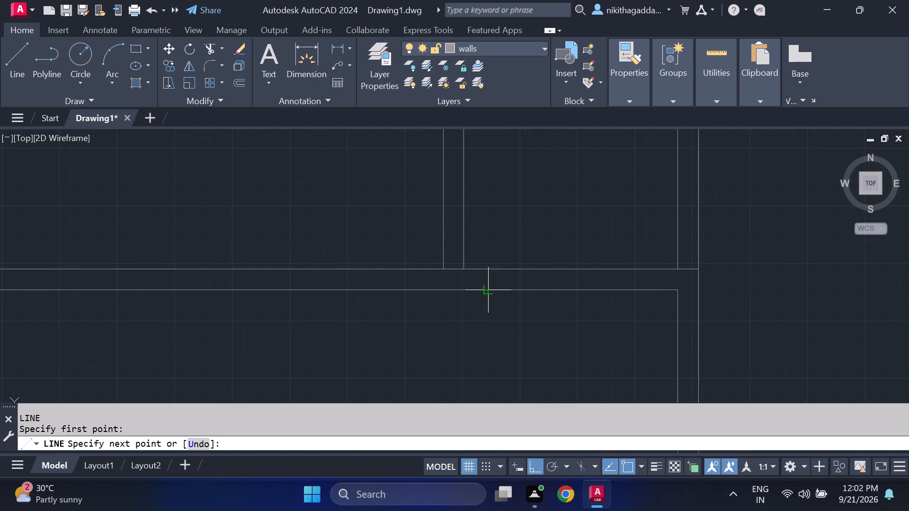
{"action": "left_click", "coordinate": [490, 289]}
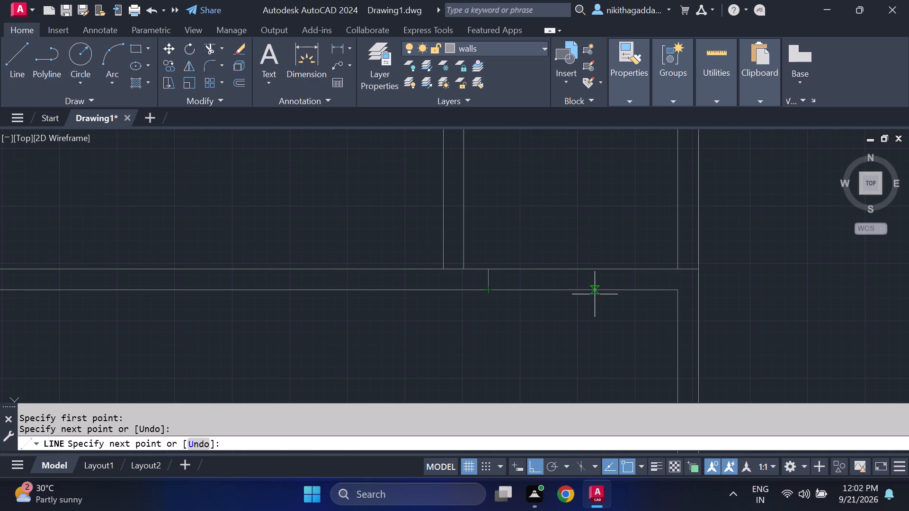
{"action": "key", "text": "Escape"}
Draw a second short line across the same wall, close to the inner face of the outer side wall.
{"action": "key", "text": "l"}
{"action": "key", "text": "Return"}
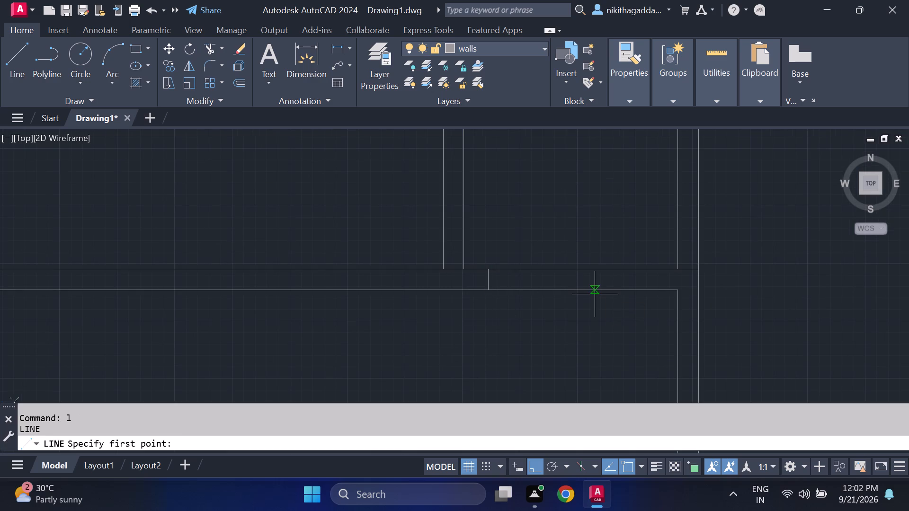
{"action": "left_click", "coordinate": [658, 271]}
{"action": "left_click", "coordinate": [661, 289]}
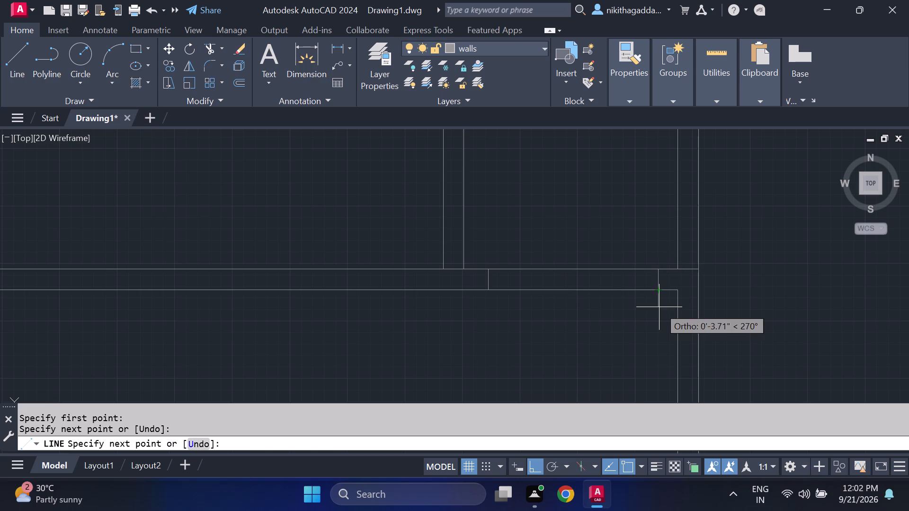
{"action": "key", "text": "Escape"}
Trim both wall lines between the two short cross lines to open the window gap behind the front room.
{"action": "type", "text": "tr"}
{"action": "key", "text": "Return"}
{"action": "left_click_drag", "start_coordinate": [588, 253], "coordinate": [600, 315]}
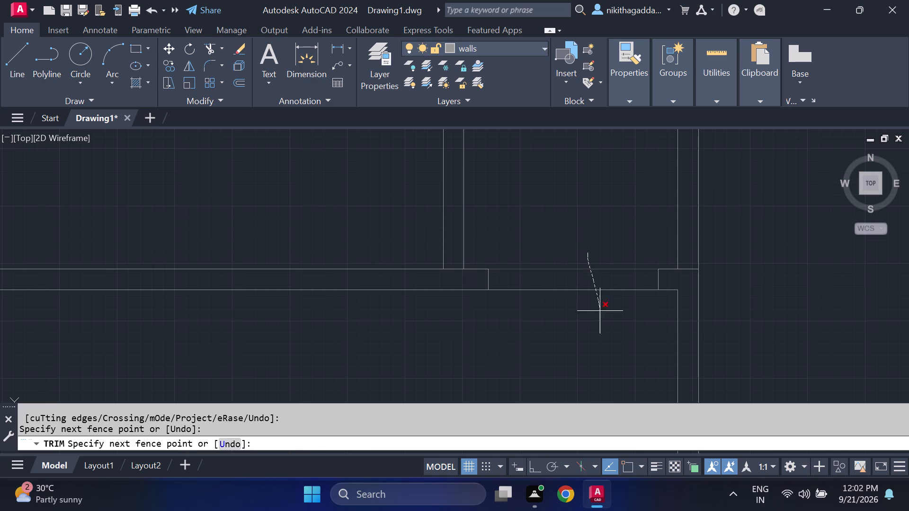
{"action": "left_click_drag", "start_coordinate": [600, 315], "coordinate": [600, 325]}
{"action": "key", "text": "Escape"}
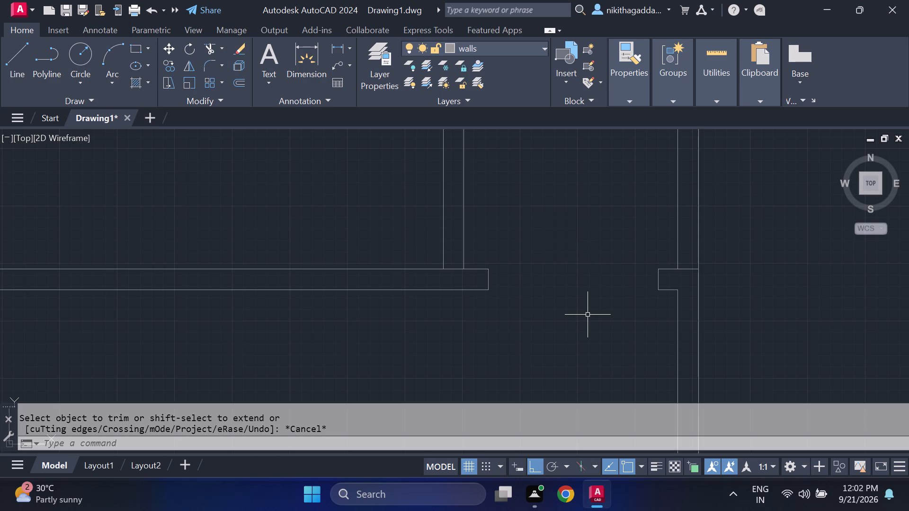
On the windows layer, draw the window's first line along the narrow room's wall face, across the gap between the cut wall ends.
{"action": "left_click", "coordinate": [536, 54]}
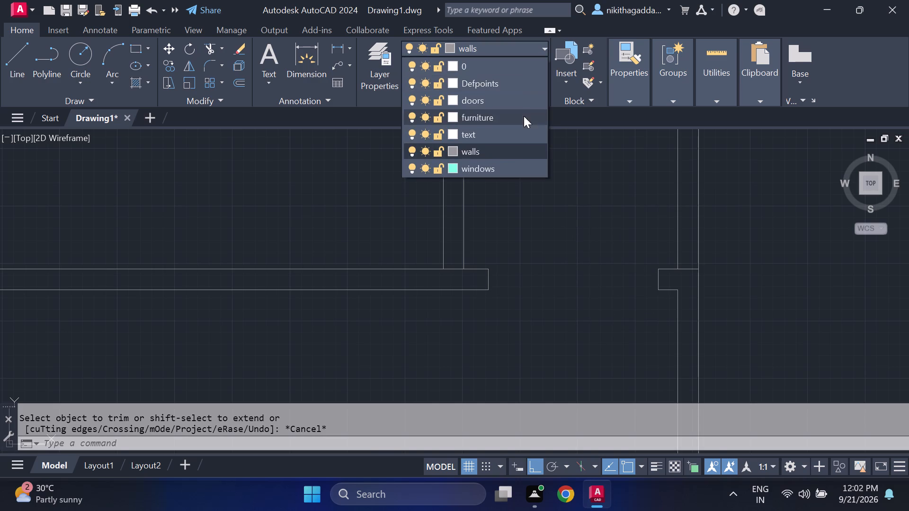
{"action": "left_click", "coordinate": [508, 161]}
{"action": "key", "text": "l"}
{"action": "key", "text": "Return"}
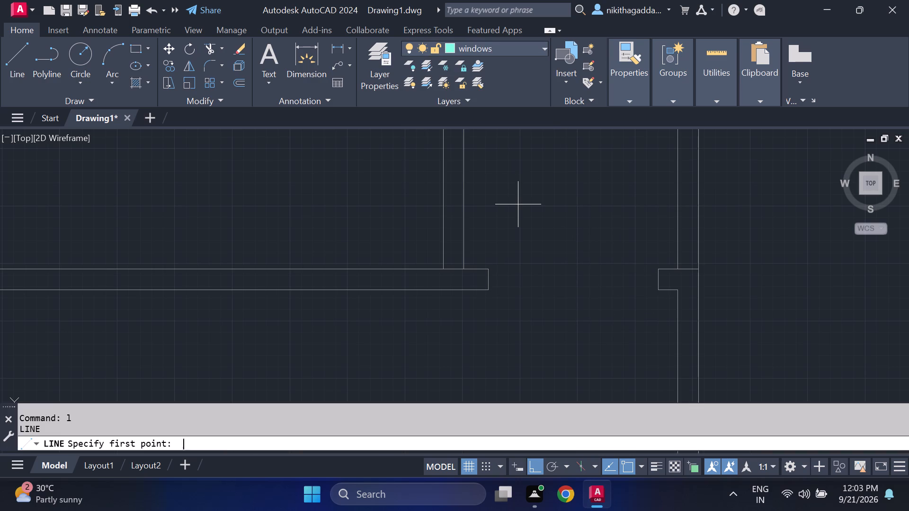
{"action": "left_click", "coordinate": [489, 271]}
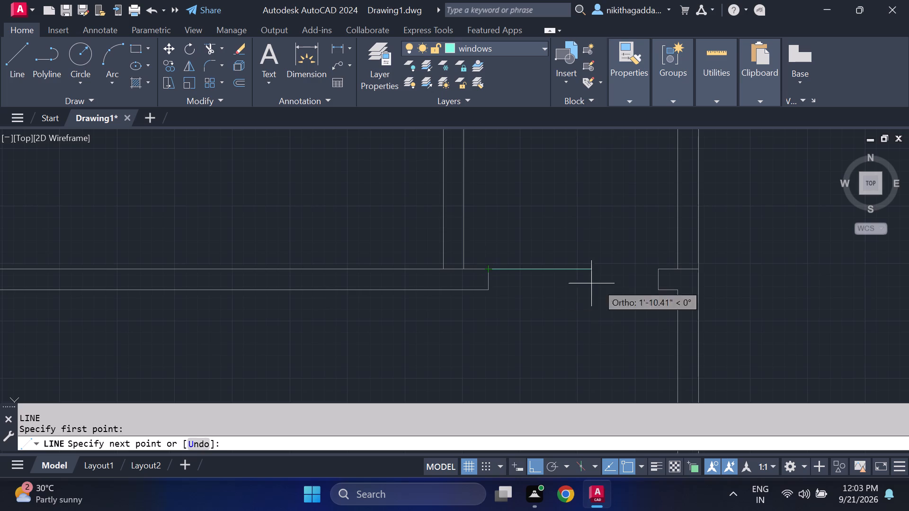
{"action": "left_click", "coordinate": [660, 269]}
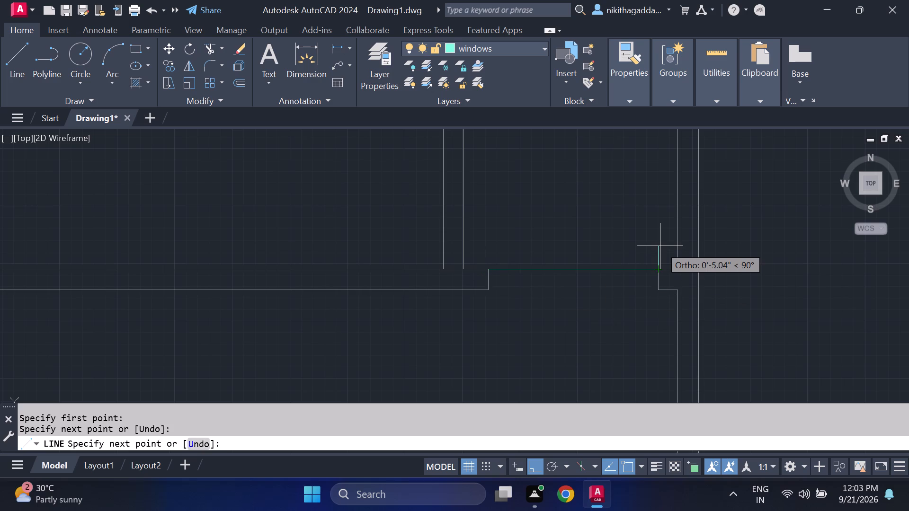
{"action": "key", "text": "Escape"}
Complete the window behind the front room with a middle line and a line along the front room's wall face.
{"action": "key", "text": "space"}
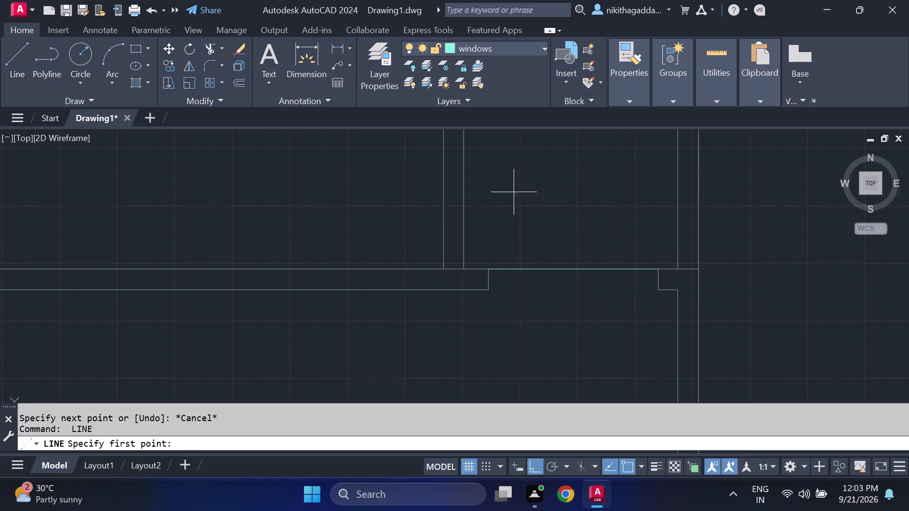
{"action": "left_click", "coordinate": [491, 281]}
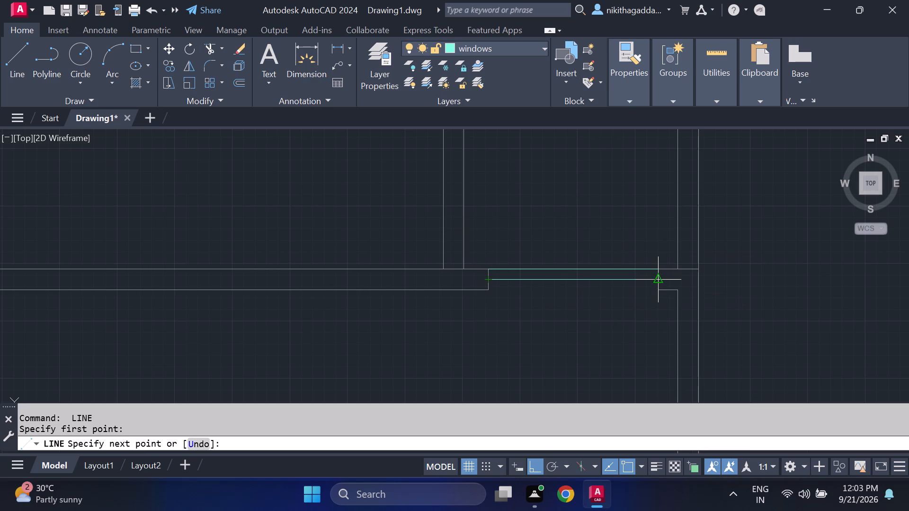
{"action": "left_click", "coordinate": [660, 276]}
{"action": "key", "text": "Return"}
{"action": "key", "text": "Return"}
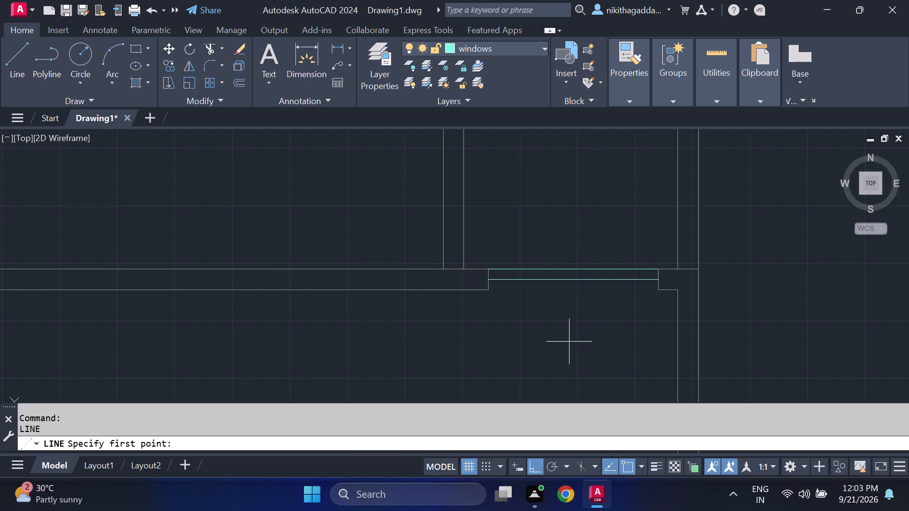
{"action": "left_click", "coordinate": [491, 288]}
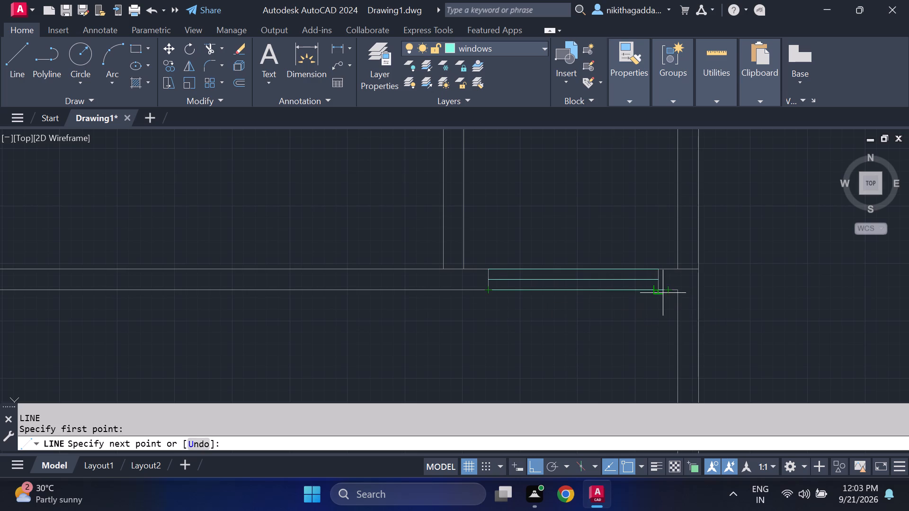
{"action": "left_click", "coordinate": [662, 293]}
{"action": "key", "text": "Escape"}
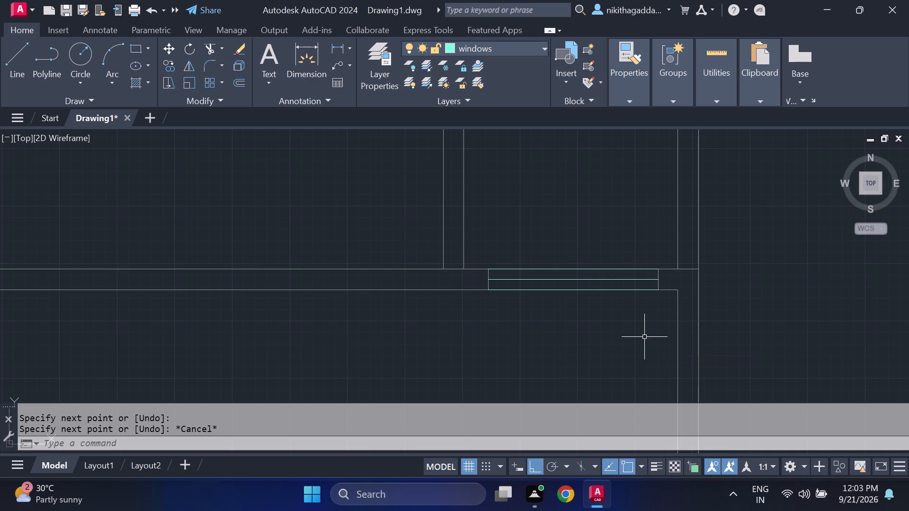
Make the walls layer current.
{"action": "scroll", "coordinate": [572, 315], "scroll_direction": "down", "scroll_amount": 3}
{"action": "scroll", "coordinate": [588, 273], "scroll_direction": "down", "scroll_amount": 1}
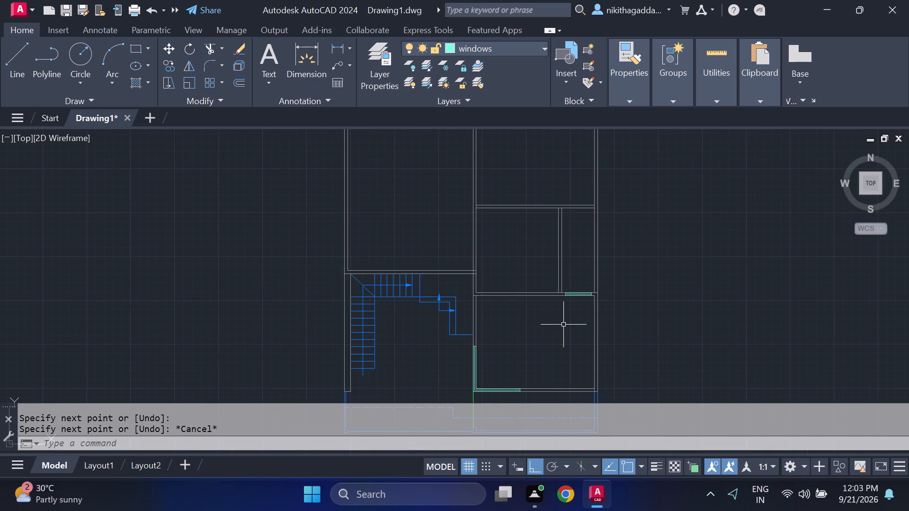
{"action": "middle_click_drag", "start_coordinate": [563, 325], "coordinate": [554, 339]}
{"action": "scroll", "coordinate": [554, 313], "scroll_direction": "up", "scroll_amount": 1}
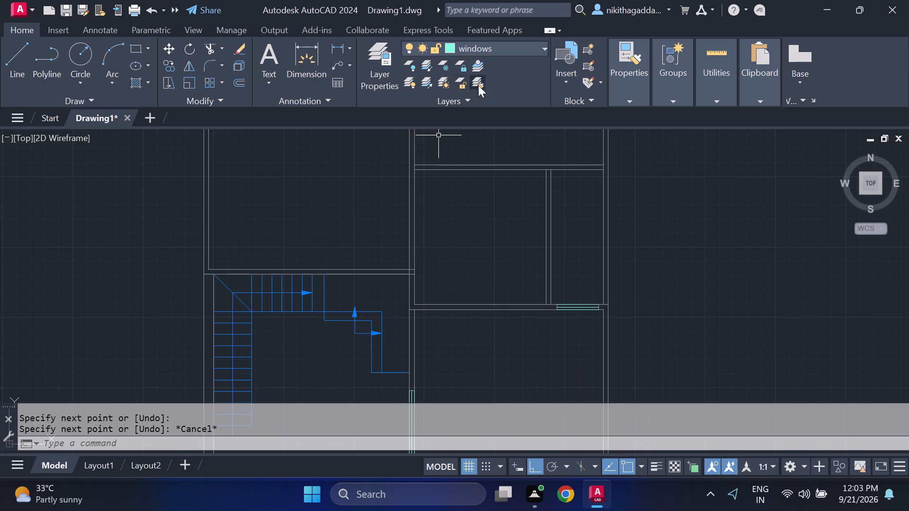
{"action": "left_click", "coordinate": [531, 47]}
{"action": "left_click", "coordinate": [489, 152]}
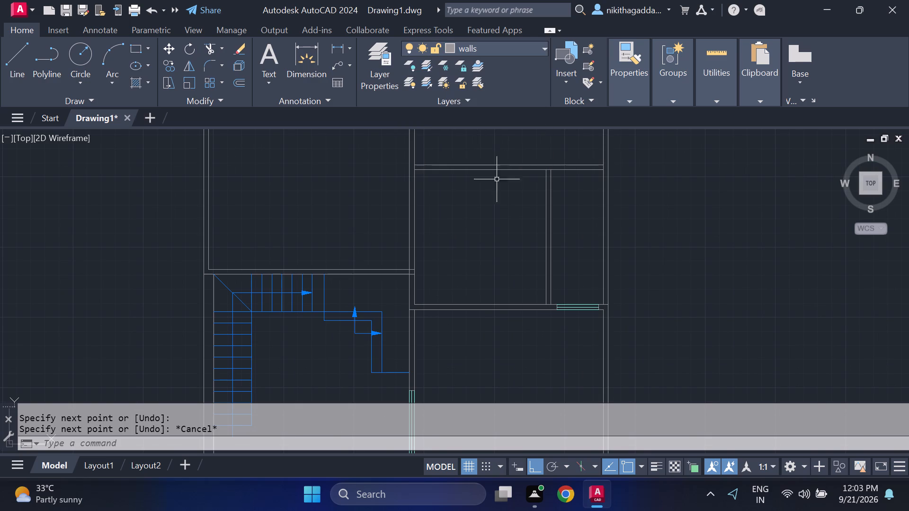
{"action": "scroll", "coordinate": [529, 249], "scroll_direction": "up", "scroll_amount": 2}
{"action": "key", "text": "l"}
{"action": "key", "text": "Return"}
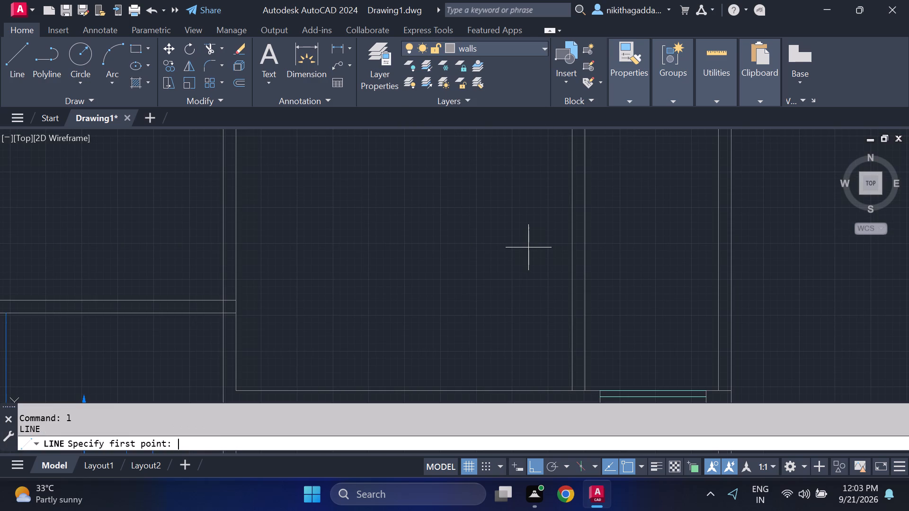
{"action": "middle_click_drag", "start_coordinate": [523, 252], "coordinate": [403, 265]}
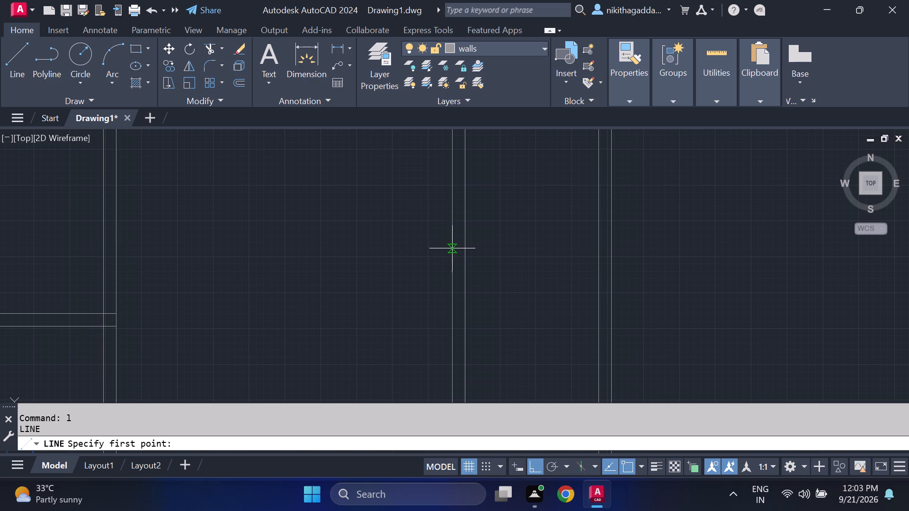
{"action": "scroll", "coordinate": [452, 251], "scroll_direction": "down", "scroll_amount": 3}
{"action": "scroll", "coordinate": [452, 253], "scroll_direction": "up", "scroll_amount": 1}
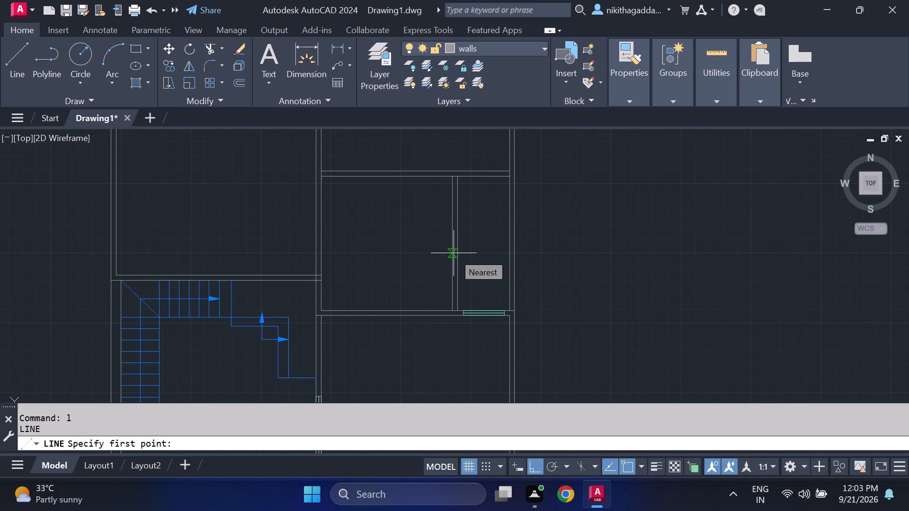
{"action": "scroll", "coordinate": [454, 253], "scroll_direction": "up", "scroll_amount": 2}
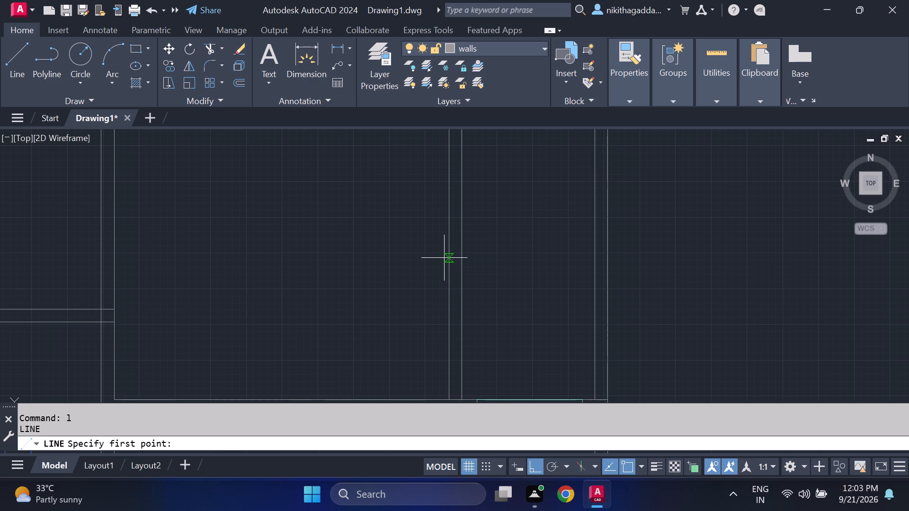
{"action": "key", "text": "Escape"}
Copy the three lines of the window behind the front room straight back into the open floor of the narrow room.
{"action": "middle_click_drag", "start_coordinate": [516, 352], "coordinate": [483, 245]}
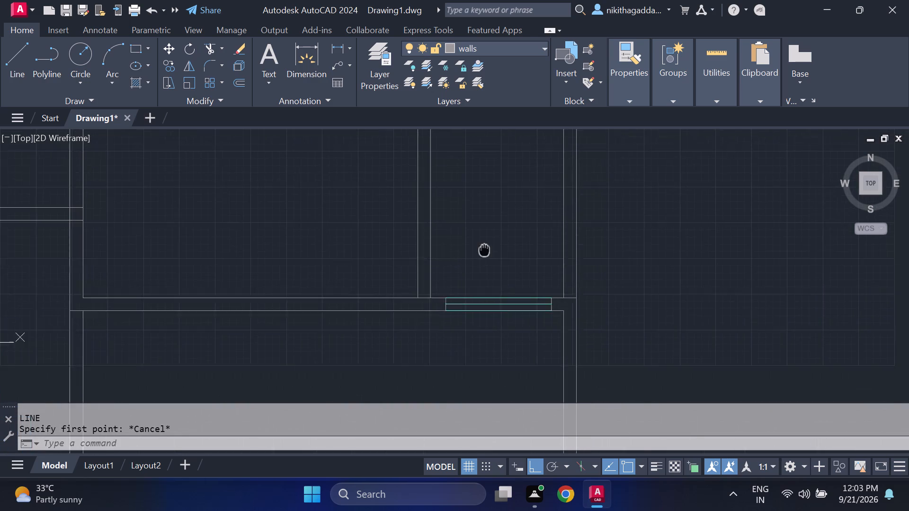
{"action": "middle_click_drag", "start_coordinate": [483, 245], "coordinate": [483, 242]}
{"action": "scroll", "coordinate": [477, 267], "scroll_direction": "up", "scroll_amount": 1}
{"action": "left_click", "coordinate": [493, 285]}
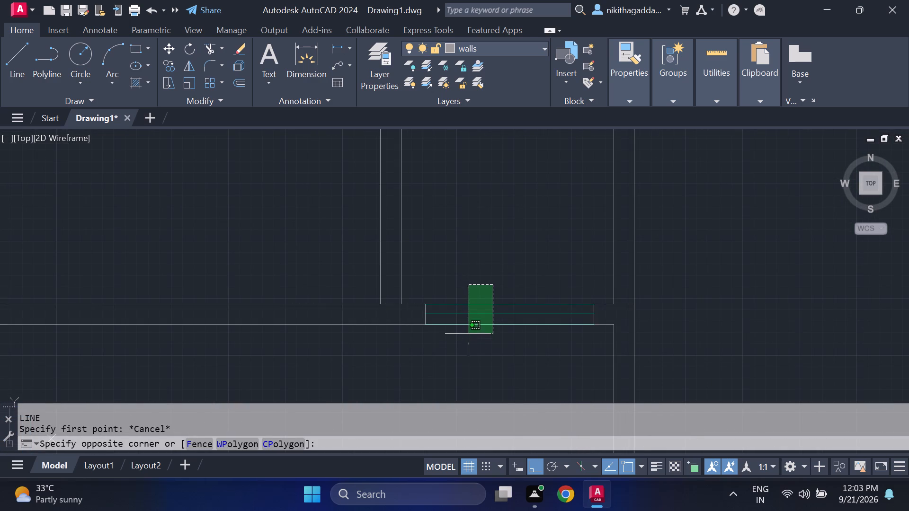
{"action": "left_click", "coordinate": [472, 329]}
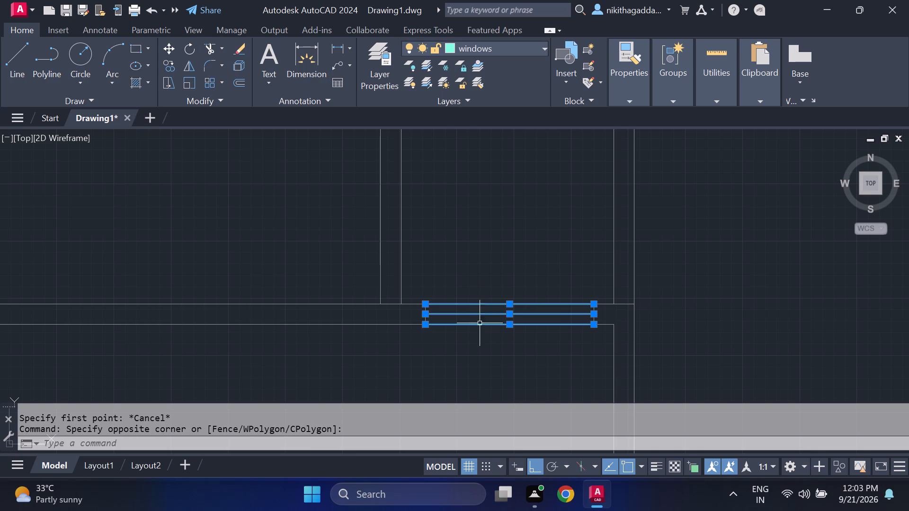
{"action": "type", "text": "co"}
{"action": "key", "text": "Return"}
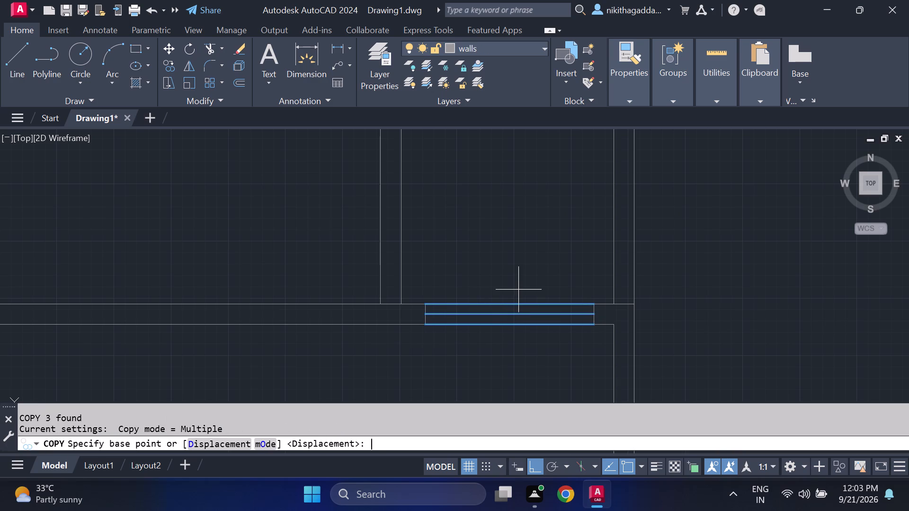
{"action": "left_click", "coordinate": [596, 300]}
{"action": "middle_click_drag", "start_coordinate": [589, 214], "coordinate": [591, 250]}
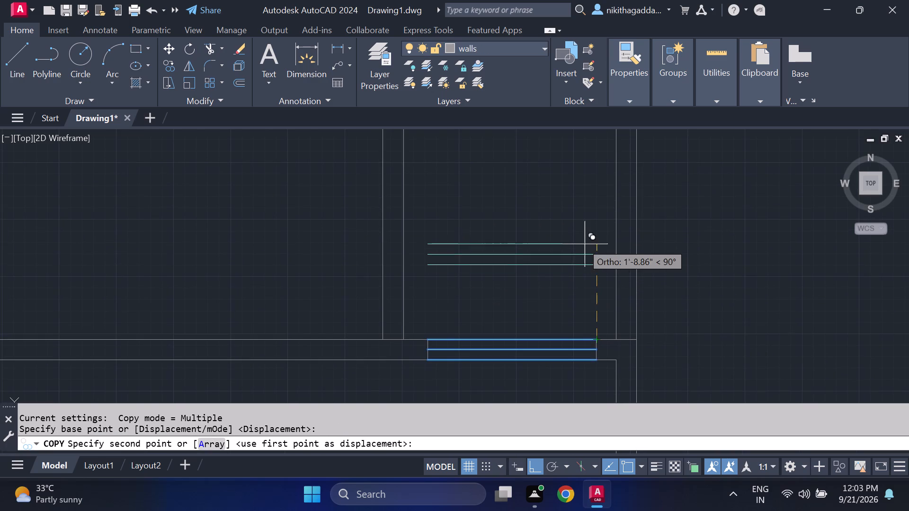
{"action": "left_click", "coordinate": [577, 238]}
Place another copy of the window lines across the thickness of the wall at the narrow room's far end, beginning near the partition.
{"action": "scroll", "coordinate": [565, 185], "scroll_direction": "down", "scroll_amount": 2}
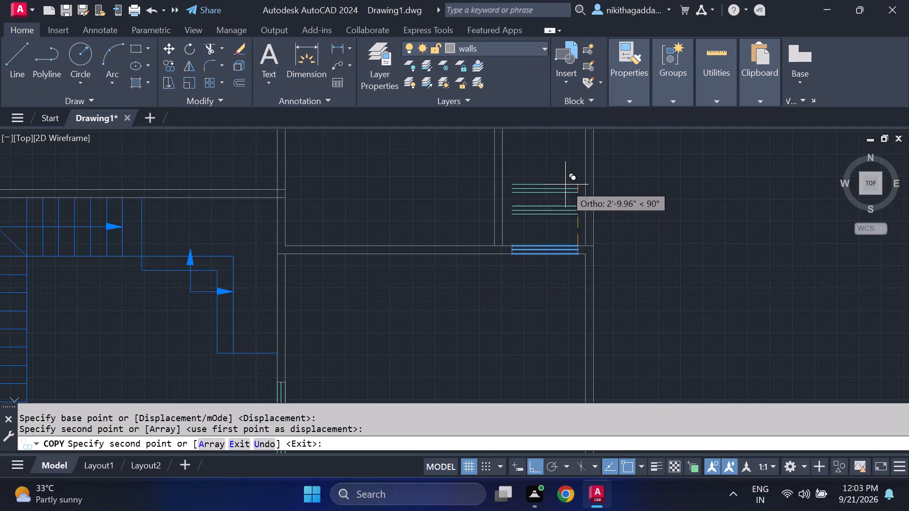
{"action": "middle_click_drag", "start_coordinate": [565, 185], "coordinate": [545, 352]}
{"action": "scroll", "coordinate": [538, 193], "scroll_direction": "up", "scroll_amount": 2}
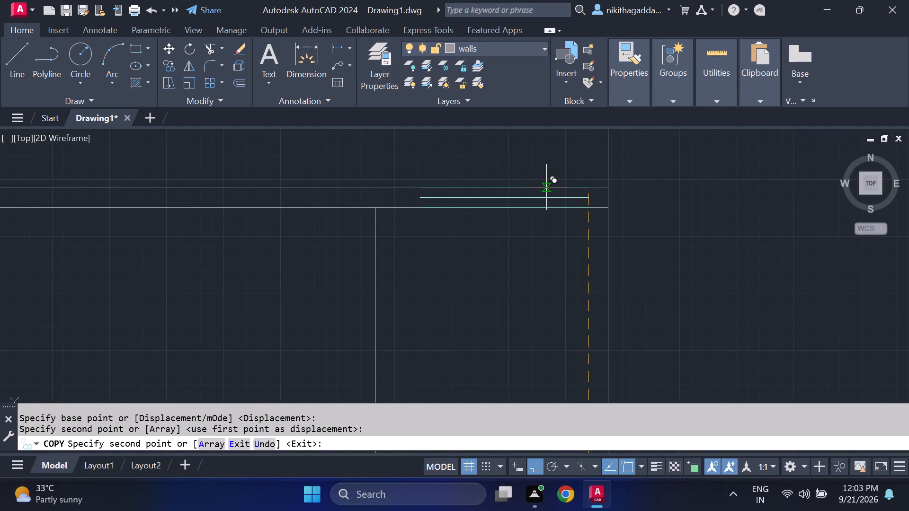
{"action": "left_click", "coordinate": [546, 187]}
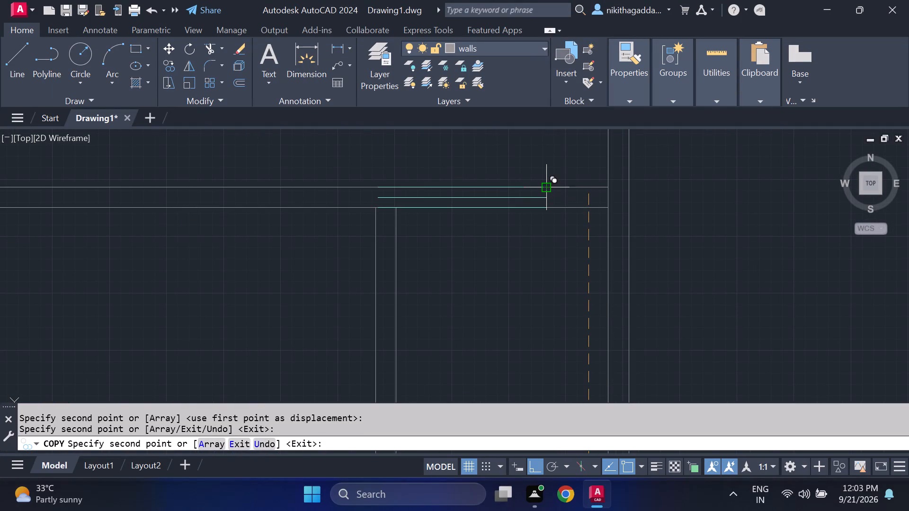
{"action": "key", "text": "Escape"}
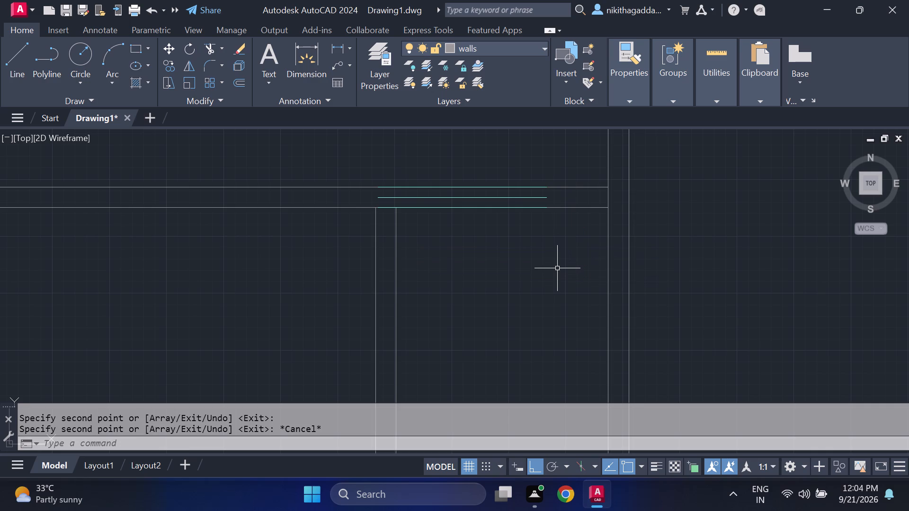
Rotate the loose window copy inside the narrow room by 90° about its end nearest the outer side wall.
{"action": "scroll", "coordinate": [555, 273], "scroll_direction": "down", "scroll_amount": 3}
{"action": "middle_click_drag", "start_coordinate": [538, 336], "coordinate": [507, 286]}
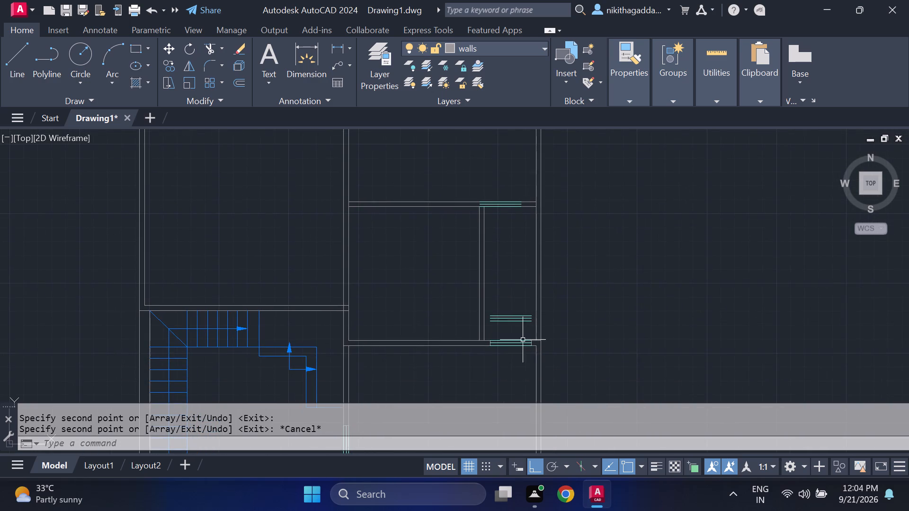
{"action": "scroll", "coordinate": [523, 340], "scroll_direction": "up", "scroll_amount": 3}
{"action": "left_click_drag", "start_coordinate": [547, 240], "coordinate": [527, 259]}
{"action": "left_click", "coordinate": [401, 325]}
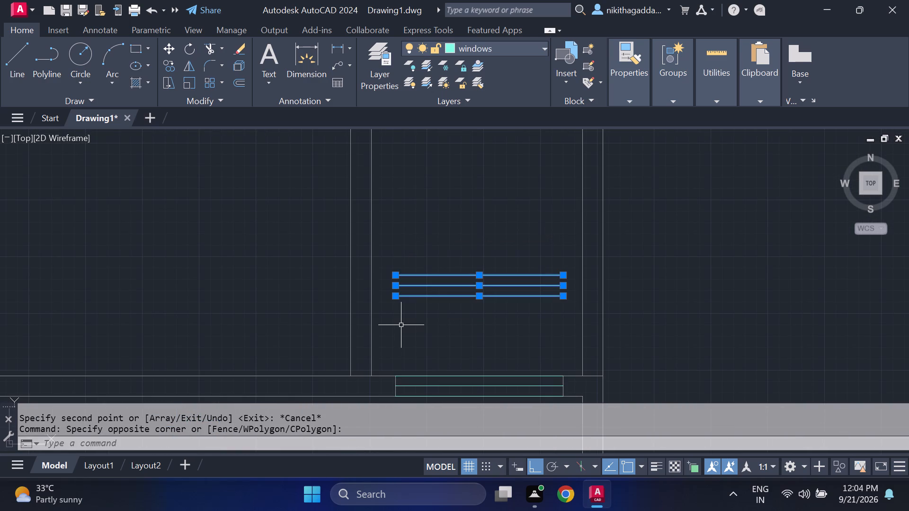
{"action": "type", "text": "ro"}
{"action": "key", "text": "Return"}
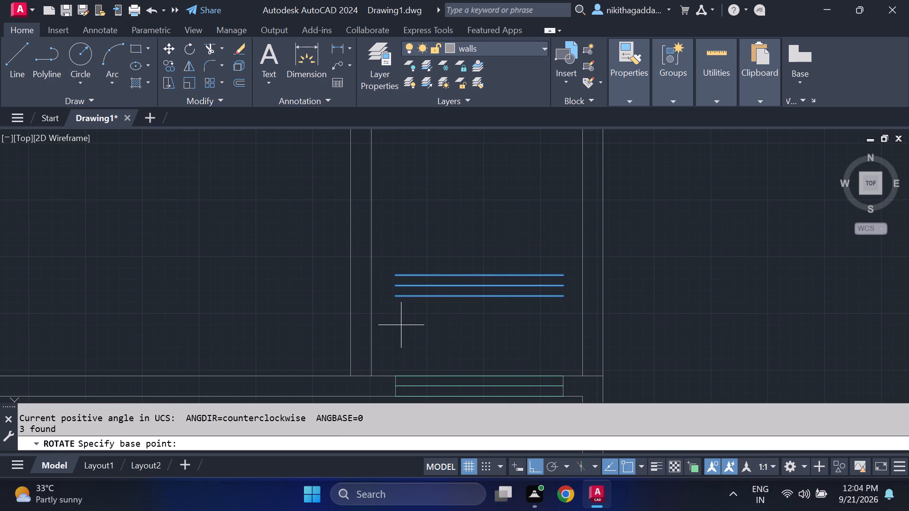
{"action": "left_click", "coordinate": [568, 277]}
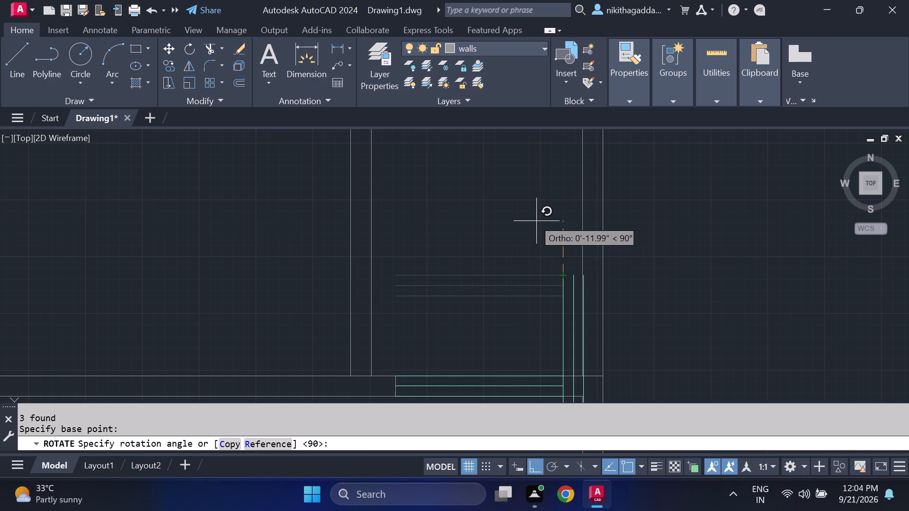
{"action": "left_click", "coordinate": [527, 214]}
With Ortho off, move the rotated window lines onto the partition beside the narrow room, fitting them across the wall's thickness.
{"action": "middle_click_drag", "start_coordinate": [543, 297], "coordinate": [518, 254]}
{"action": "scroll", "coordinate": [559, 280], "scroll_direction": "up", "scroll_amount": 2}
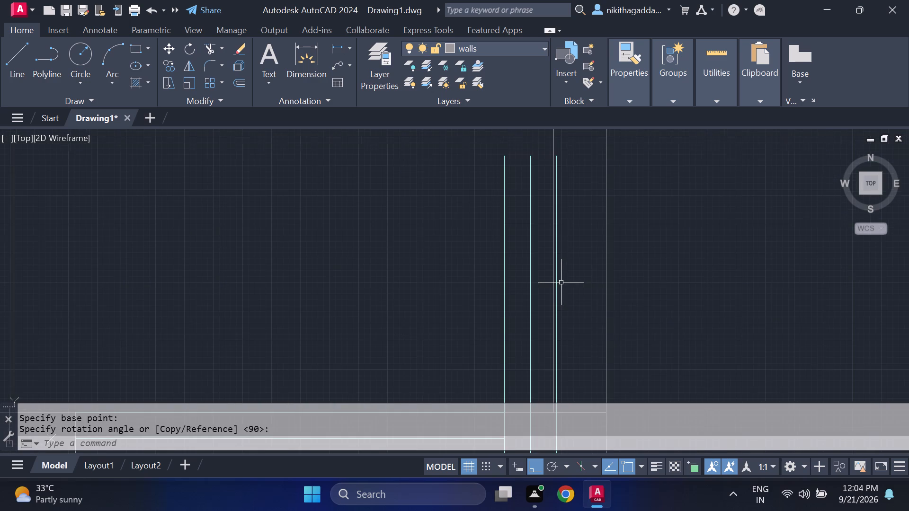
{"action": "left_click", "coordinate": [556, 278]}
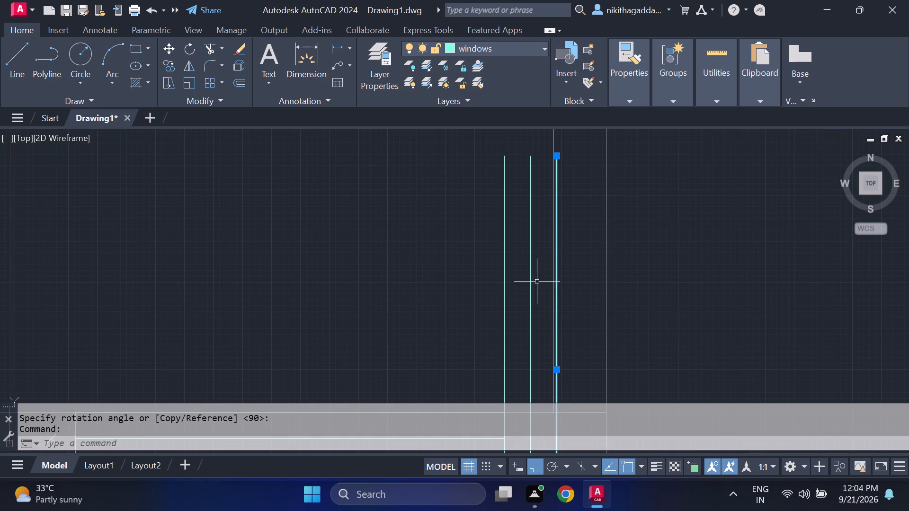
{"action": "left_click", "coordinate": [536, 282]}
{"action": "left_click", "coordinate": [474, 306]}
{"action": "scroll", "coordinate": [476, 304], "scroll_direction": "down", "scroll_amount": 3}
{"action": "scroll", "coordinate": [466, 307], "scroll_direction": "up", "scroll_amount": 1}
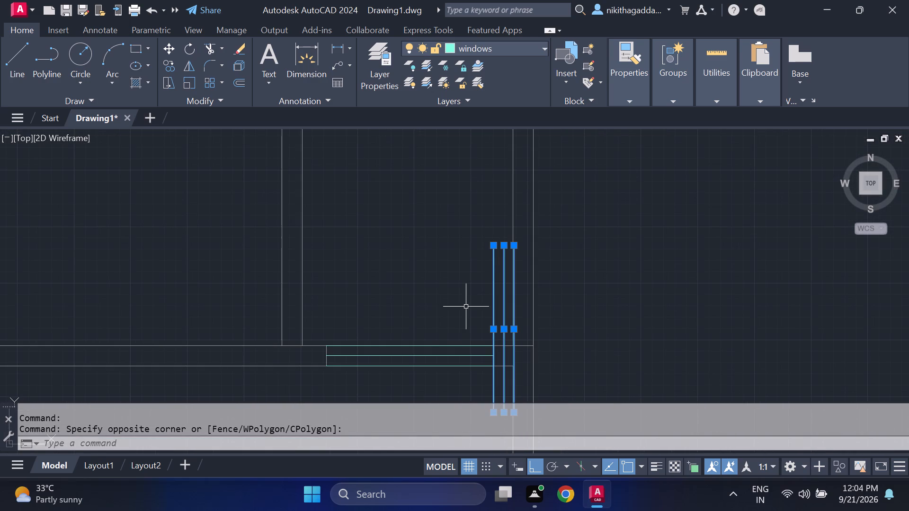
{"action": "key", "text": "m"}
{"action": "key", "text": "Return"}
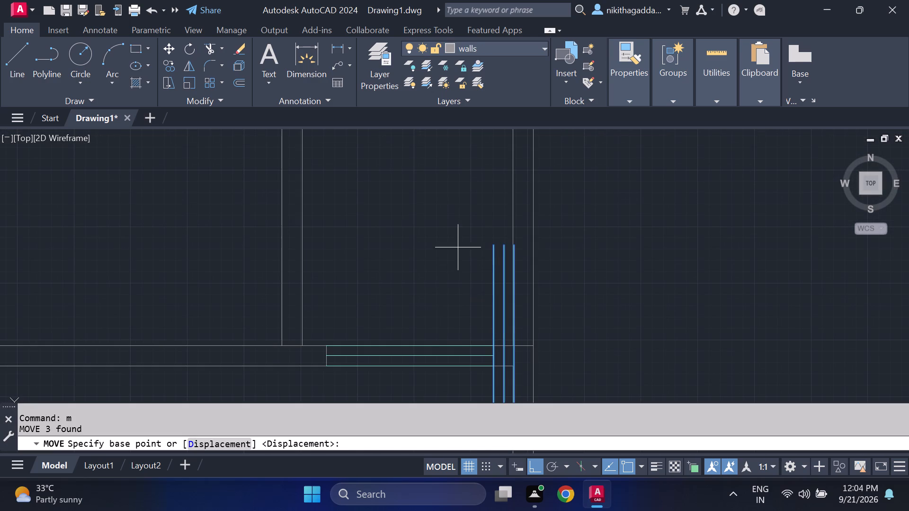
{"action": "left_click", "coordinate": [491, 243]}
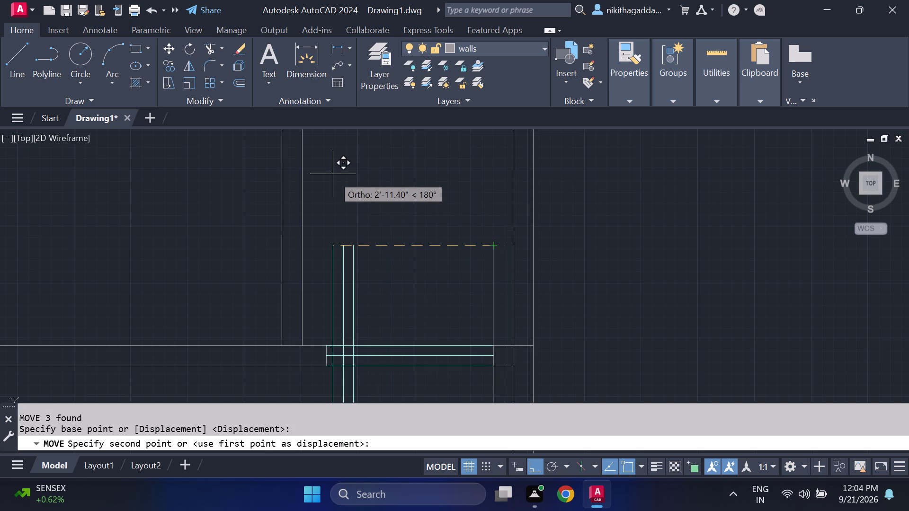
{"action": "key", "text": "F8"}
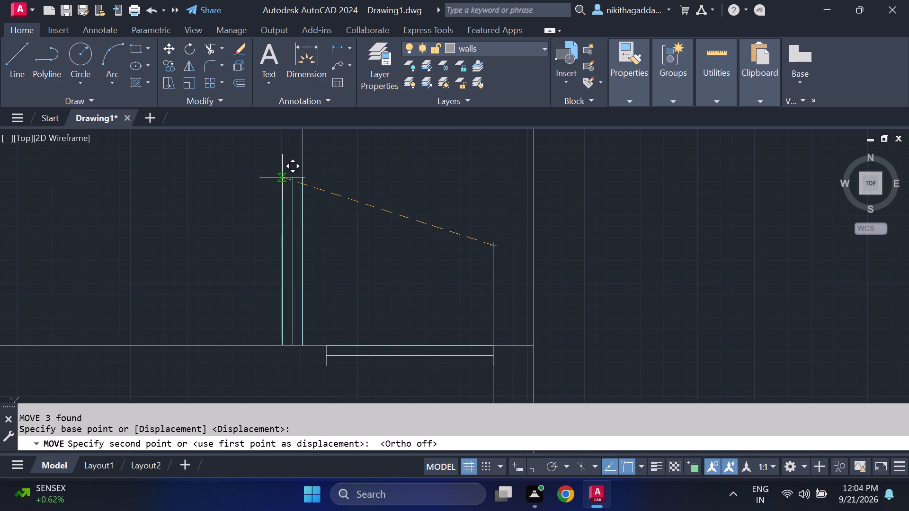
{"action": "left_click", "coordinate": [282, 177]}
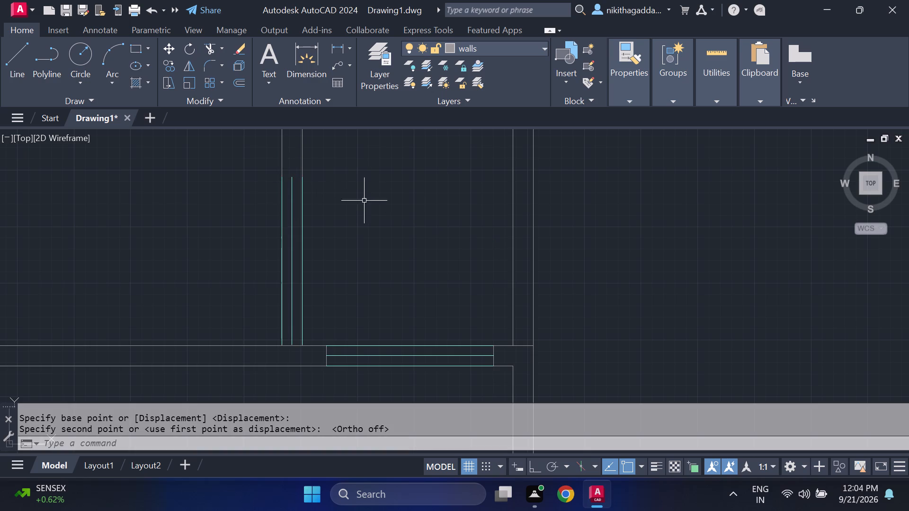
Move the partition window's three lines along the partition so their near ends meet the face of the cross wall.
{"action": "scroll", "coordinate": [305, 344], "scroll_direction": "up", "scroll_amount": 3}
{"action": "scroll", "coordinate": [255, 326], "scroll_direction": "up", "scroll_amount": 3}
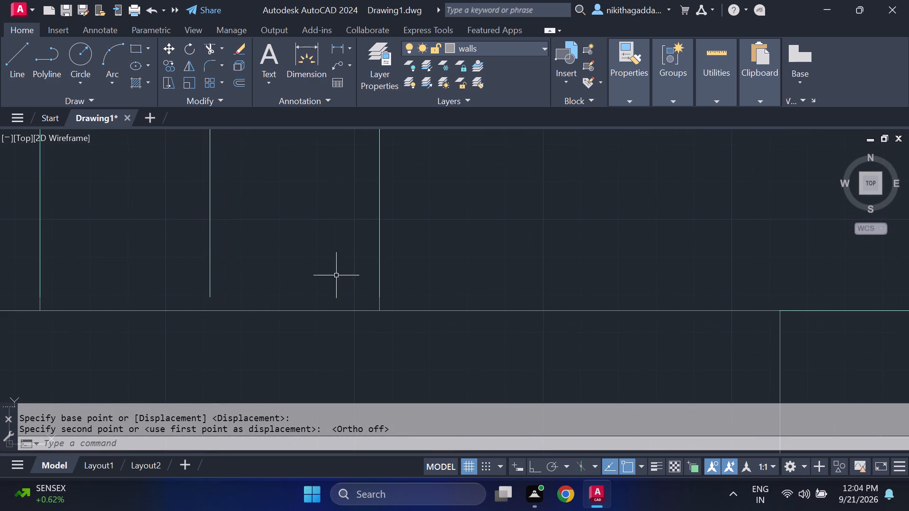
{"action": "left_click", "coordinate": [379, 254]}
{"action": "left_click_drag", "start_coordinate": [279, 234], "coordinate": [239, 244]}
{"action": "left_click", "coordinate": [160, 255]}
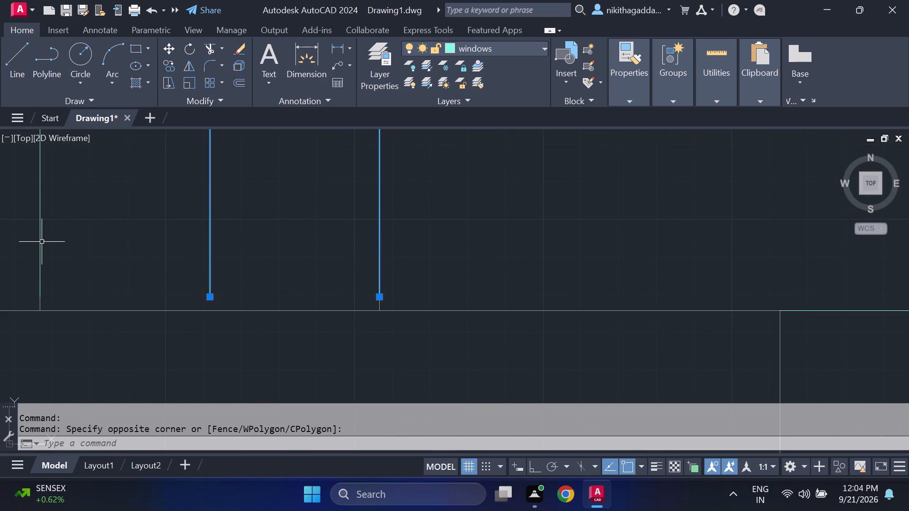
{"action": "left_click", "coordinate": [40, 239]}
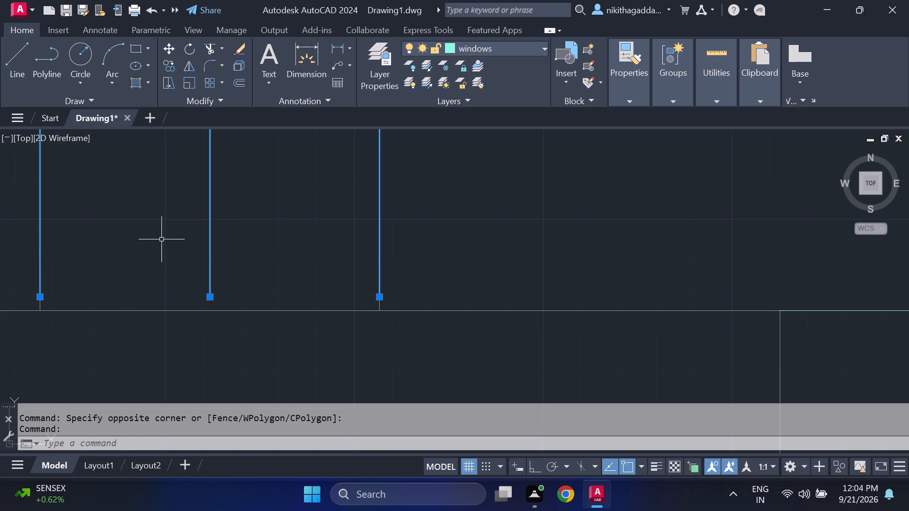
{"action": "key", "text": "m"}
{"action": "key", "text": "Return"}
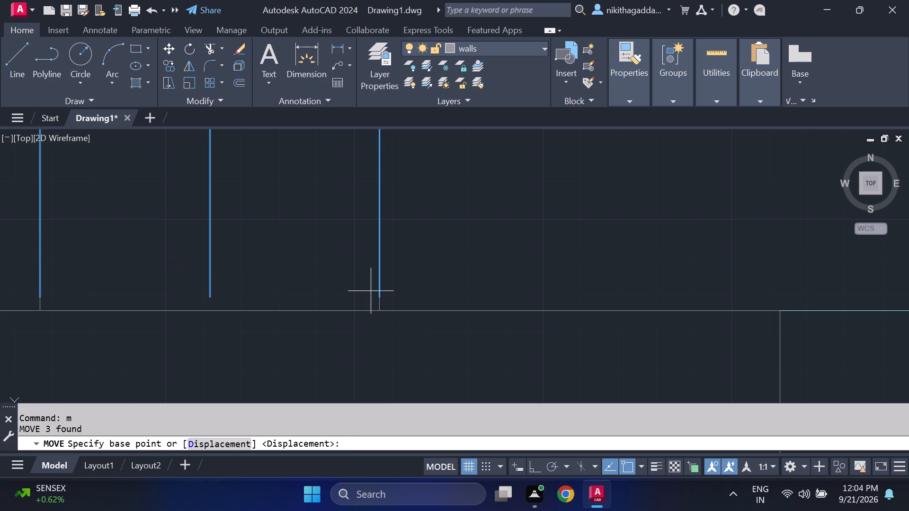
{"action": "left_click", "coordinate": [378, 292]}
{"action": "left_click", "coordinate": [379, 304]}
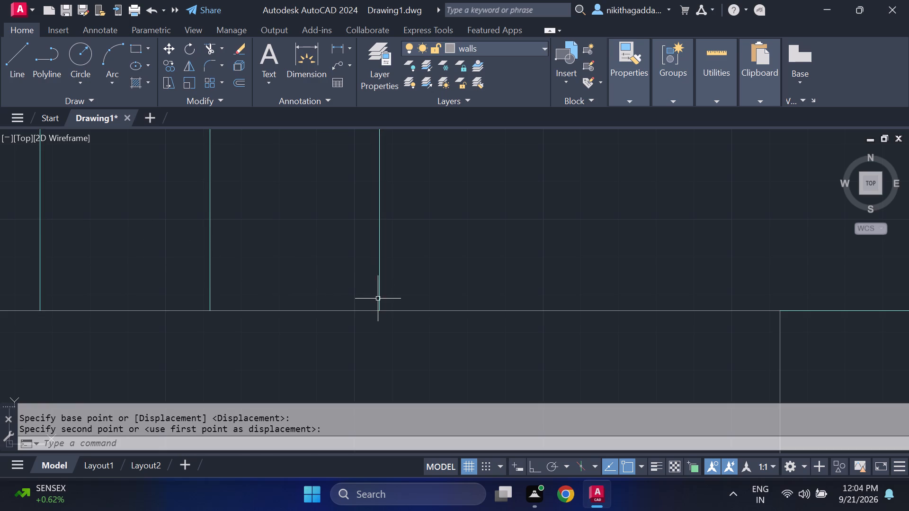
Draw a line across the partition's thickness to close the open end of the partition window.
{"action": "scroll", "coordinate": [444, 290], "scroll_direction": "down", "scroll_amount": 5}
{"action": "scroll", "coordinate": [470, 232], "scroll_direction": "down", "scroll_amount": 3}
{"action": "middle_click_drag", "start_coordinate": [470, 203], "coordinate": [469, 254]}
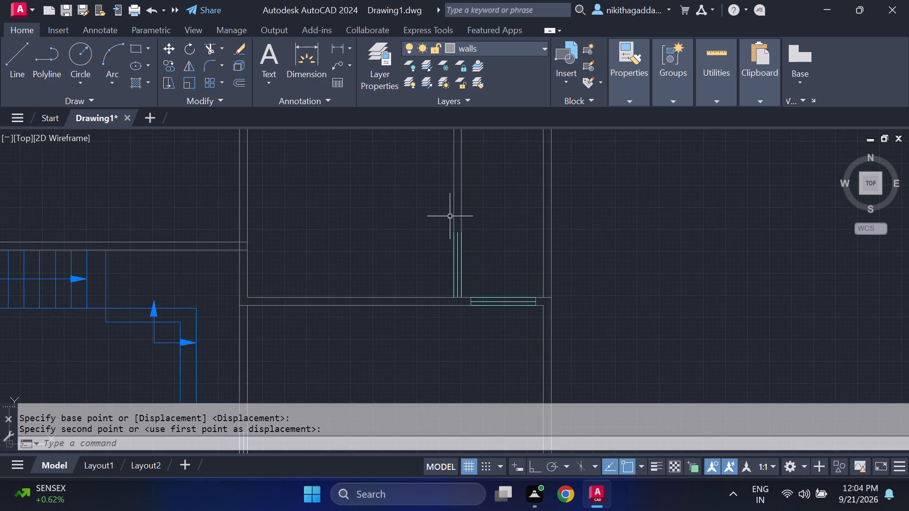
{"action": "scroll", "coordinate": [449, 214], "scroll_direction": "up", "scroll_amount": 3}
{"action": "scroll", "coordinate": [539, 320], "scroll_direction": "up", "scroll_amount": 1}
{"action": "middle_click_drag", "start_coordinate": [539, 320], "coordinate": [533, 317]}
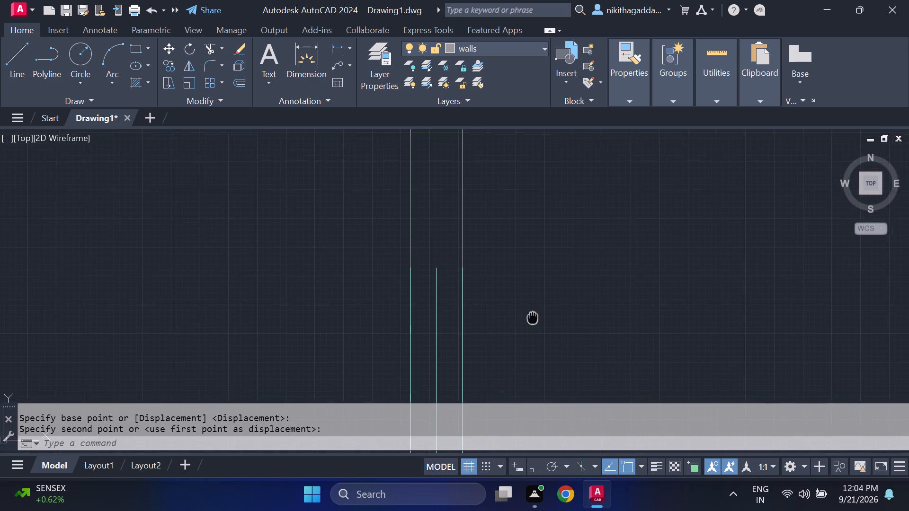
{"action": "middle_click_drag", "start_coordinate": [533, 317], "coordinate": [440, 287]}
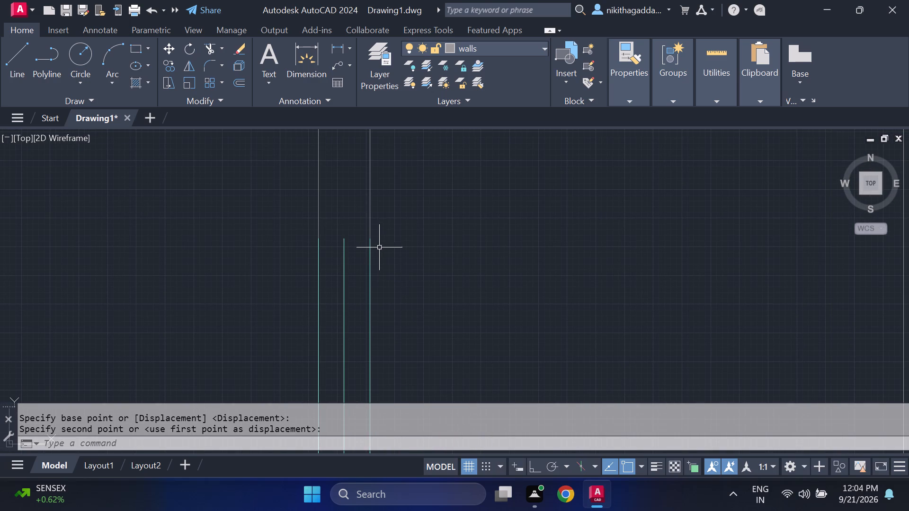
{"action": "key", "text": "l"}
{"action": "key", "text": "Return"}
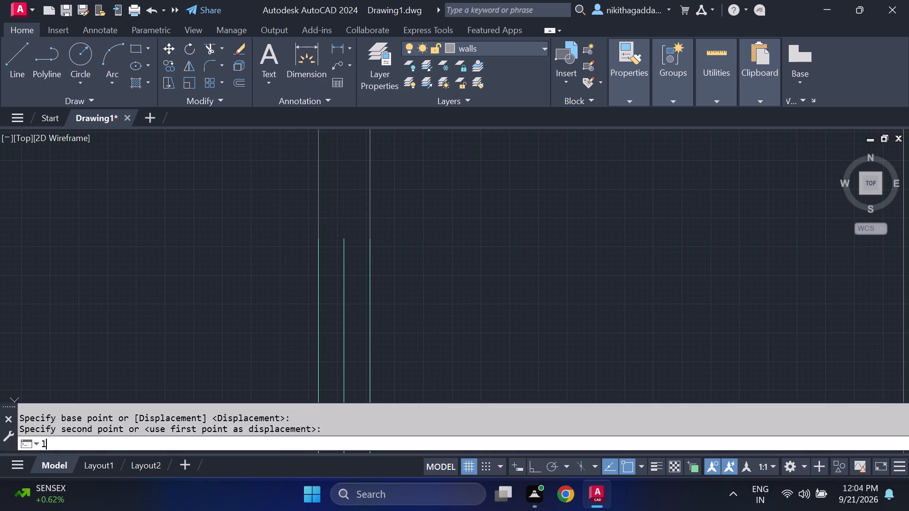
{"action": "left_click", "coordinate": [316, 237]}
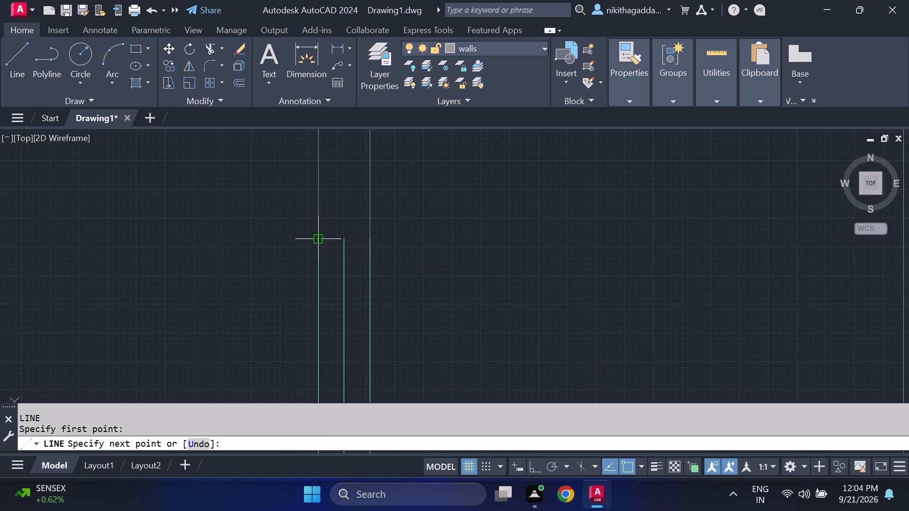
{"action": "left_click", "coordinate": [371, 238]}
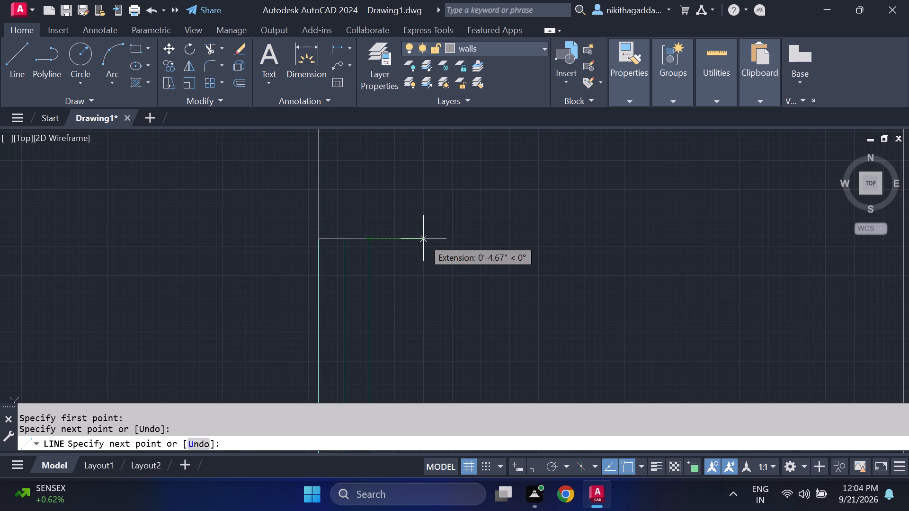
{"action": "key", "text": "Escape"}
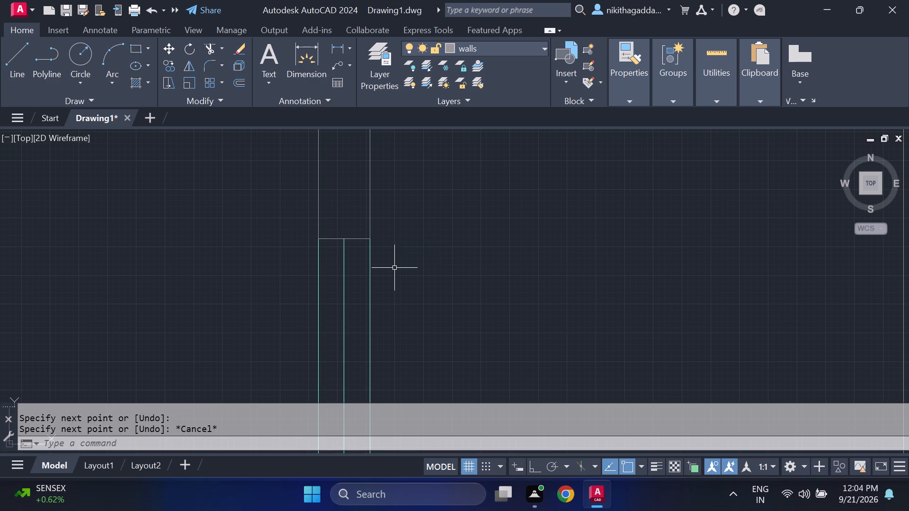
Draw a short line across the narrow room's far wall near the outer side wall, aligned with the outer end of the opposite window.
{"action": "scroll", "coordinate": [394, 269], "scroll_direction": "down", "scroll_amount": 4}
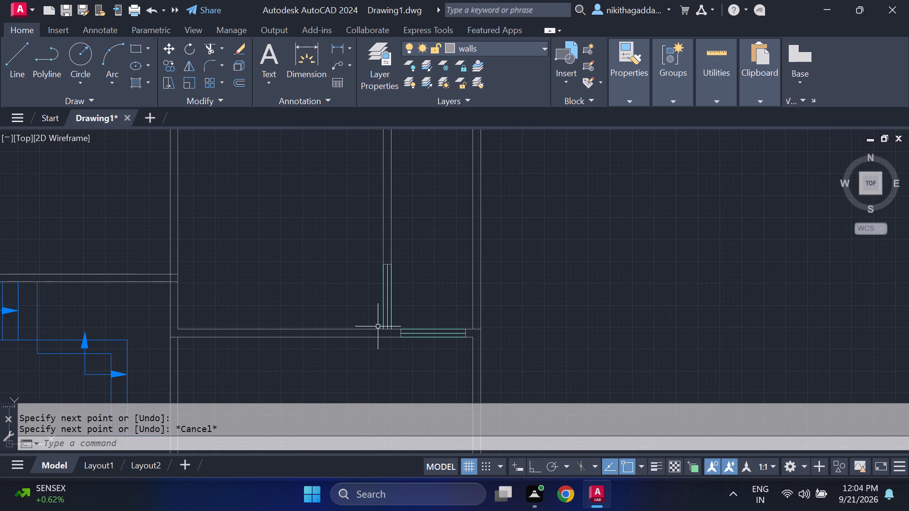
{"action": "scroll", "coordinate": [377, 327], "scroll_direction": "up", "scroll_amount": 5}
{"action": "scroll", "coordinate": [521, 331], "scroll_direction": "down", "scroll_amount": 5}
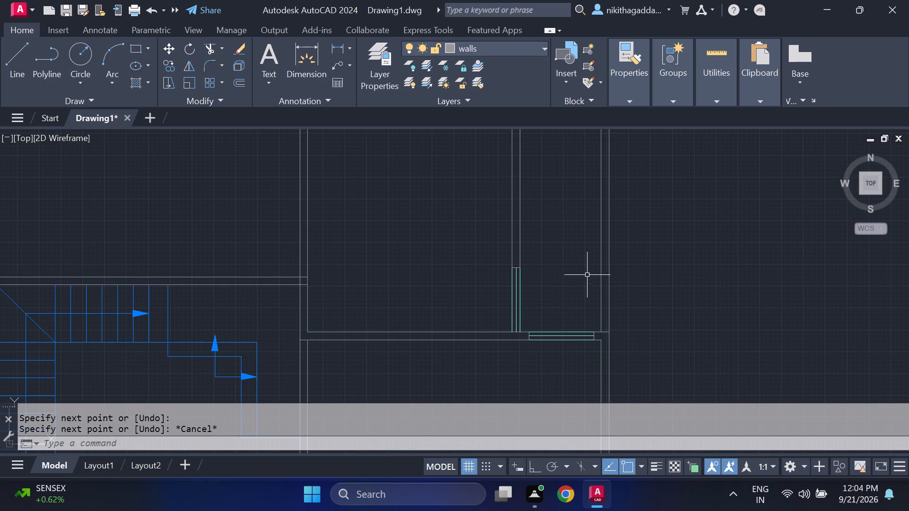
{"action": "middle_click_drag", "start_coordinate": [555, 271], "coordinate": [503, 352]}
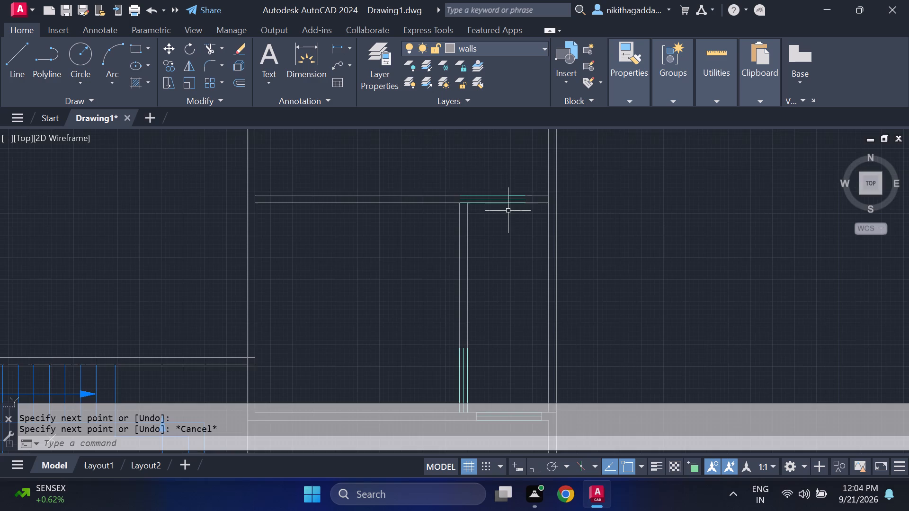
{"action": "middle_click_drag", "start_coordinate": [508, 215], "coordinate": [492, 266]}
{"action": "scroll", "coordinate": [509, 249], "scroll_direction": "up", "scroll_amount": 2}
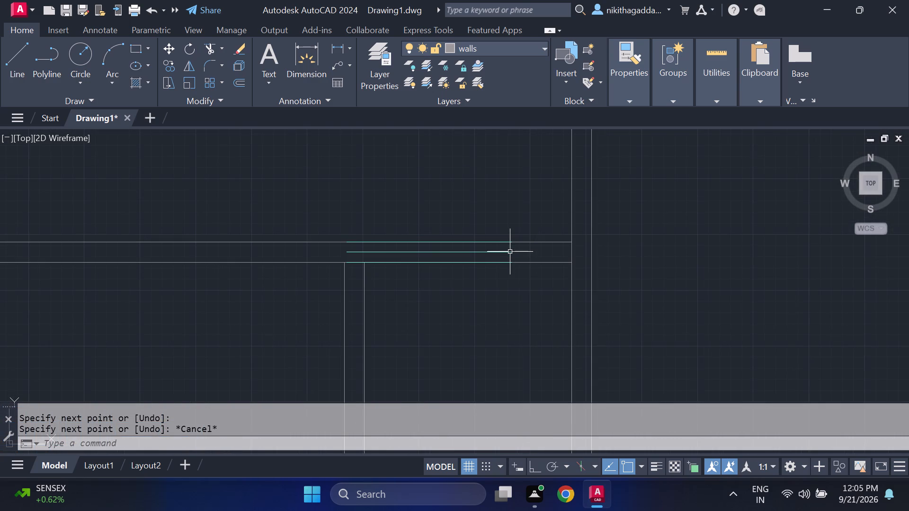
{"action": "scroll", "coordinate": [509, 252], "scroll_direction": "up", "scroll_amount": 1}
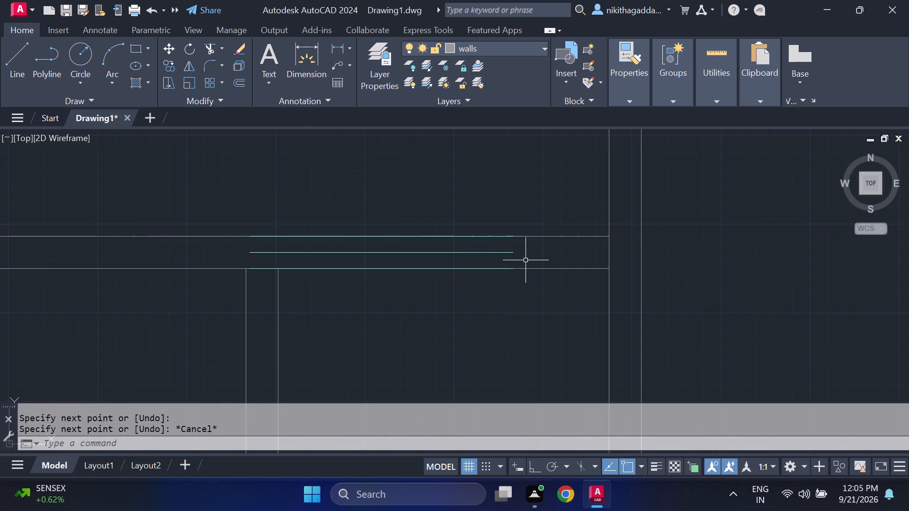
{"action": "key", "text": "l"}
{"action": "key", "text": "Return"}
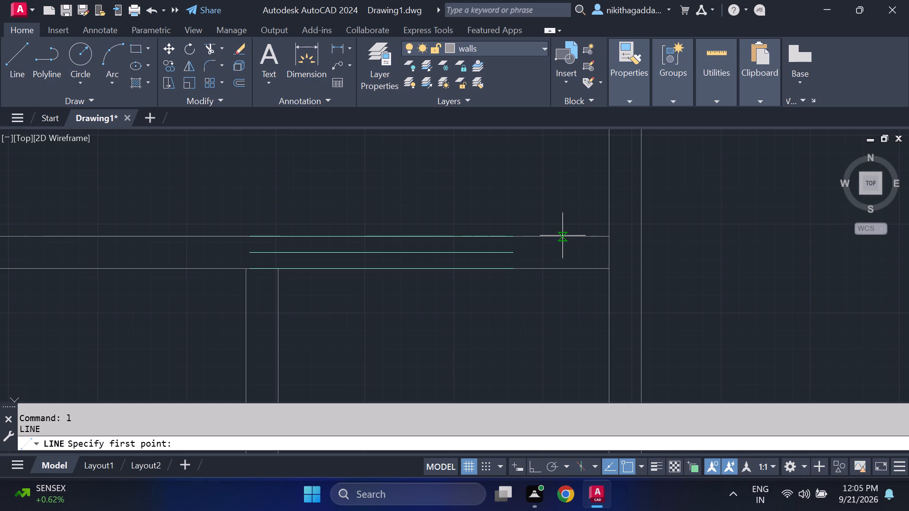
{"action": "scroll", "coordinate": [563, 238], "scroll_direction": "down", "scroll_amount": 2}
{"action": "scroll", "coordinate": [576, 304], "scroll_direction": "down", "scroll_amount": 3}
{"action": "middle_click_drag", "start_coordinate": [574, 307], "coordinate": [566, 296]}
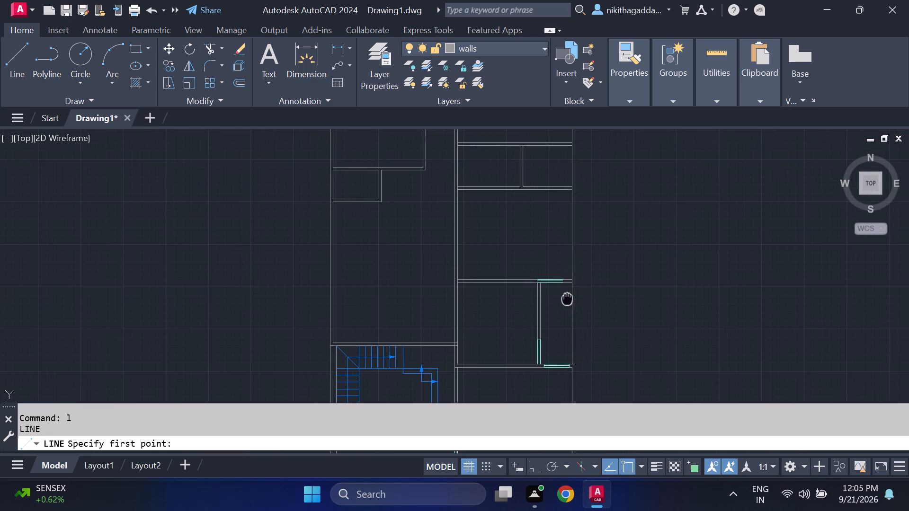
{"action": "middle_click_drag", "start_coordinate": [566, 296], "coordinate": [555, 278]}
{"action": "scroll", "coordinate": [565, 320], "scroll_direction": "up", "scroll_amount": 2}
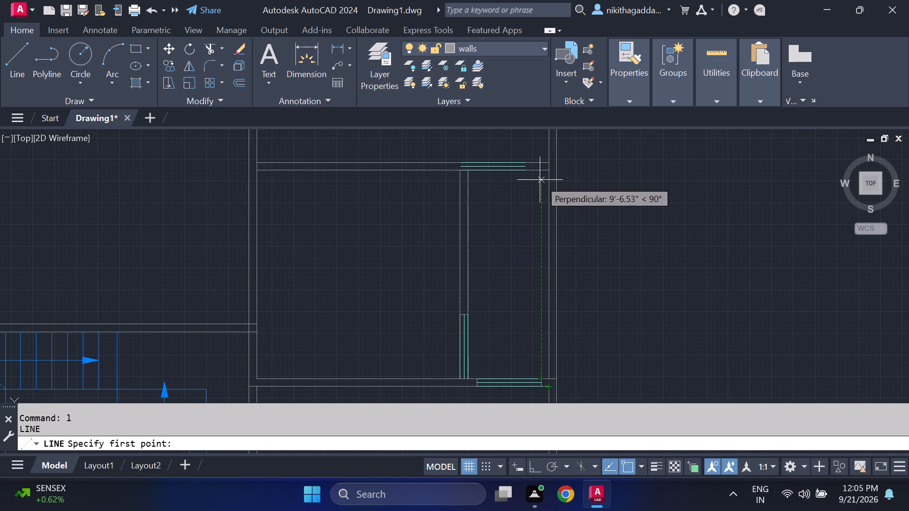
{"action": "scroll", "coordinate": [542, 173], "scroll_direction": "up", "scroll_amount": 2}
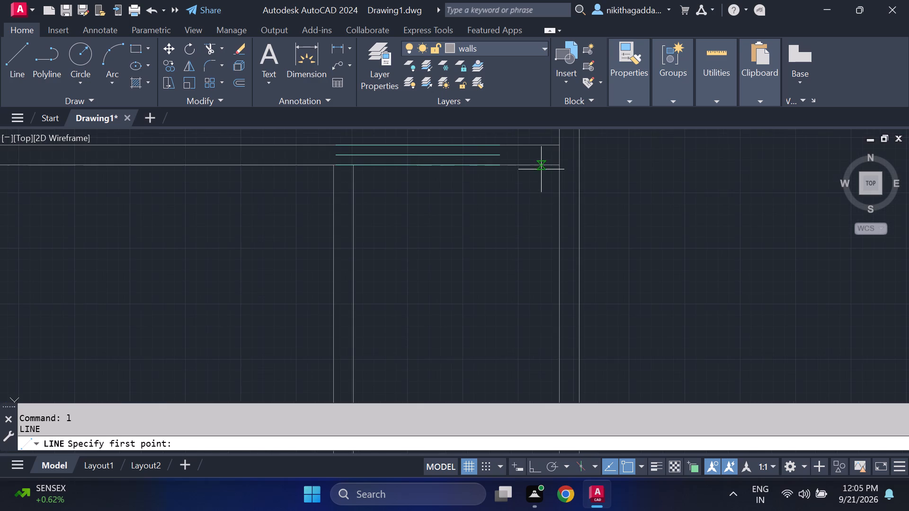
{"action": "left_click", "coordinate": [541, 169]}
{"action": "left_click", "coordinate": [541, 149]}
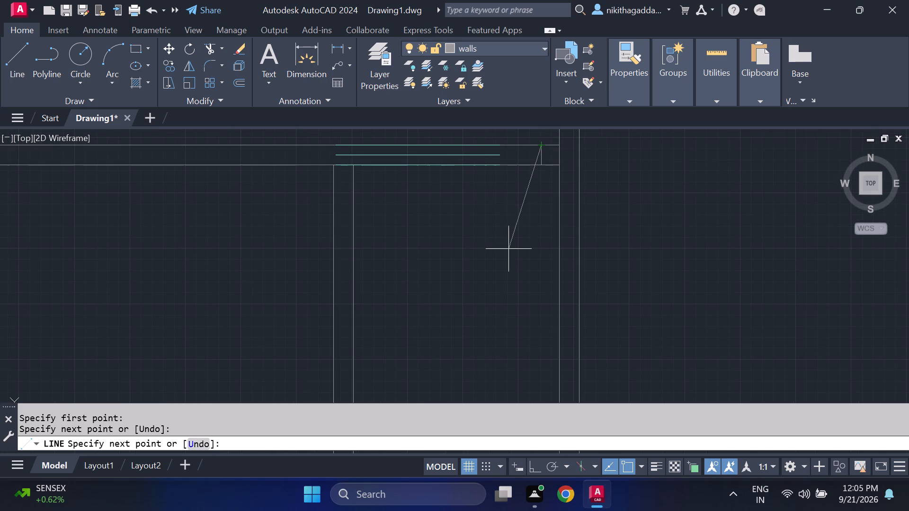
{"action": "key", "text": "Escape"}
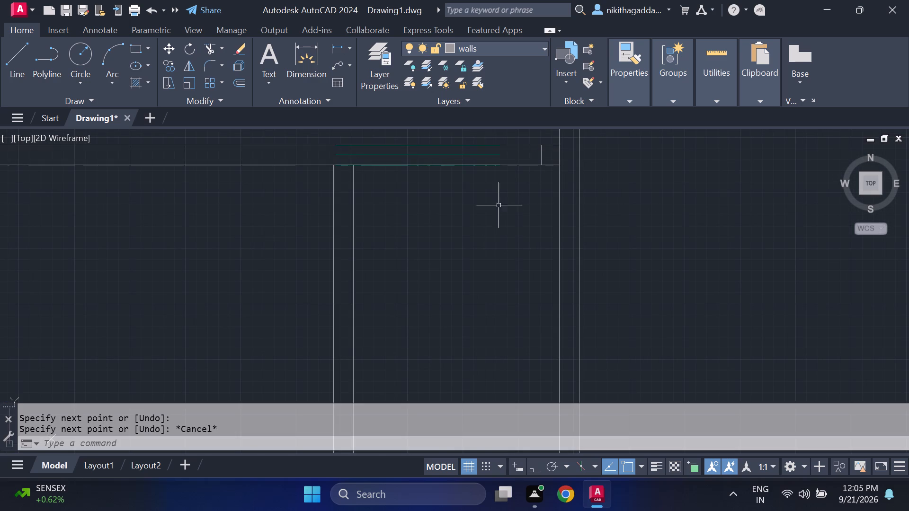
Move the far wall's three window lines along the wall so their outer ends meet the short closing line.
{"action": "scroll", "coordinate": [460, 131], "scroll_direction": "up", "scroll_amount": 3}
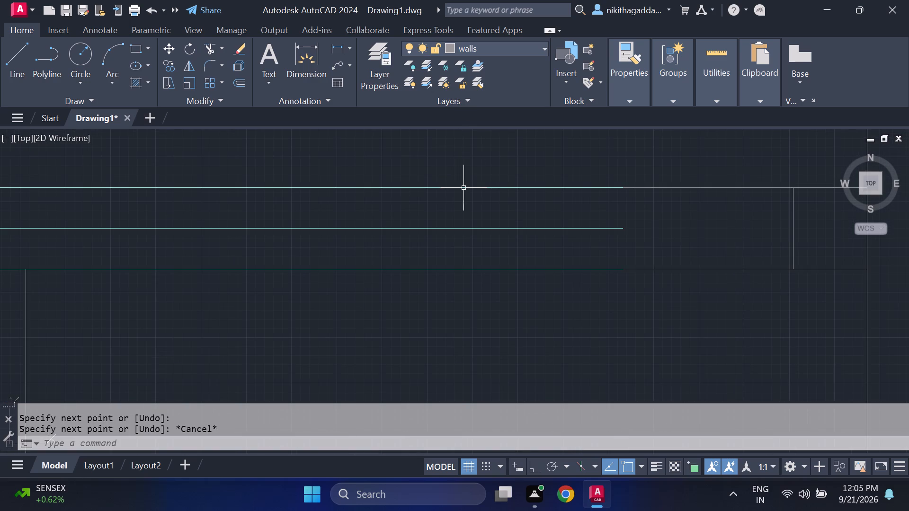
{"action": "left_click", "coordinate": [463, 188]}
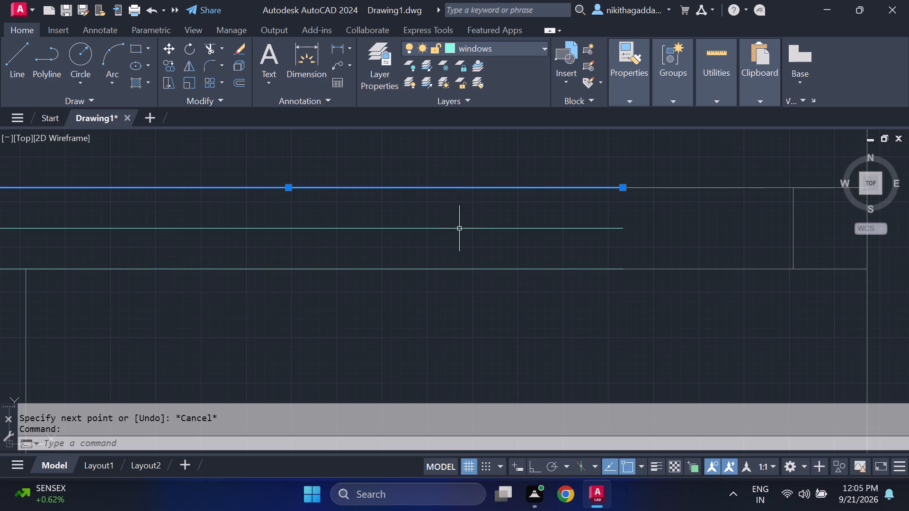
{"action": "left_click", "coordinate": [459, 228]}
{"action": "left_click", "coordinate": [449, 270]}
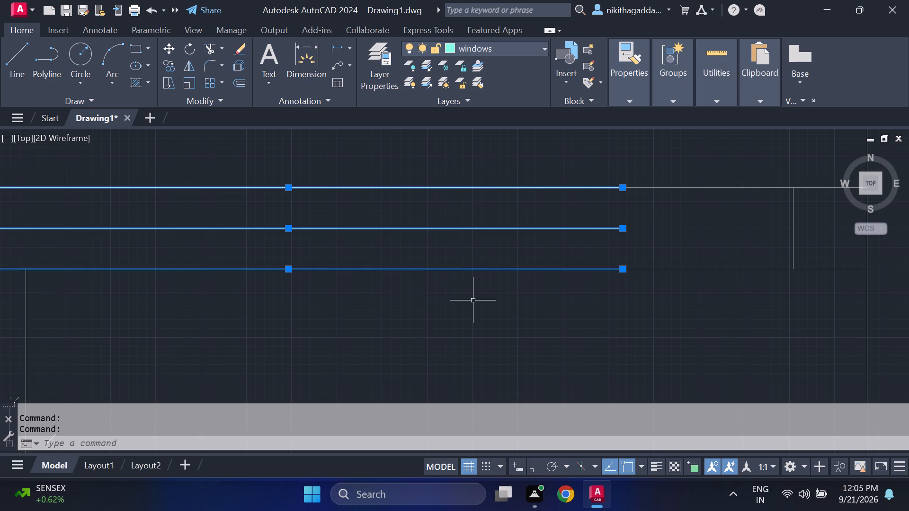
{"action": "key", "text": "m"}
{"action": "key", "text": "Return"}
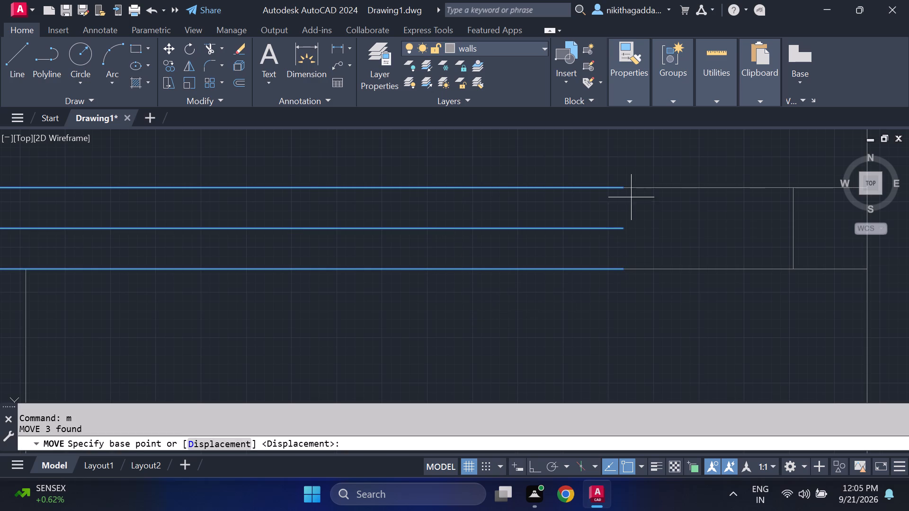
{"action": "left_click", "coordinate": [627, 187]}
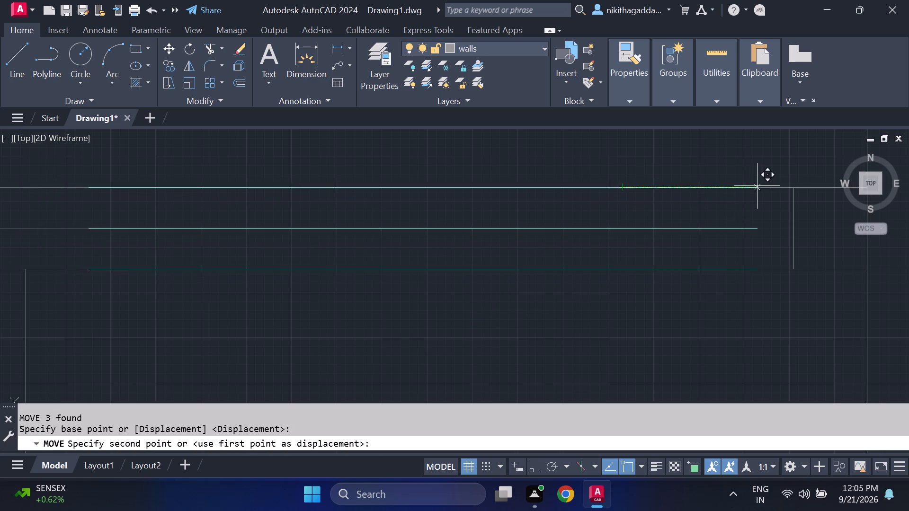
{"action": "left_click", "coordinate": [793, 187]}
Draw a line across the far wall's thickness to close the window's end nearest the partition.
{"action": "scroll", "coordinate": [419, 281], "scroll_direction": "down", "scroll_amount": 4}
{"action": "middle_click_drag", "start_coordinate": [395, 328], "coordinate": [394, 325]}
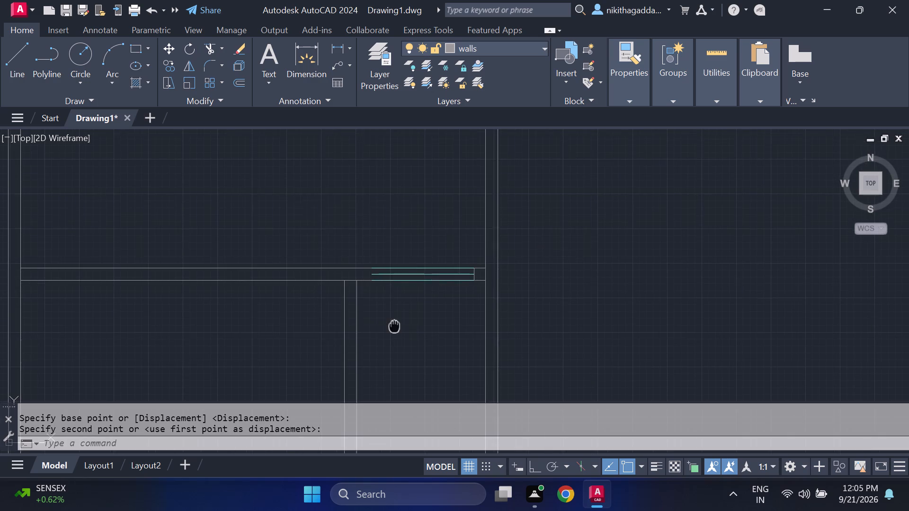
{"action": "middle_click_drag", "start_coordinate": [394, 325], "coordinate": [399, 277]}
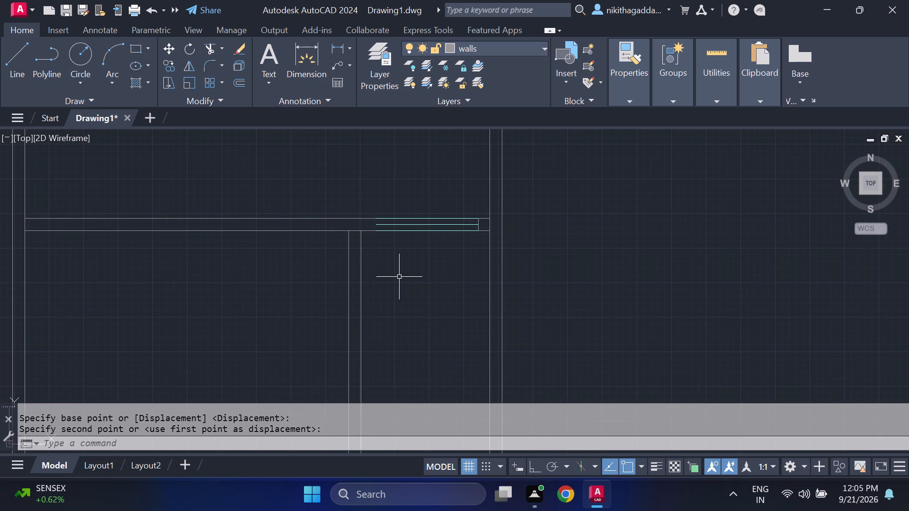
{"action": "key", "text": "l"}
{"action": "key", "text": "Return"}
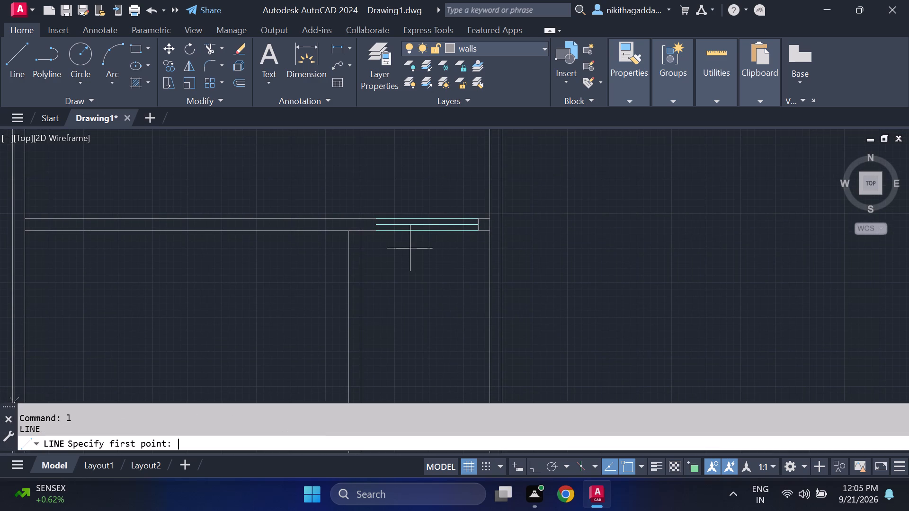
{"action": "scroll", "coordinate": [382, 232], "scroll_direction": "up", "scroll_amount": 2}
{"action": "left_click", "coordinate": [366, 199]}
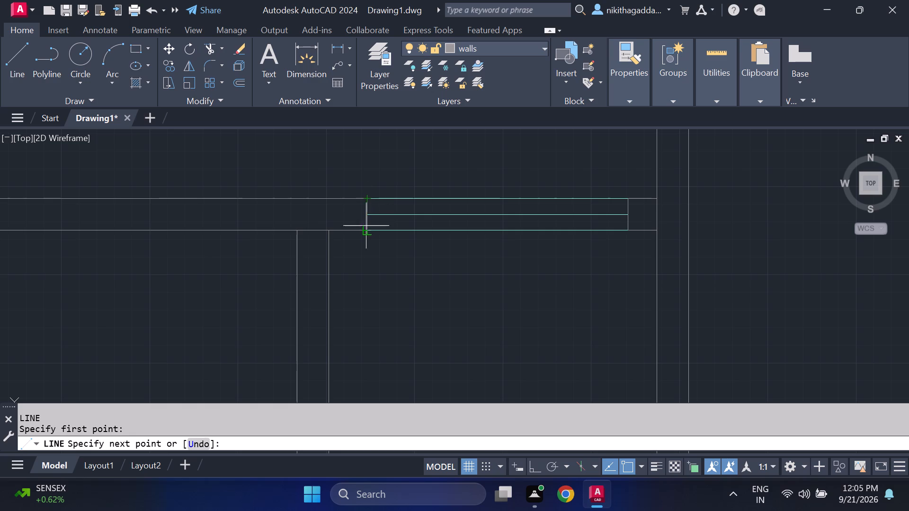
{"action": "left_click", "coordinate": [366, 228]}
{"action": "key", "text": "Escape"}
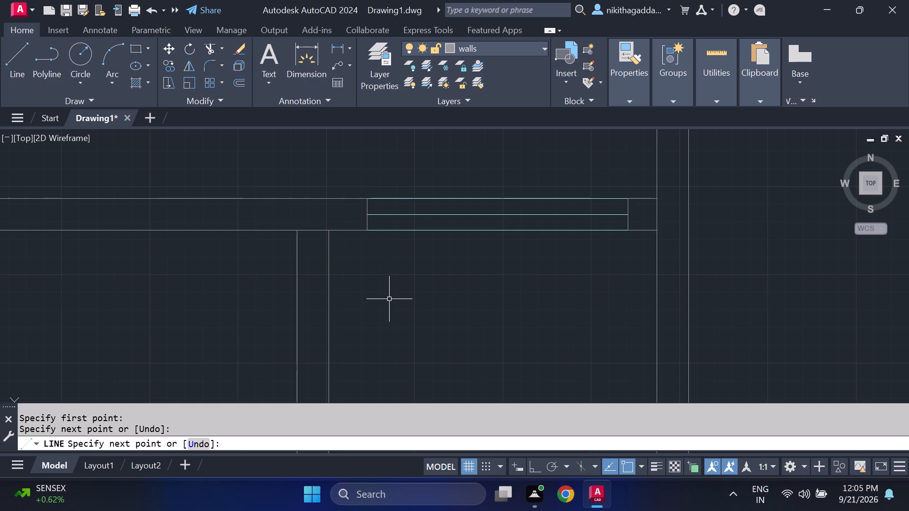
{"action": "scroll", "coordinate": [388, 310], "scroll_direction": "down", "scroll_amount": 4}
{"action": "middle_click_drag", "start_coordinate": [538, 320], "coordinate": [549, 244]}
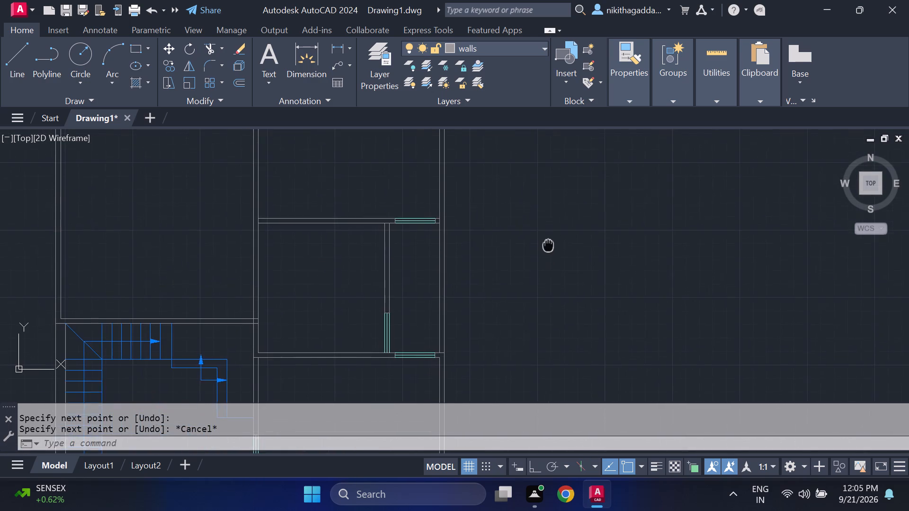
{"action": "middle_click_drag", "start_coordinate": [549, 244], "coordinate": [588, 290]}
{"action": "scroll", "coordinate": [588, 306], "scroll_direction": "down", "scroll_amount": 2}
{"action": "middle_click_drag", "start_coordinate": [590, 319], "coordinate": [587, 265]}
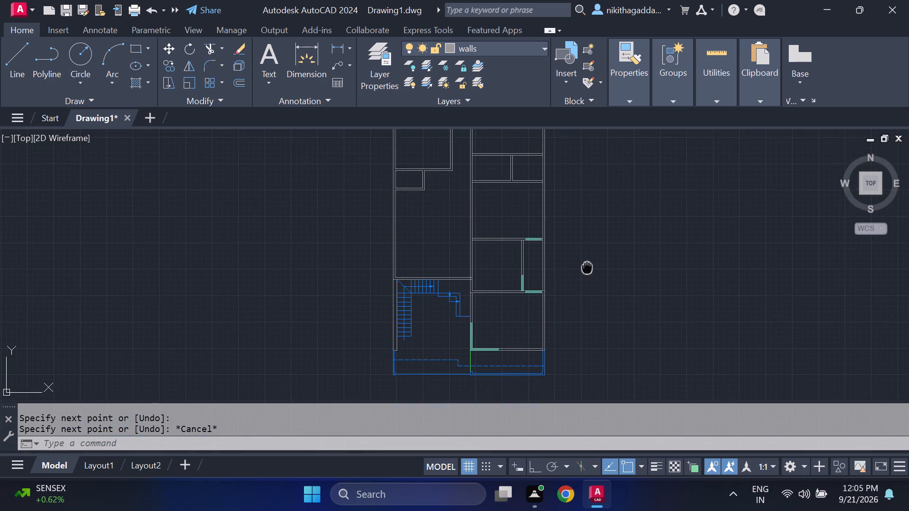
Draw connected lines across the smaller upper room's lower wall from the partition corner, along its outer face, and back across about halfway along.
{"action": "middle_click_drag", "start_coordinate": [587, 265], "coordinate": [588, 286]}
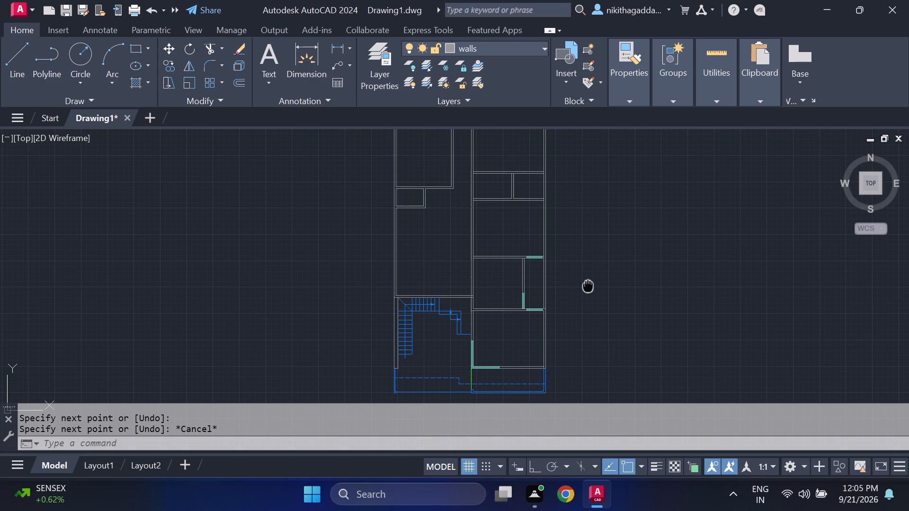
{"action": "middle_click_drag", "start_coordinate": [588, 286], "coordinate": [588, 286]}
{"action": "scroll", "coordinate": [544, 317], "scroll_direction": "up", "scroll_amount": 2}
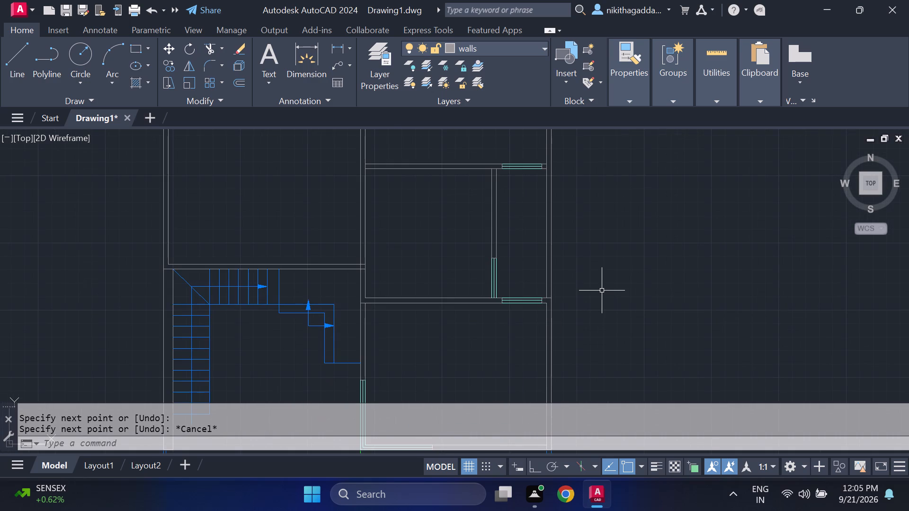
{"action": "middle_click_drag", "start_coordinate": [602, 290], "coordinate": [613, 332]}
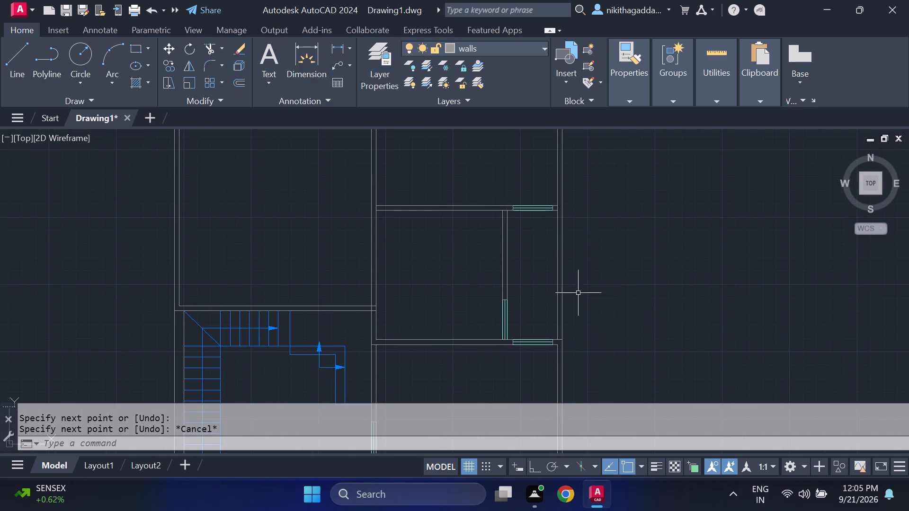
{"action": "middle_click_drag", "start_coordinate": [546, 260], "coordinate": [569, 373]}
{"action": "middle_click_drag", "start_coordinate": [521, 254], "coordinate": [519, 327]}
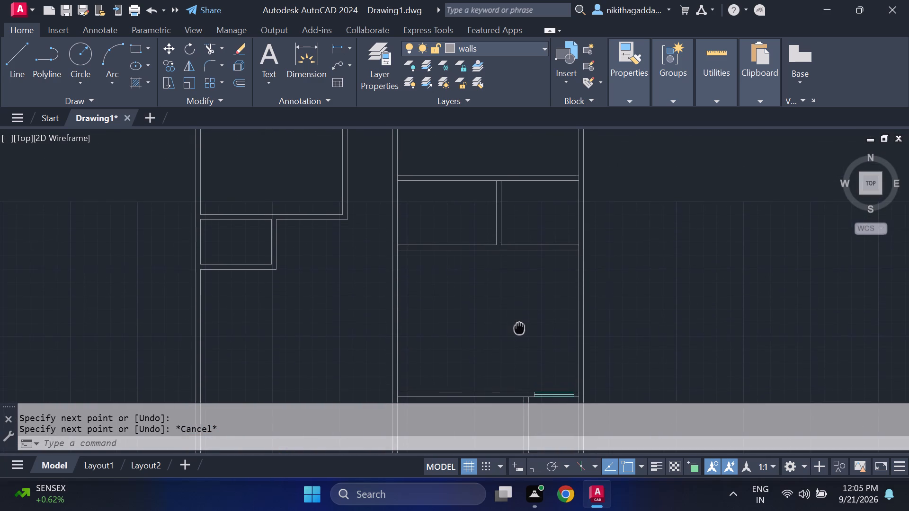
{"action": "middle_click_drag", "start_coordinate": [519, 327], "coordinate": [517, 350]}
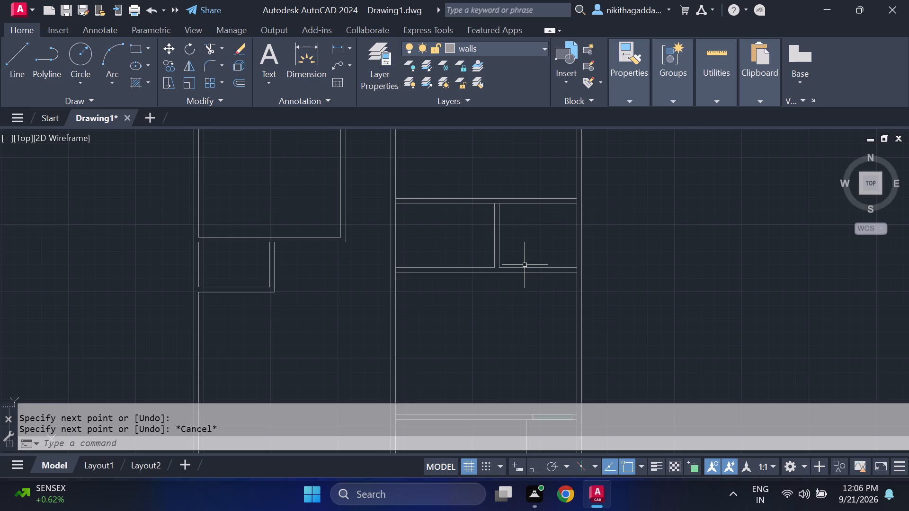
{"action": "scroll", "coordinate": [525, 272], "scroll_direction": "up", "scroll_amount": 1}
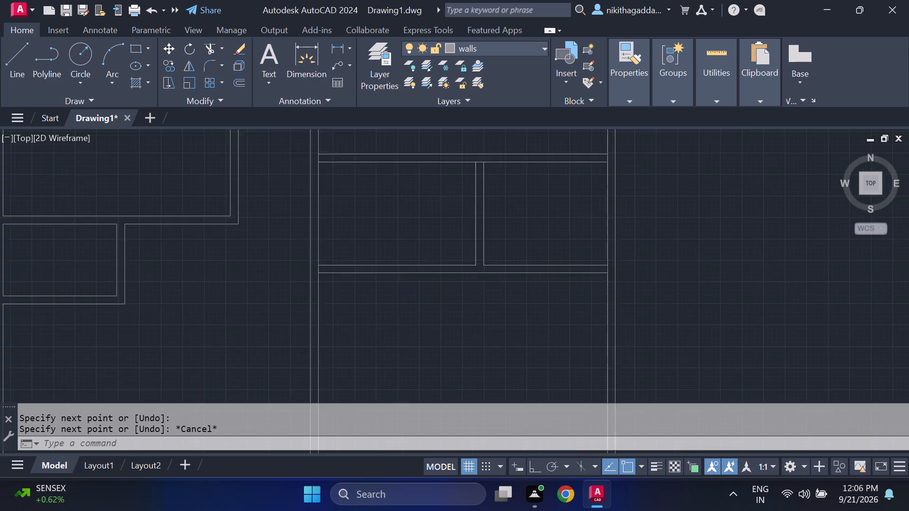
{"action": "scroll", "coordinate": [525, 272], "scroll_direction": "up", "scroll_amount": 2}
{"action": "key", "text": "l"}
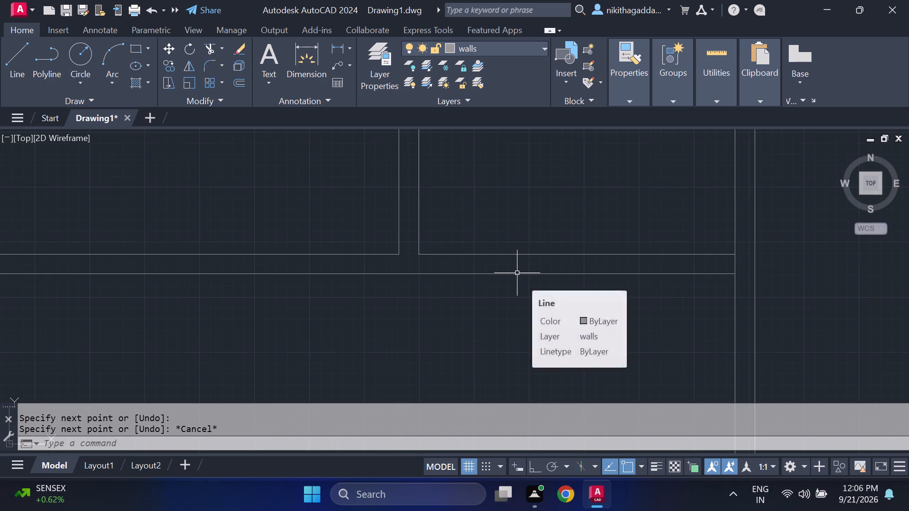
{"action": "key", "text": "Return"}
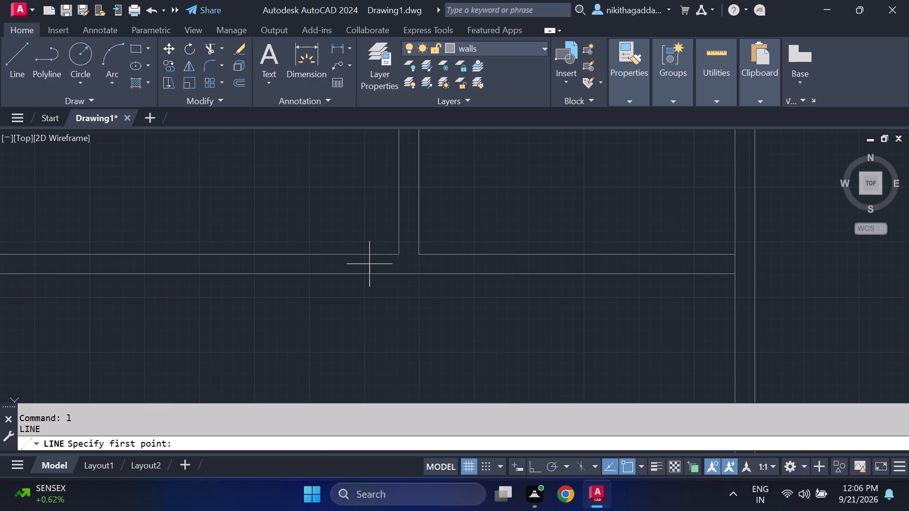
{"action": "scroll", "coordinate": [423, 256], "scroll_direction": "down", "scroll_amount": 4}
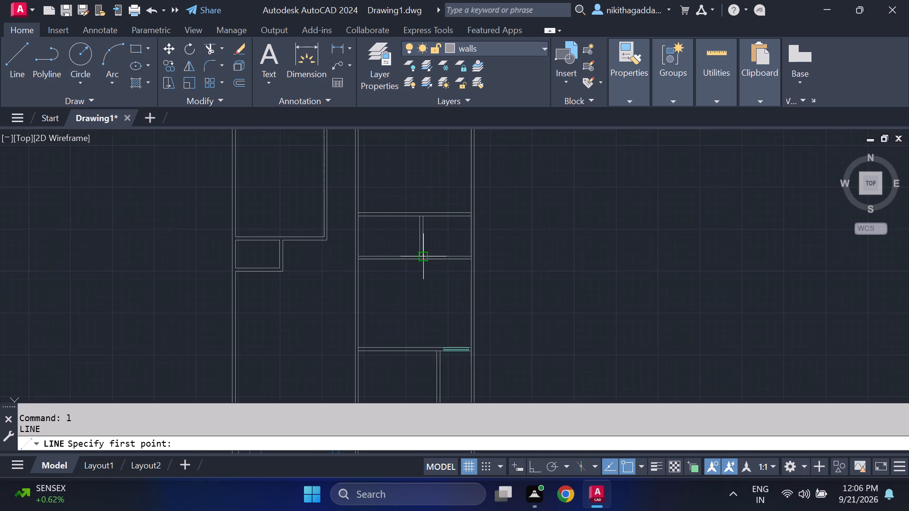
{"action": "scroll", "coordinate": [423, 256], "scroll_direction": "up", "scroll_amount": 3}
{"action": "left_click", "coordinate": [421, 256]}
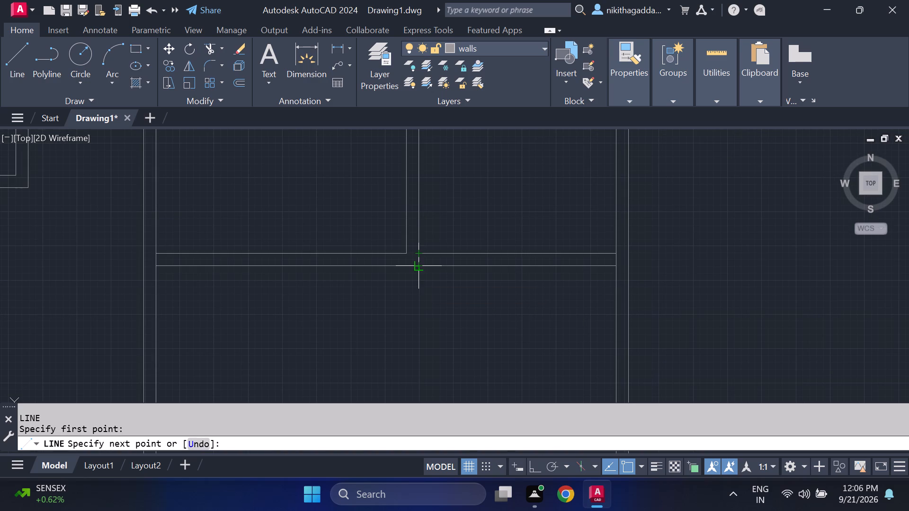
{"action": "left_click", "coordinate": [418, 265]}
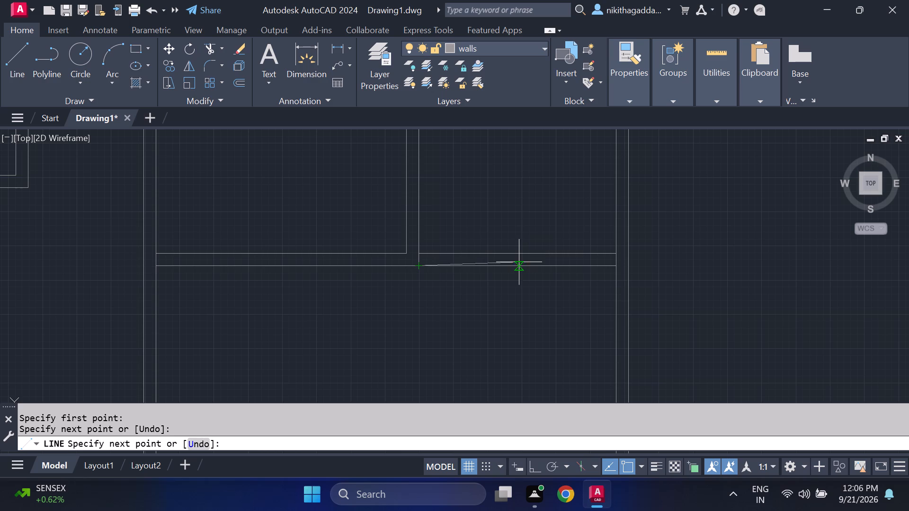
{"action": "left_click", "coordinate": [518, 265]}
{"action": "left_click", "coordinate": [518, 252]}
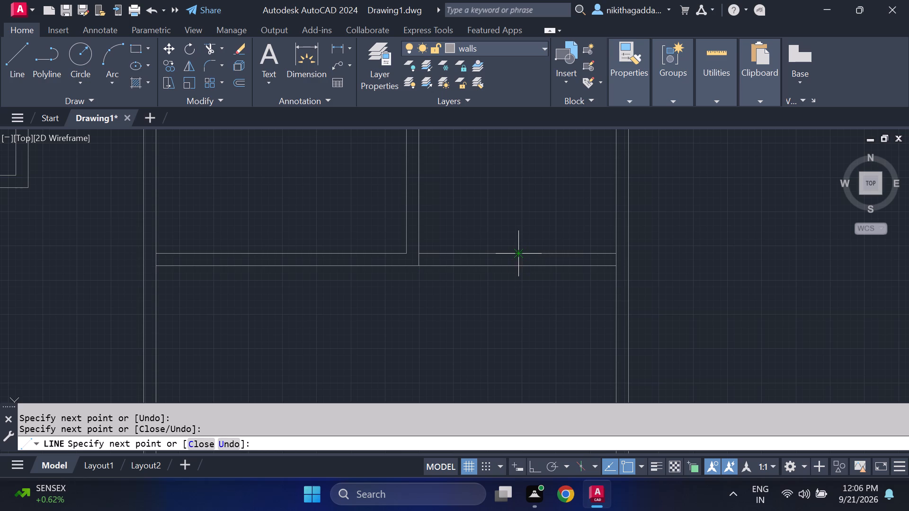
{"action": "key", "text": "Escape"}
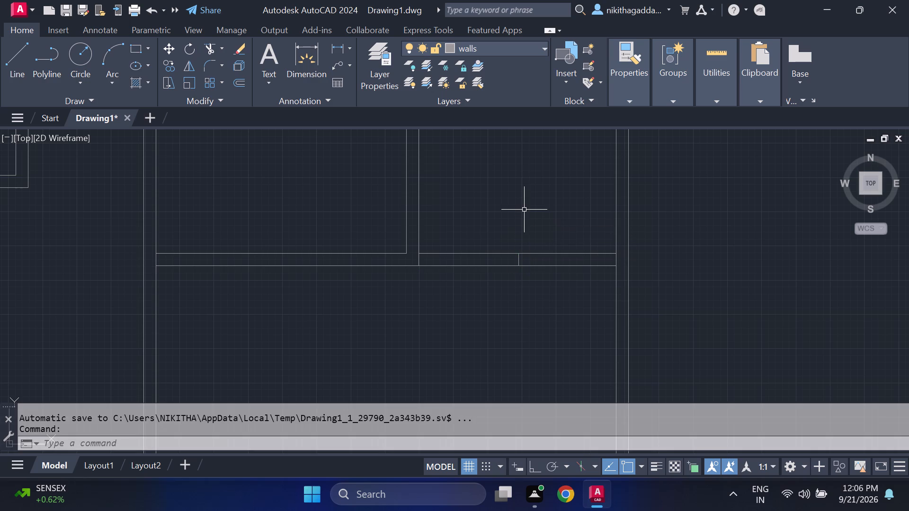
Draw a line along the middle of the wall's thickness from the partition-end line to the halfway divider.
{"action": "key", "text": "l"}
{"action": "key", "text": "Return"}
{"action": "scroll", "coordinate": [482, 316], "scroll_direction": "up", "scroll_amount": 1}
{"action": "left_click", "coordinate": [382, 225]}
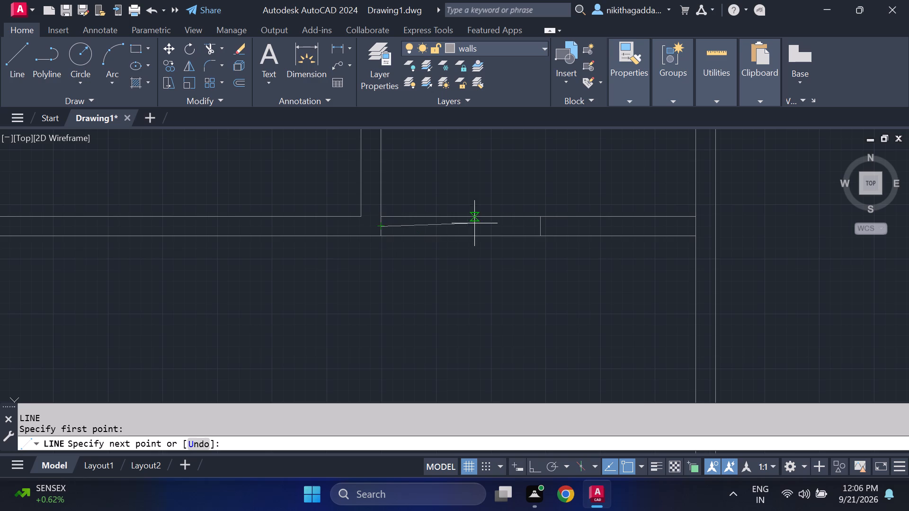
{"action": "left_click", "coordinate": [539, 229]}
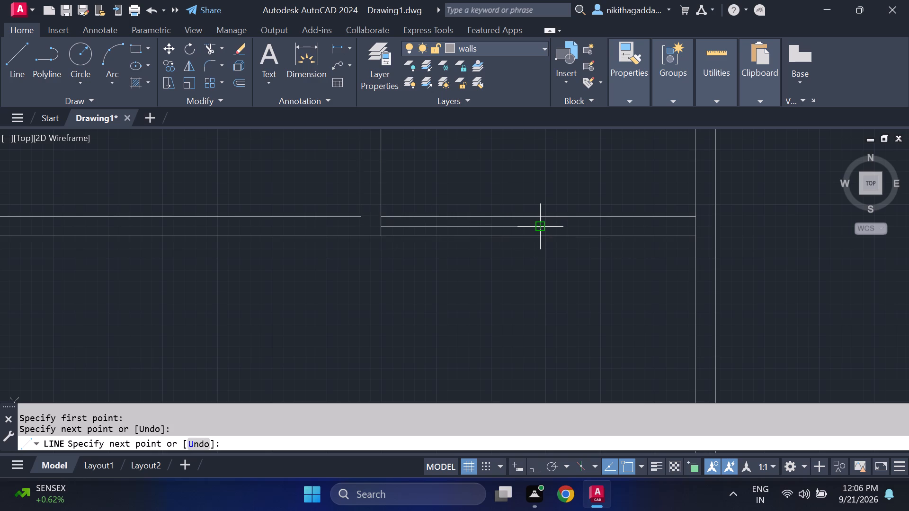
{"action": "key", "text": "Escape"}
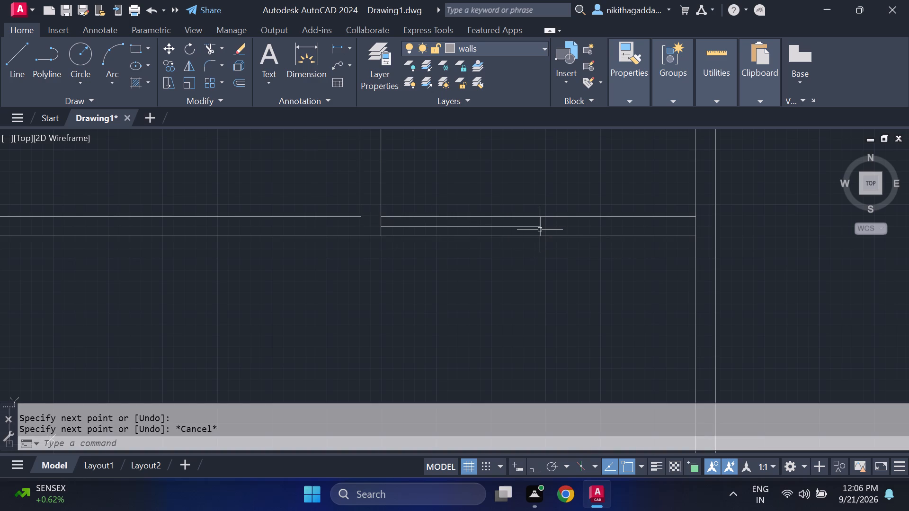
Draw a parallel line from the divider to the outer side wall, slightly below the first panel line.
{"action": "key", "text": "space"}
{"action": "scroll", "coordinate": [554, 219], "scroll_direction": "up", "scroll_amount": 4}
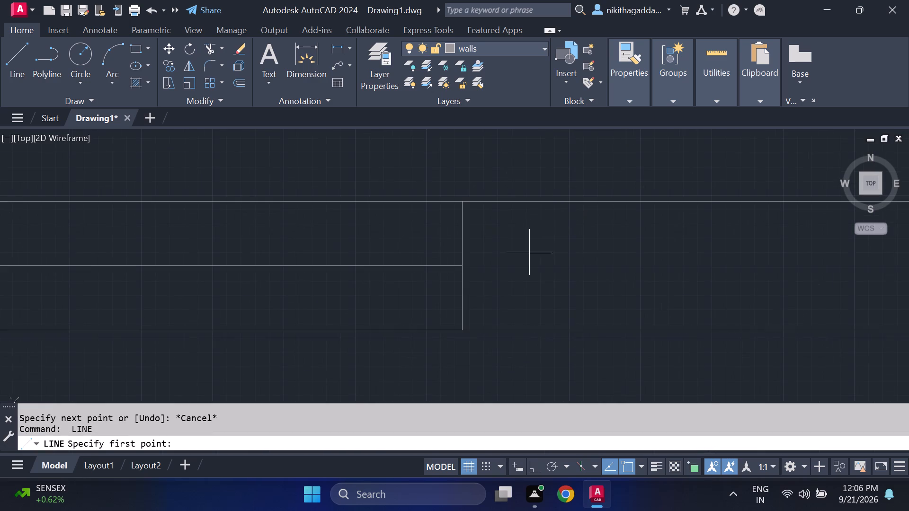
{"action": "left_click", "coordinate": [464, 287]}
{"action": "scroll", "coordinate": [777, 283], "scroll_direction": "down", "scroll_amount": 3}
{"action": "middle_click_drag", "start_coordinate": [777, 283], "coordinate": [774, 282]}
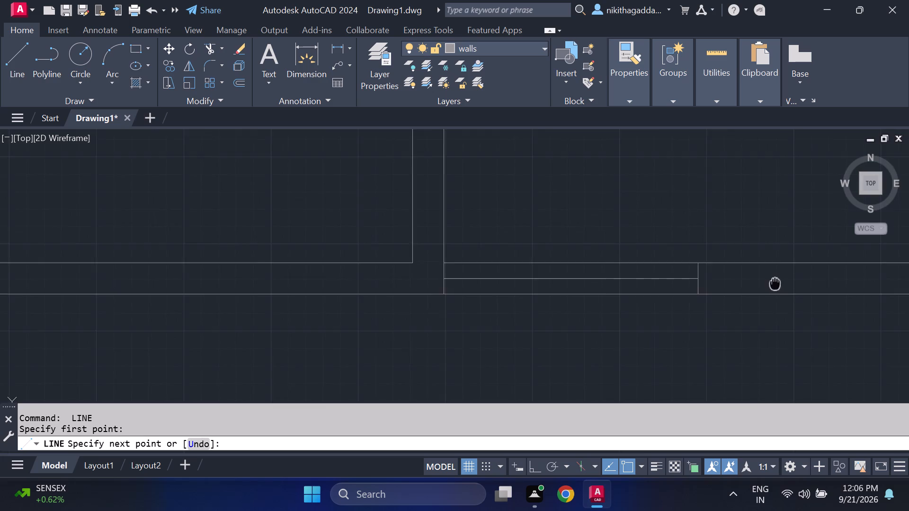
{"action": "middle_click_drag", "start_coordinate": [774, 282], "coordinate": [458, 279]}
{"action": "left_click", "coordinate": [630, 281]}
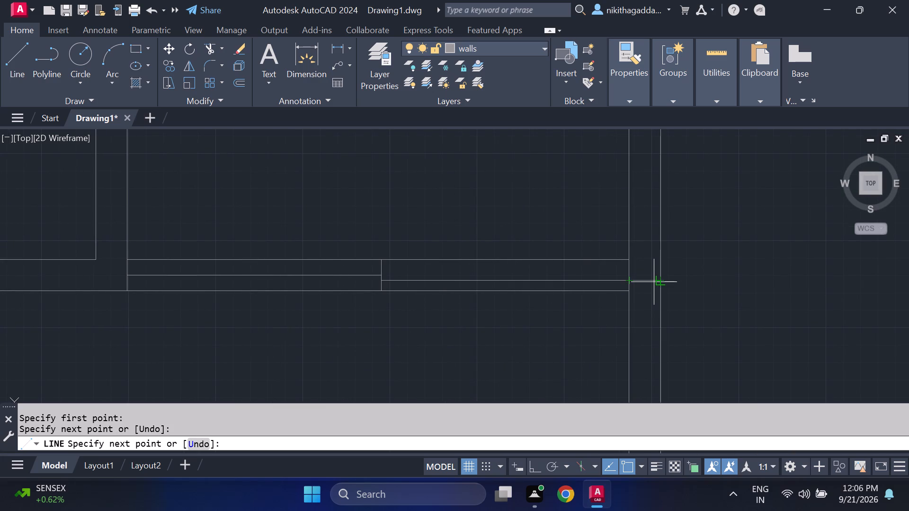
{"action": "key", "text": "Escape"}
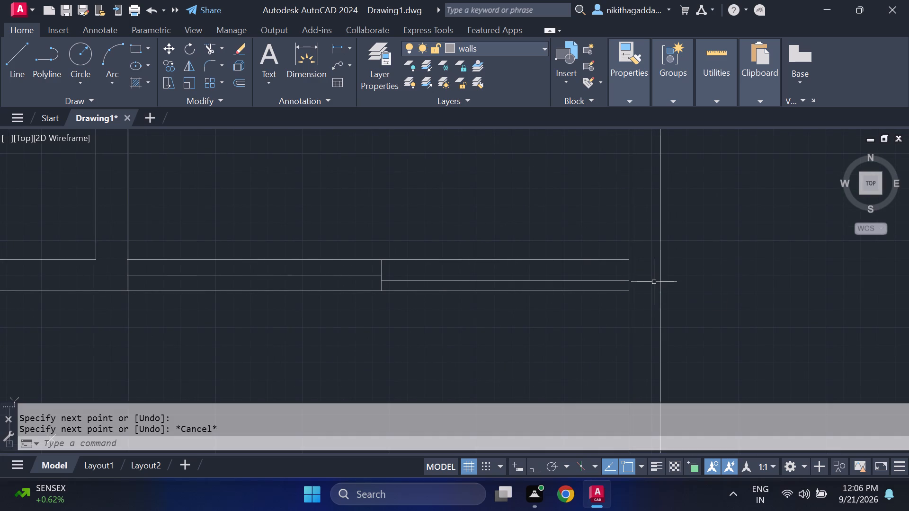
Move the panel line beside the partition slightly toward the wall's room-side face, offsetting it from the other panel line.
{"action": "scroll", "coordinate": [343, 235], "scroll_direction": "down", "scroll_amount": 4}
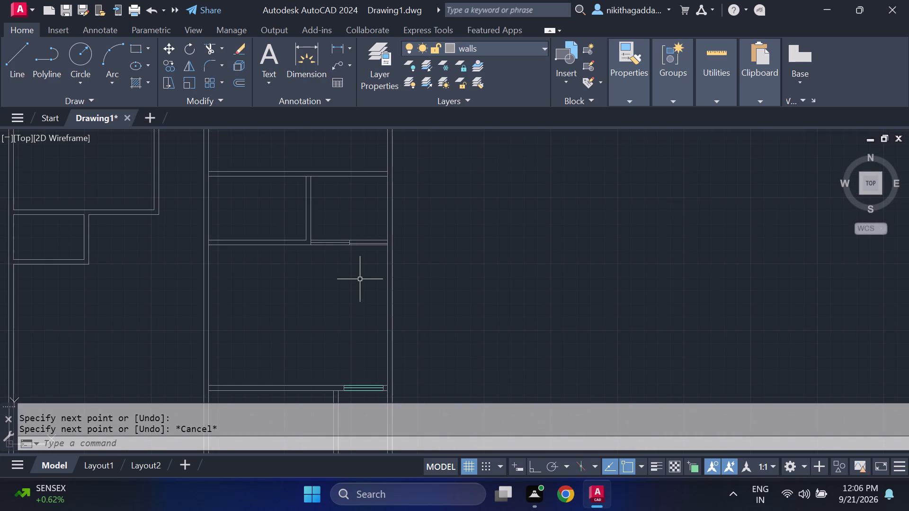
{"action": "middle_click_drag", "start_coordinate": [323, 282], "coordinate": [336, 337]}
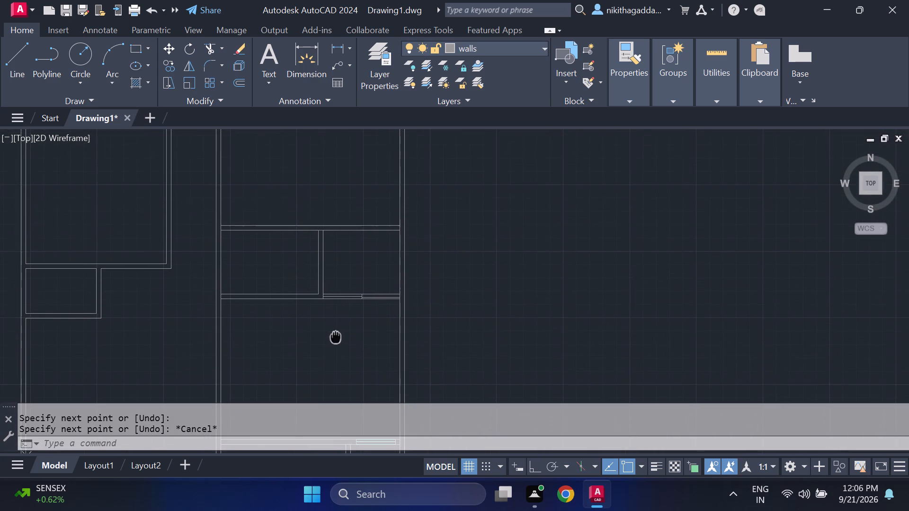
{"action": "middle_click_drag", "start_coordinate": [336, 337], "coordinate": [336, 338]}
{"action": "scroll", "coordinate": [389, 320], "scroll_direction": "up", "scroll_amount": 2}
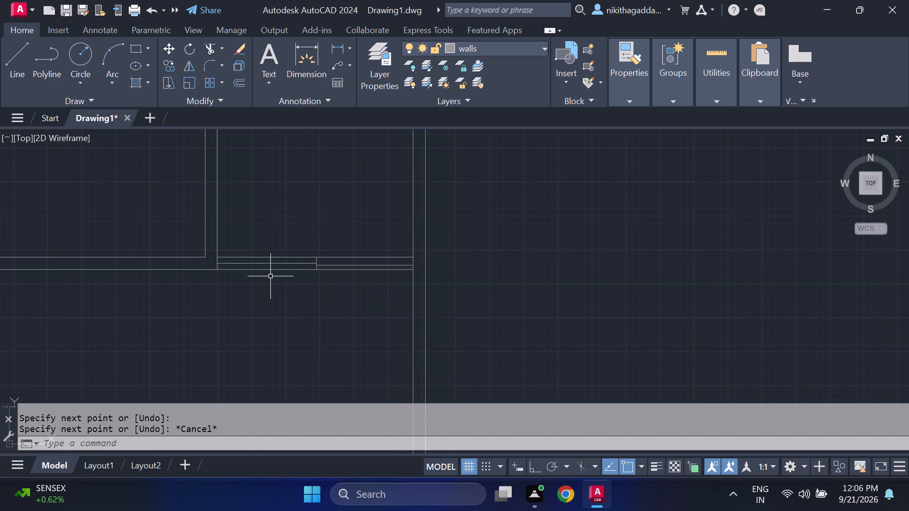
{"action": "middle_click_drag", "start_coordinate": [260, 276], "coordinate": [263, 301]}
{"action": "scroll", "coordinate": [277, 278], "scroll_direction": "up", "scroll_amount": 1}
{"action": "left_click", "coordinate": [289, 290]}
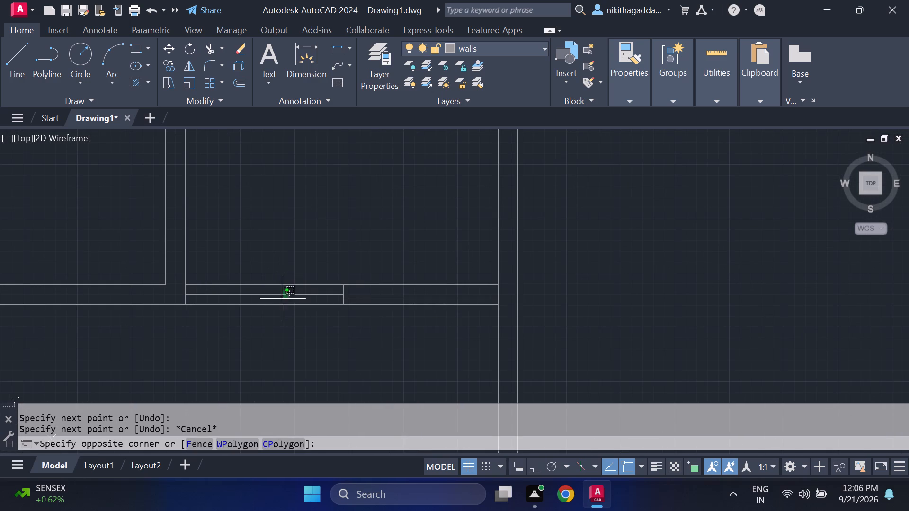
{"action": "left_click", "coordinate": [281, 296]}
{"action": "key", "text": "m"}
{"action": "key", "text": "Return"}
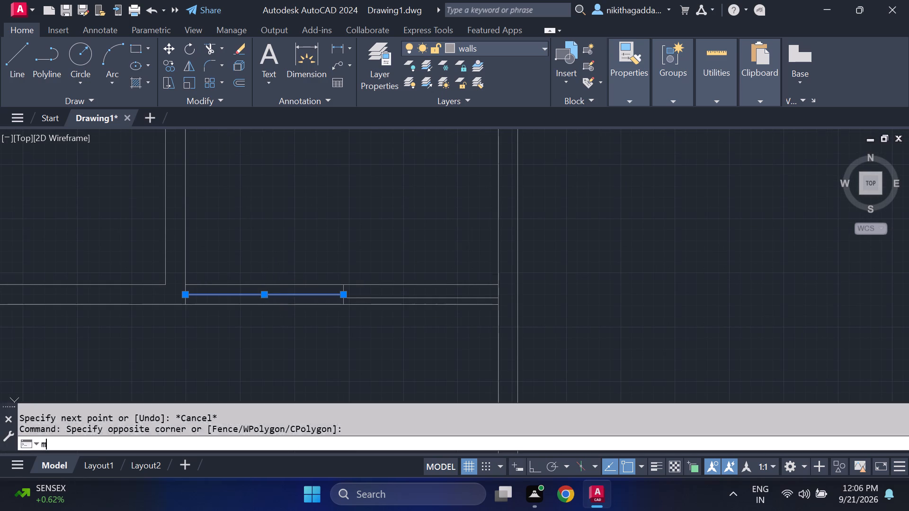
{"action": "scroll", "coordinate": [348, 281], "scroll_direction": "up", "scroll_amount": 3}
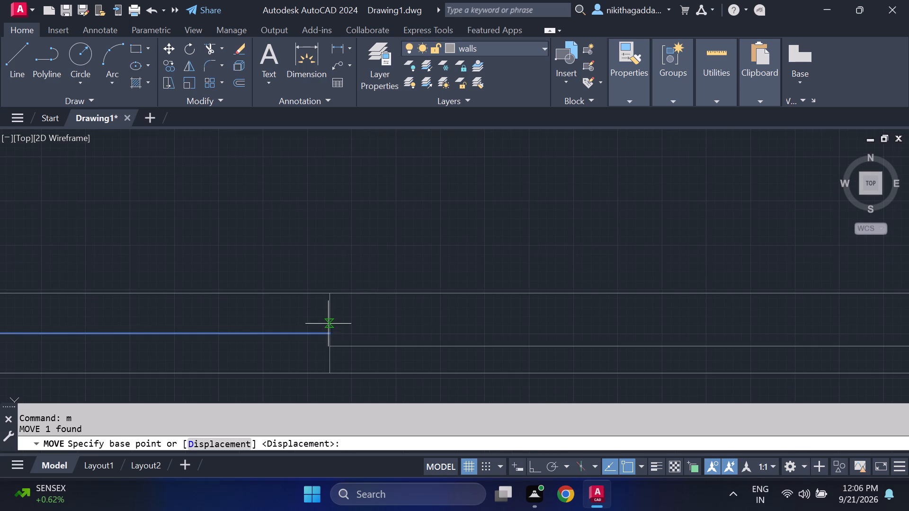
{"action": "left_click", "coordinate": [328, 331]}
{"action": "left_click", "coordinate": [328, 320]}
{"action": "scroll", "coordinate": [327, 325], "scroll_direction": "down", "scroll_amount": 3}
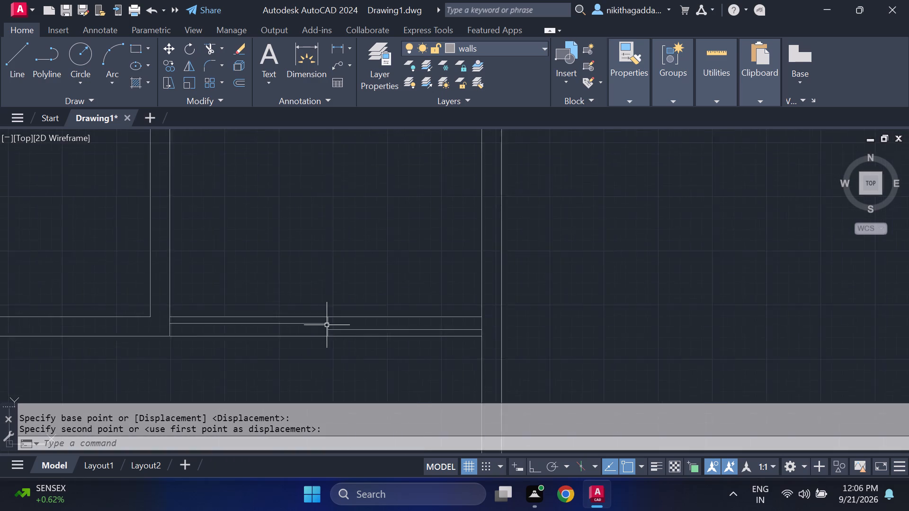
Draw a short line across the thickness of the partition between the two small rooms, a little above its midpoint.
{"action": "scroll", "coordinate": [327, 325], "scroll_direction": "down", "scroll_amount": 1}
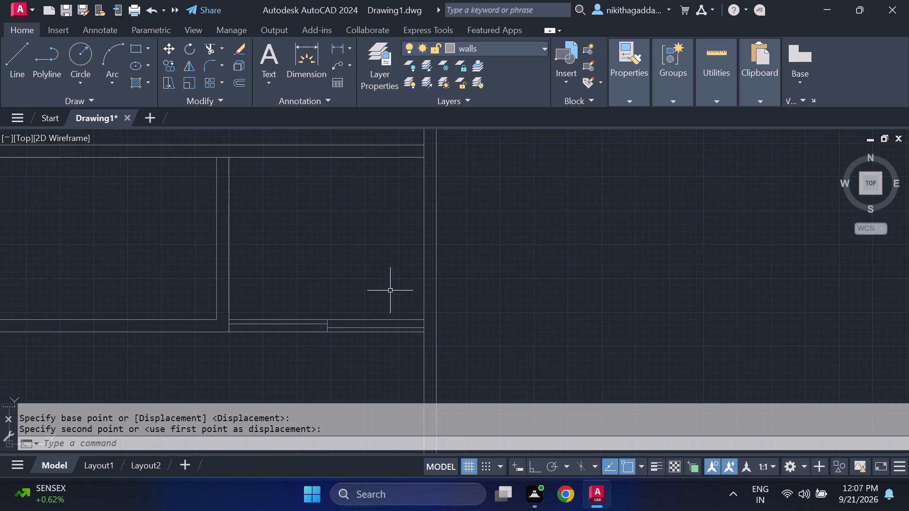
{"action": "middle_click_drag", "start_coordinate": [366, 277], "coordinate": [473, 338]}
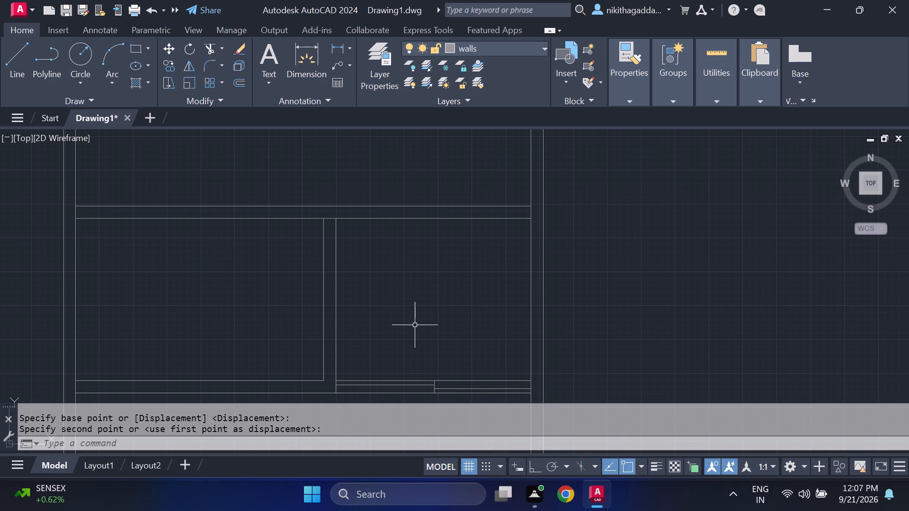
{"action": "key", "text": "l"}
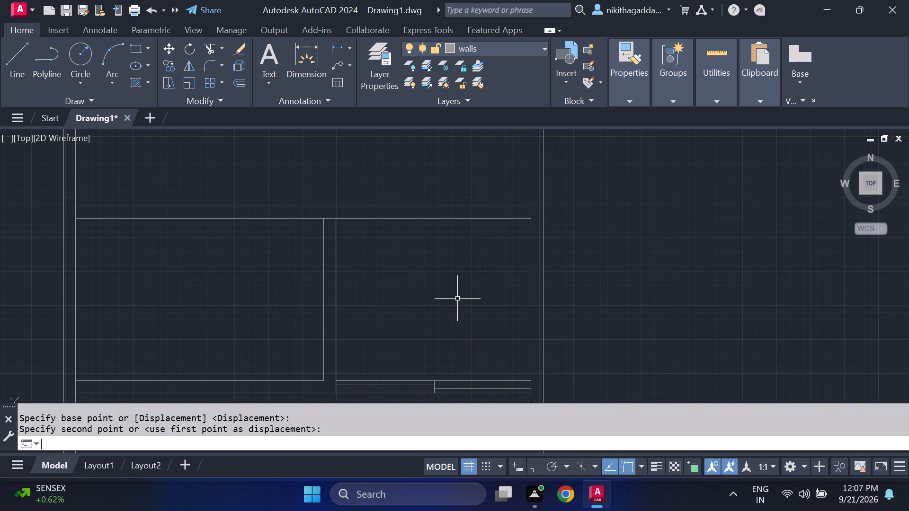
{"action": "key", "text": "Return"}
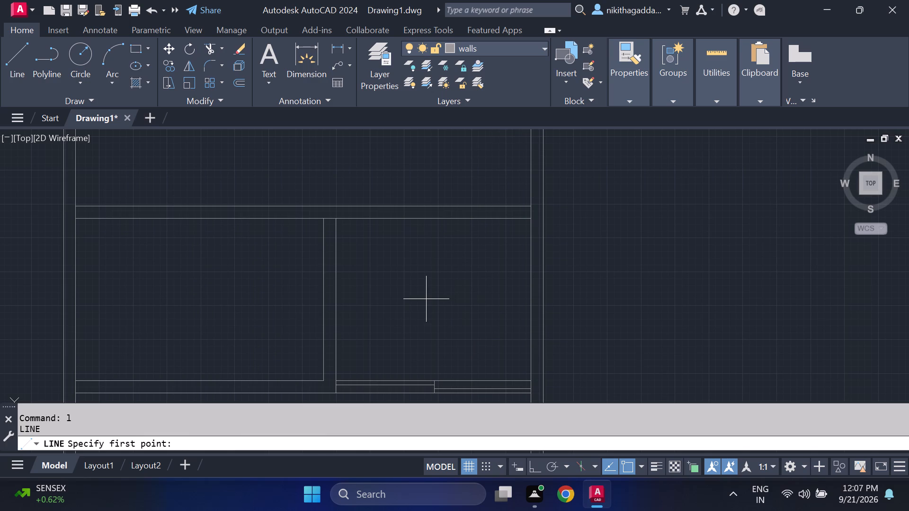
{"action": "left_click", "coordinate": [324, 291]}
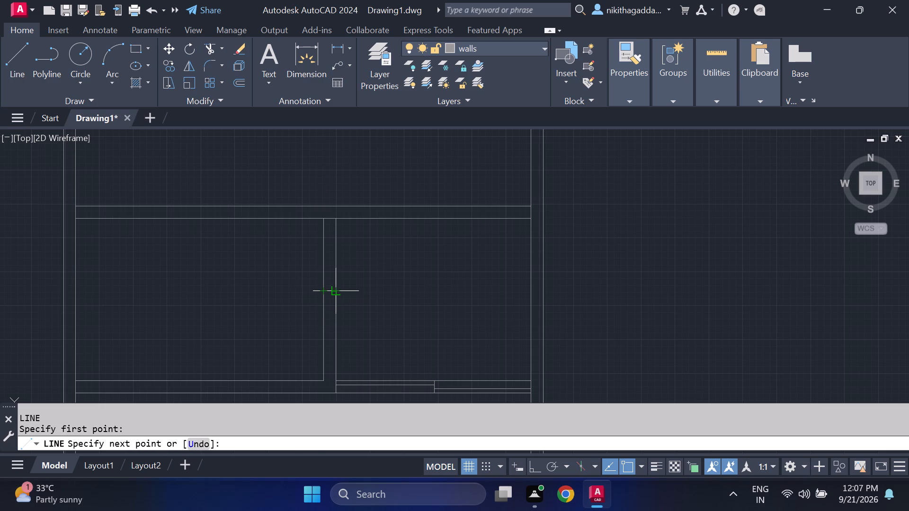
{"action": "left_click", "coordinate": [340, 291]}
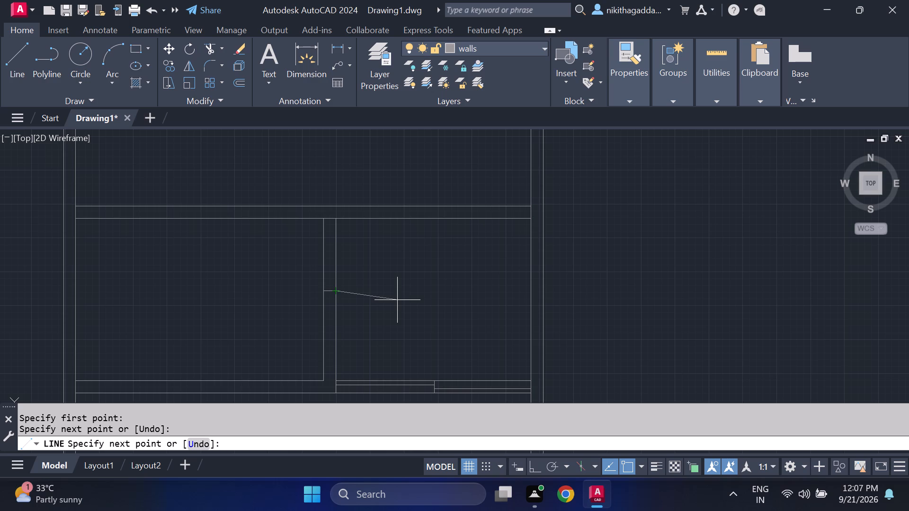
{"action": "key", "text": "Escape"}
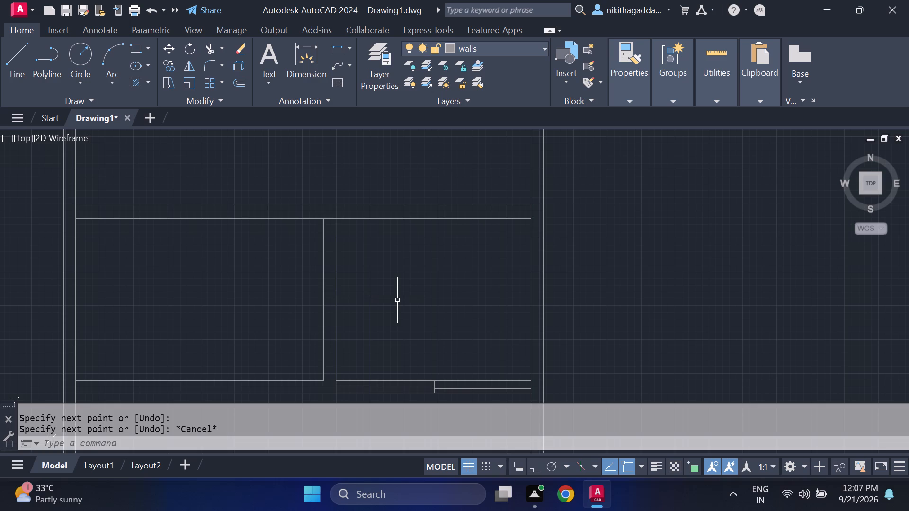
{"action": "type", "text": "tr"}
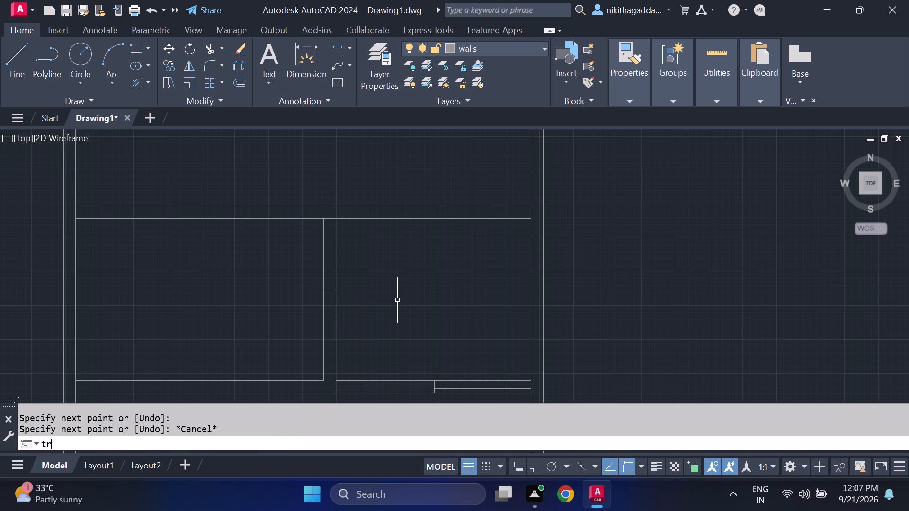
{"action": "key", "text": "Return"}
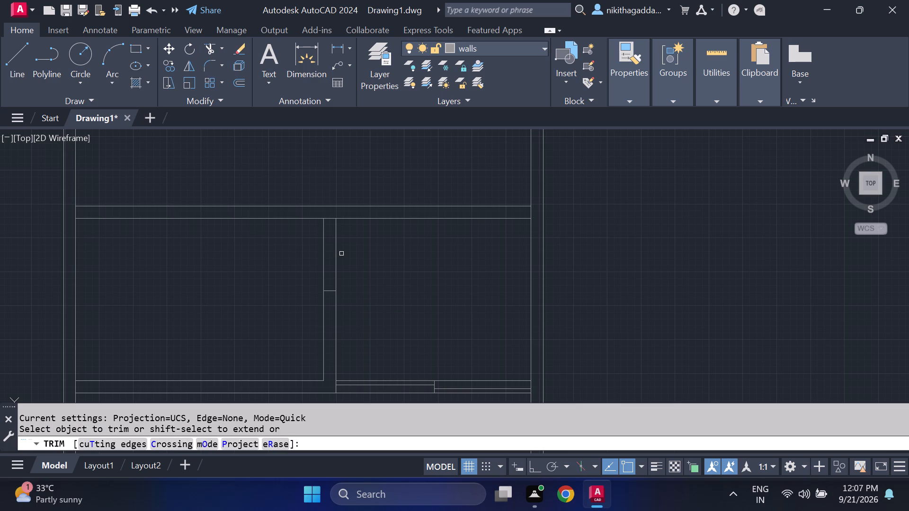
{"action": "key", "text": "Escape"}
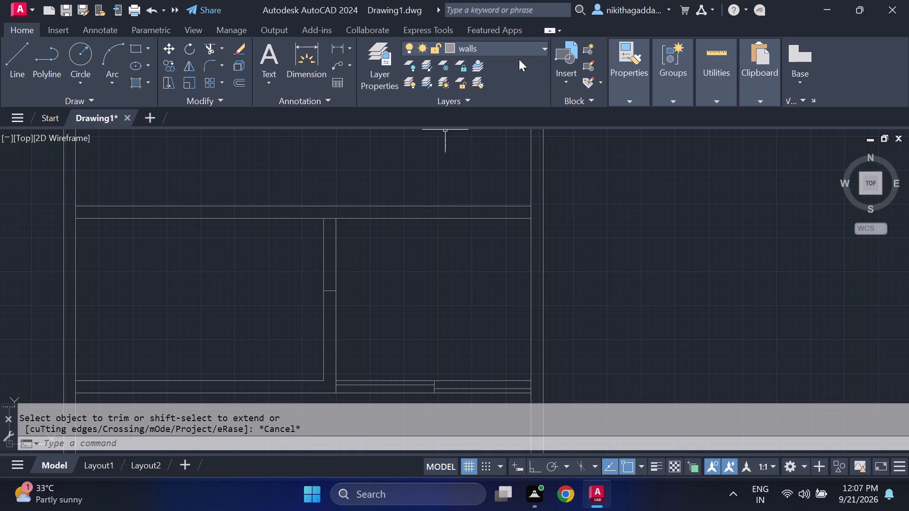
On the windows layer, draw a line along the partition's left face from the short cross line up to the horizontal wall.
{"action": "left_click", "coordinate": [536, 49]}
{"action": "left_click", "coordinate": [492, 168]}
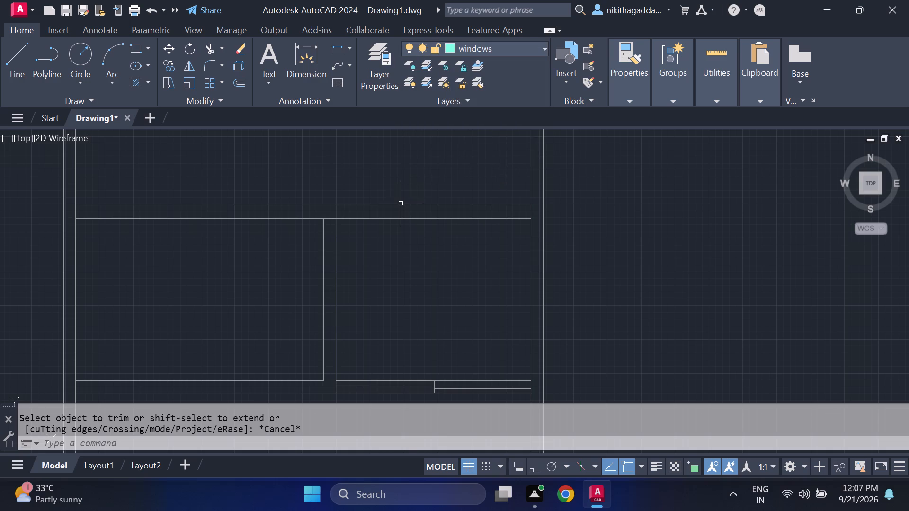
{"action": "key", "text": "l"}
{"action": "key", "text": "Return"}
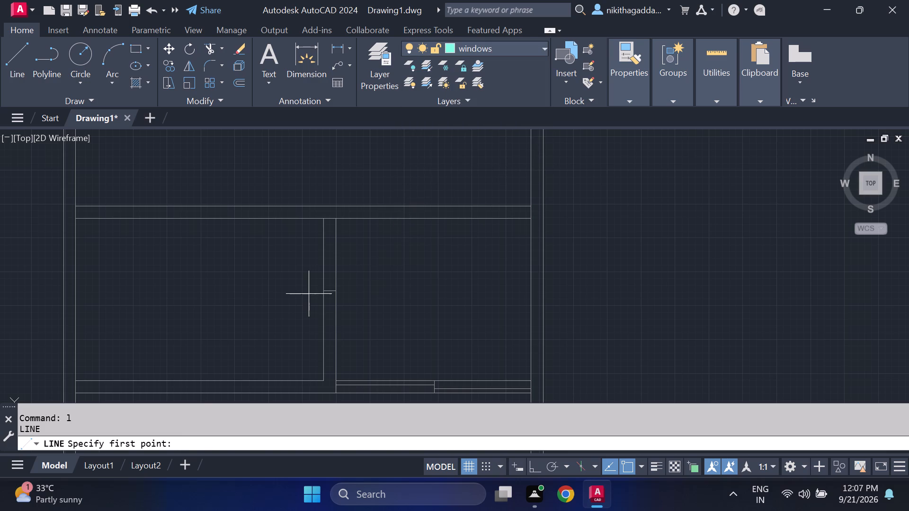
{"action": "scroll", "coordinate": [309, 293], "scroll_direction": "up", "scroll_amount": 2}
{"action": "left_click", "coordinate": [345, 288]}
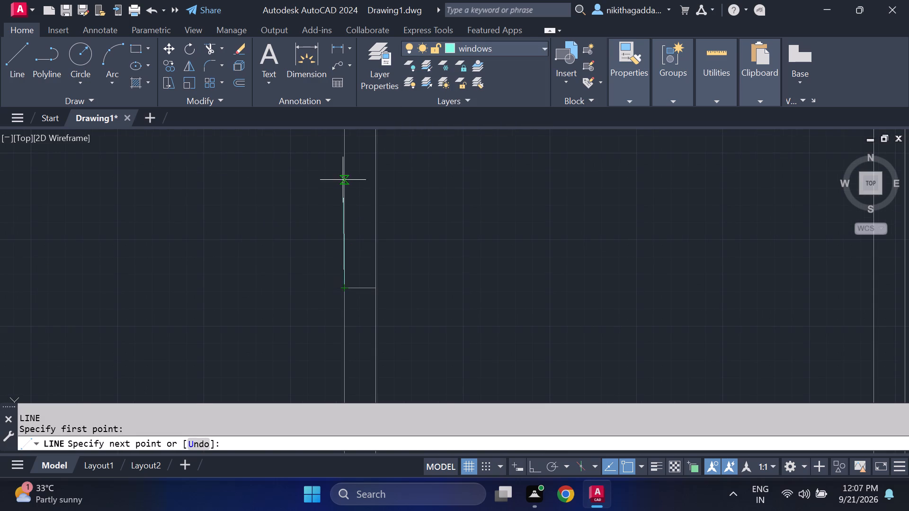
{"action": "middle_click_drag", "start_coordinate": [343, 180], "coordinate": [343, 295]}
{"action": "left_click", "coordinate": [346, 218]}
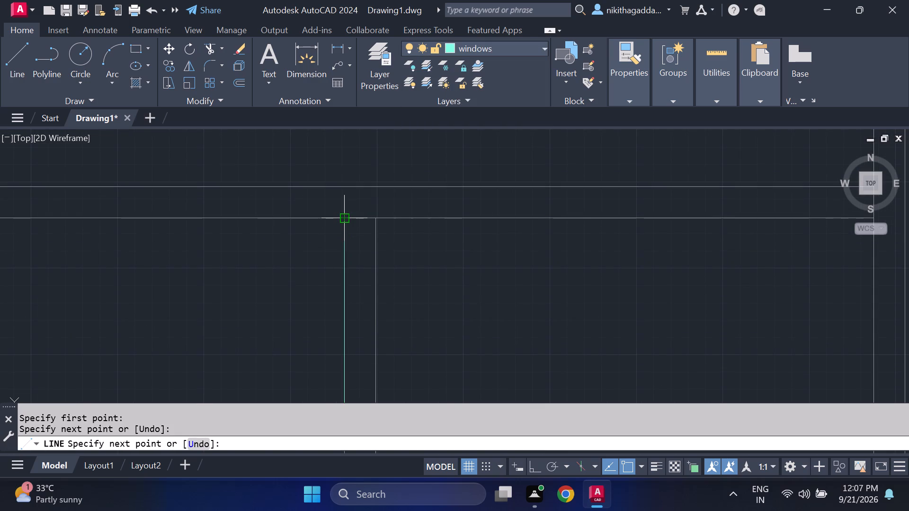
{"action": "key", "text": "Escape"}
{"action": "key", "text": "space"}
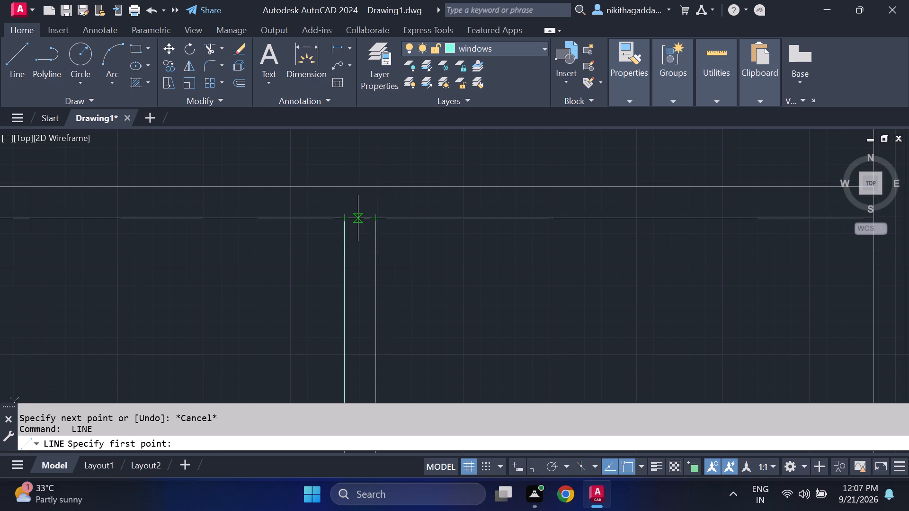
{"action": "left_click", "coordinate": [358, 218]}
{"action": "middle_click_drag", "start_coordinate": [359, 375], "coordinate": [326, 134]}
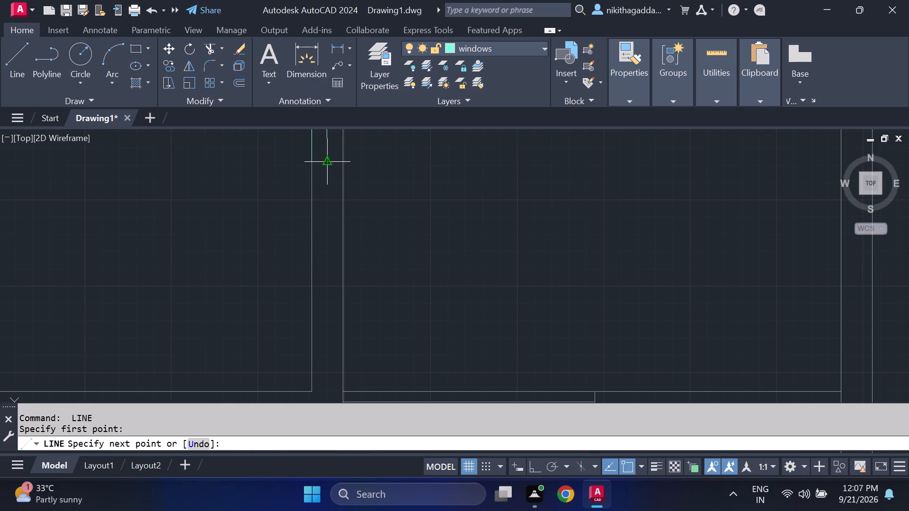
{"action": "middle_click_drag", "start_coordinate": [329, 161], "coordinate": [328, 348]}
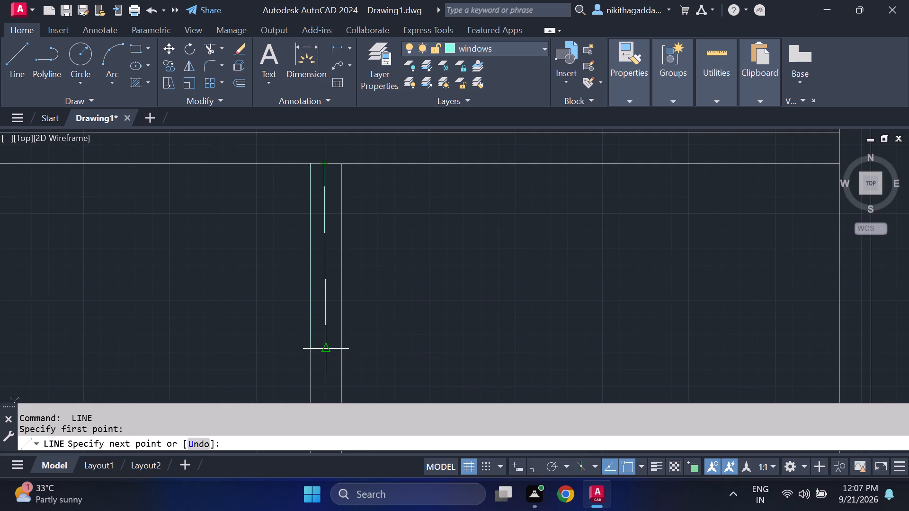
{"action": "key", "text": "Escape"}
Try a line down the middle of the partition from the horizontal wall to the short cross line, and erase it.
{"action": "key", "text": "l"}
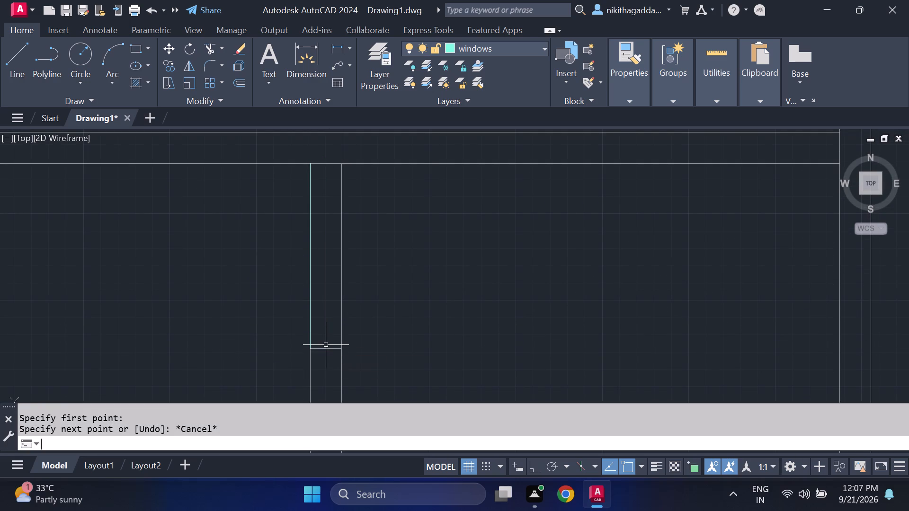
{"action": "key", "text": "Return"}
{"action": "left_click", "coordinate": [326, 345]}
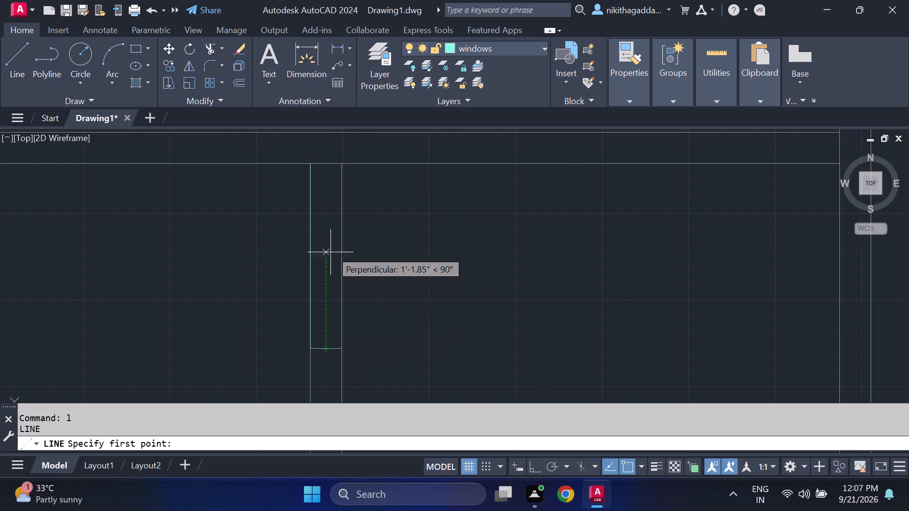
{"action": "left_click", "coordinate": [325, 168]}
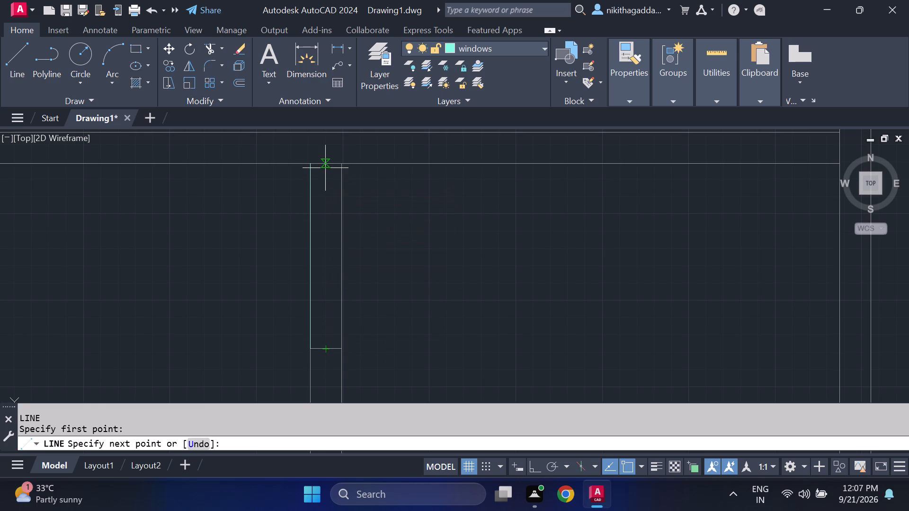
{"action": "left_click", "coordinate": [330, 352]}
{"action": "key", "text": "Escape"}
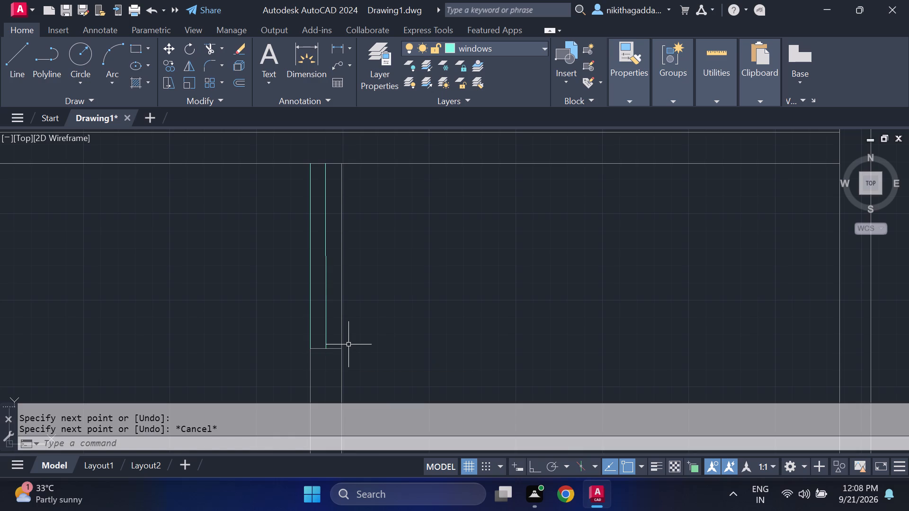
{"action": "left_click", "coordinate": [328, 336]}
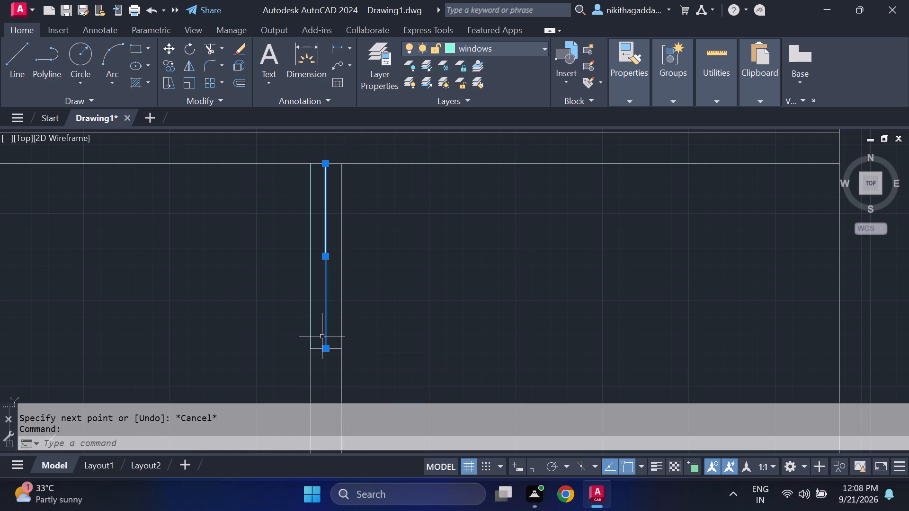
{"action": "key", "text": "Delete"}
Draw window lines from the short cross line up to the horizontal wall, along the partition's middle and its right face.
{"action": "key", "text": "l"}
{"action": "key", "text": "Return"}
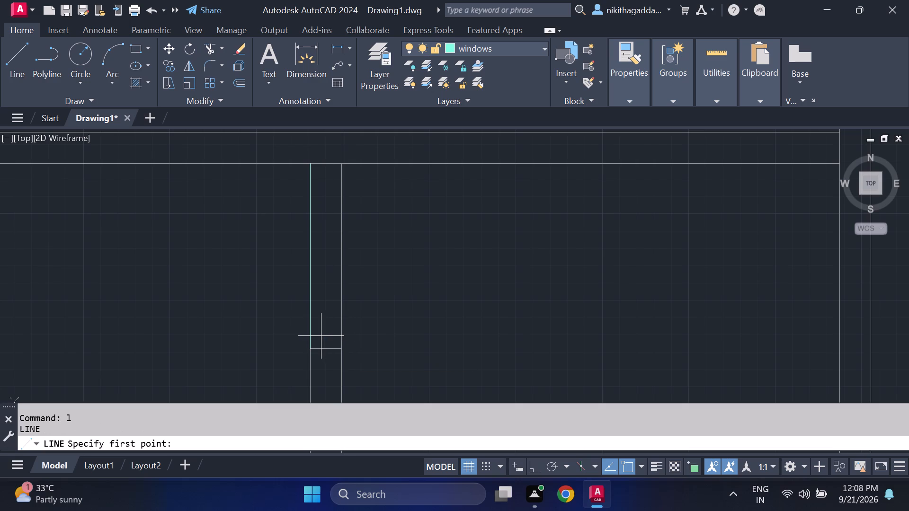
{"action": "left_click", "coordinate": [325, 347]}
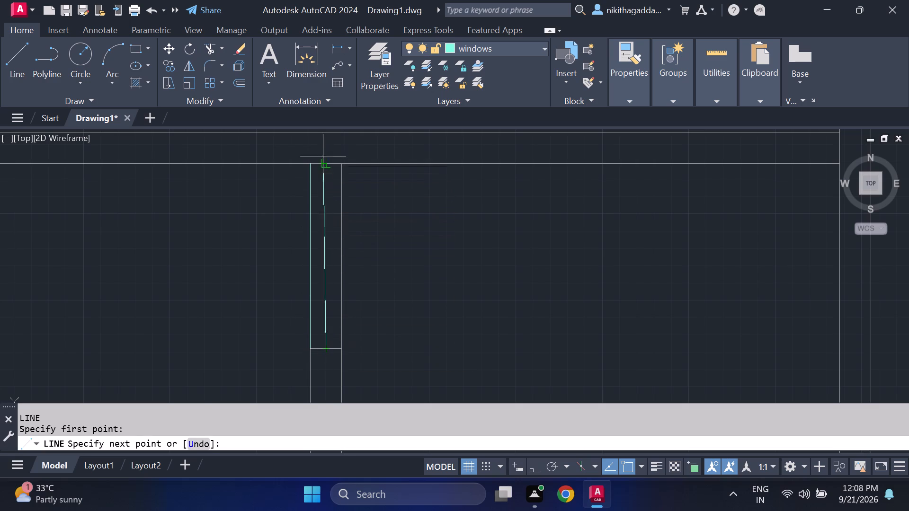
{"action": "left_click", "coordinate": [328, 165]}
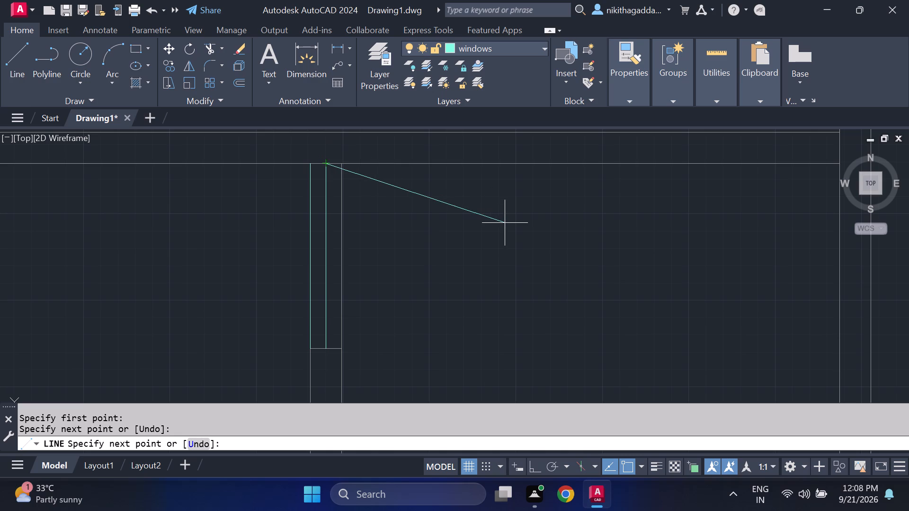
{"action": "key", "text": "Escape"}
{"action": "key", "text": "space"}
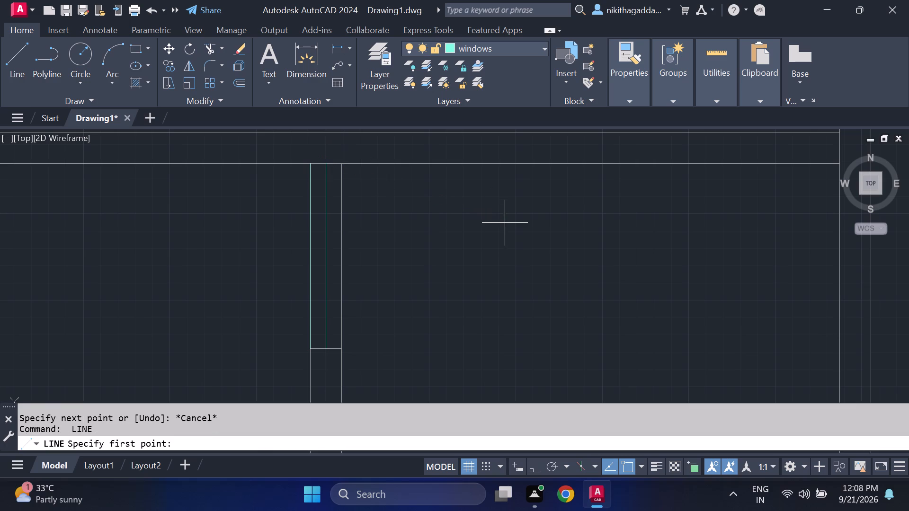
{"action": "left_click", "coordinate": [340, 347]}
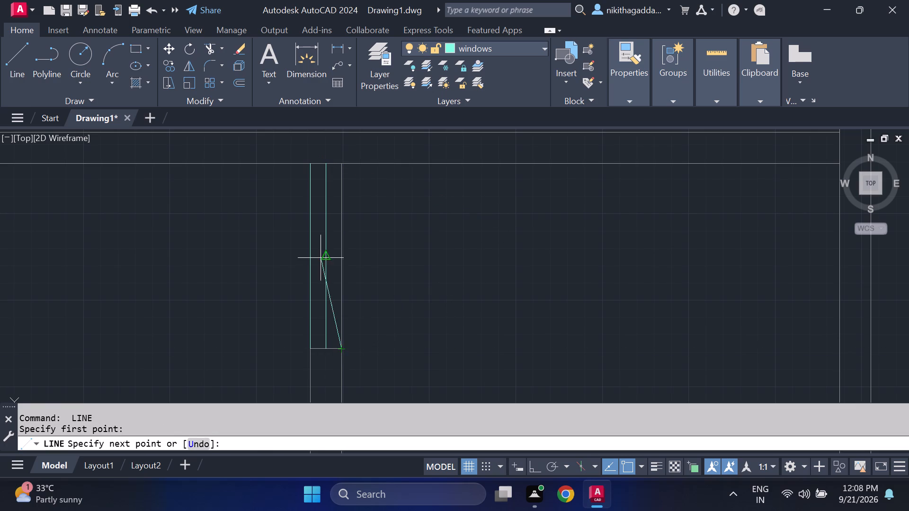
{"action": "left_click", "coordinate": [343, 162]}
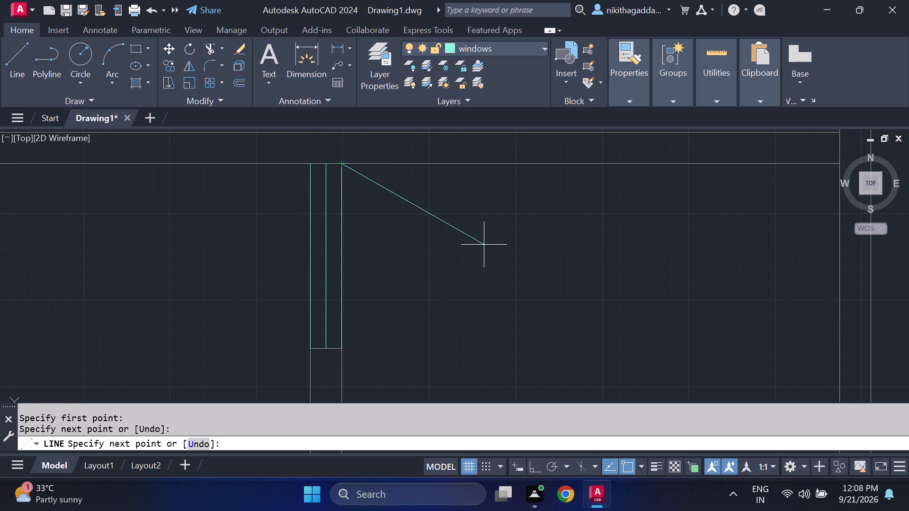
{"action": "key", "text": "Escape"}
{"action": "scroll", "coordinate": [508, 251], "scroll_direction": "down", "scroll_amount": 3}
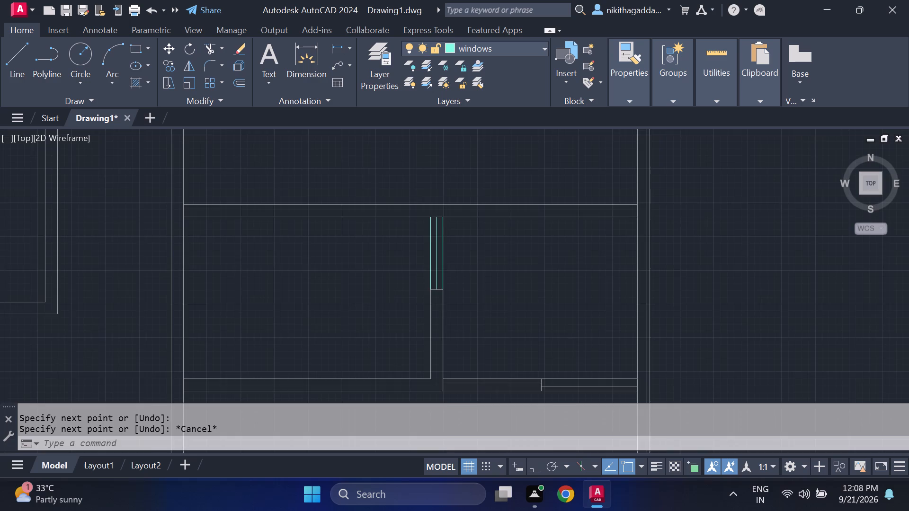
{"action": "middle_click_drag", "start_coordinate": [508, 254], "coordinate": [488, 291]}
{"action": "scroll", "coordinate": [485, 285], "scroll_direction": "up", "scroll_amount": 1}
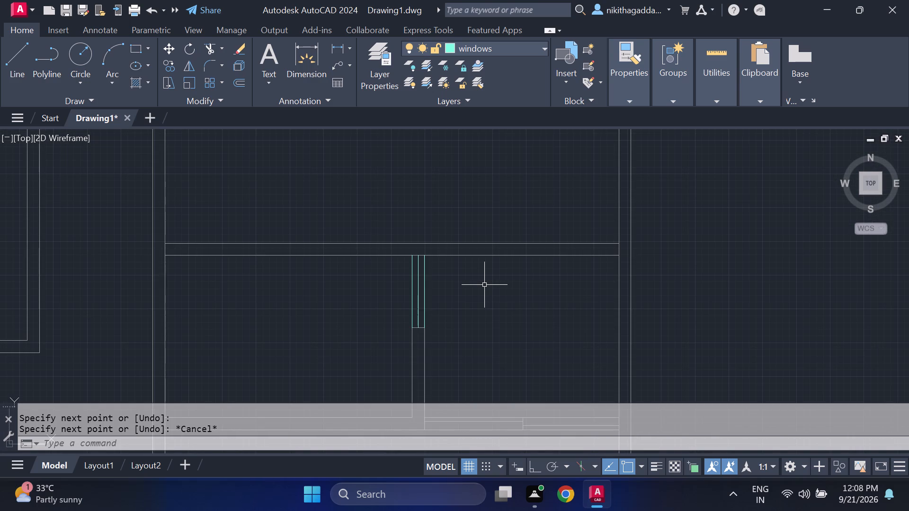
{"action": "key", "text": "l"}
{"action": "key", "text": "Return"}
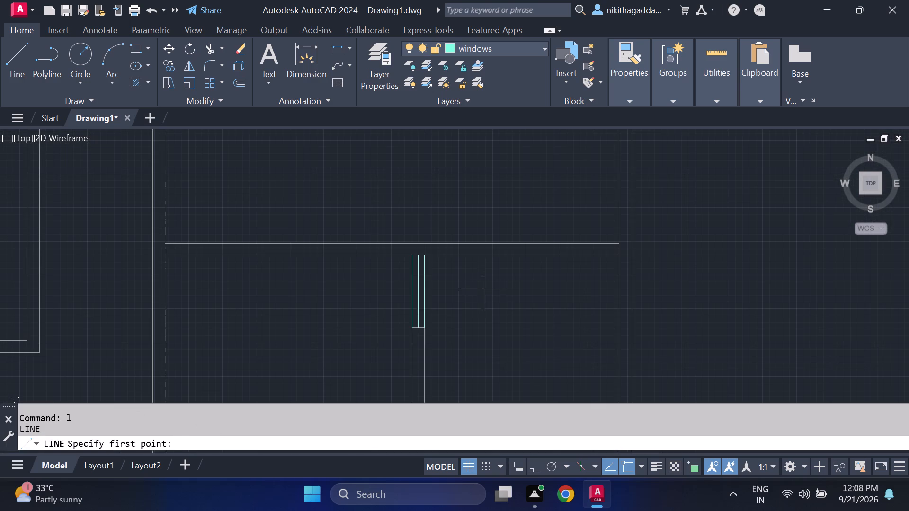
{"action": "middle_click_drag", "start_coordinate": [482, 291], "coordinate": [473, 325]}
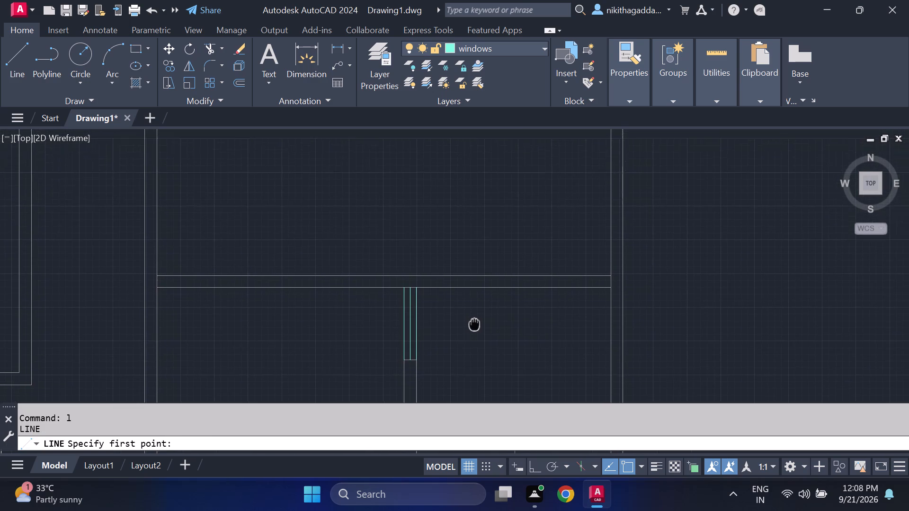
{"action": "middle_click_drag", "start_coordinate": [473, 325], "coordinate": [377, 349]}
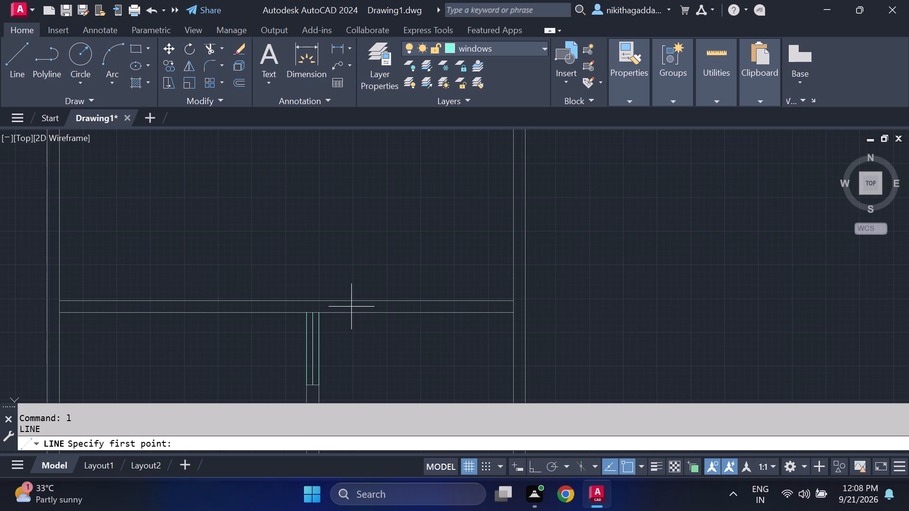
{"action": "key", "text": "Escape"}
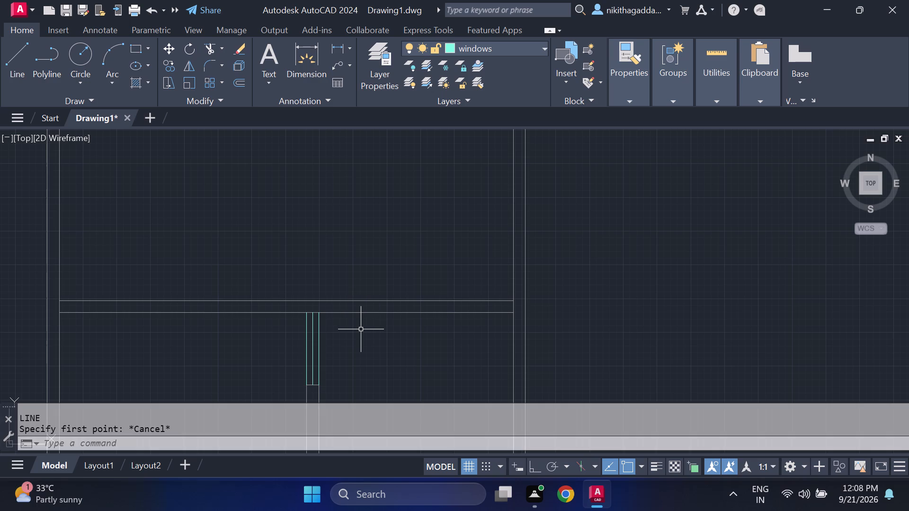
On the walls layer, draw two short lines across the horizontal wall above the right-hand small room, near the partition and the outer wall.
{"action": "left_click_drag", "start_coordinate": [532, 49], "coordinate": [532, 53]}
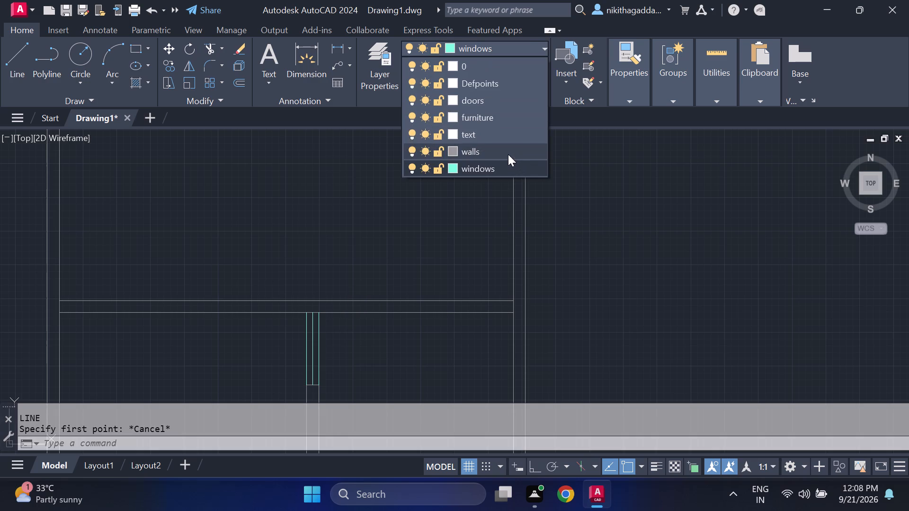
{"action": "left_click", "coordinate": [506, 151]}
{"action": "key", "text": "l"}
{"action": "key", "text": "Return"}
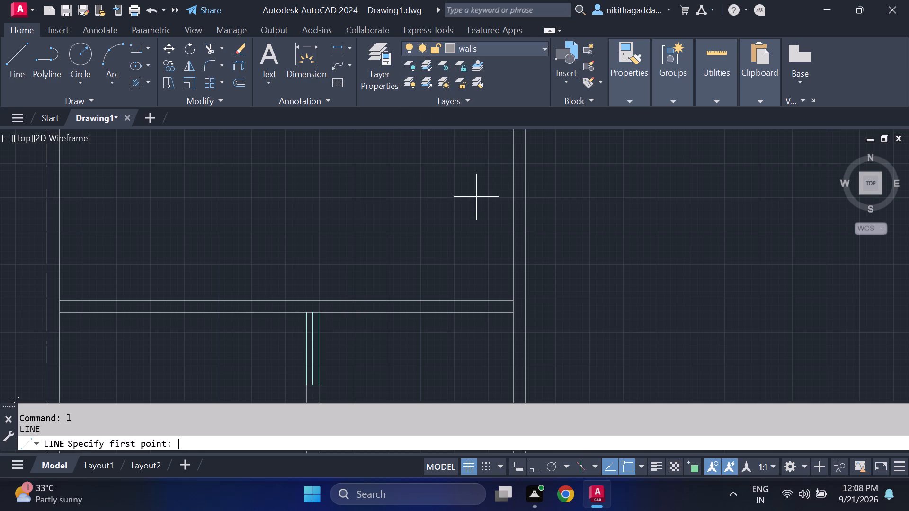
{"action": "left_click", "coordinate": [348, 303]}
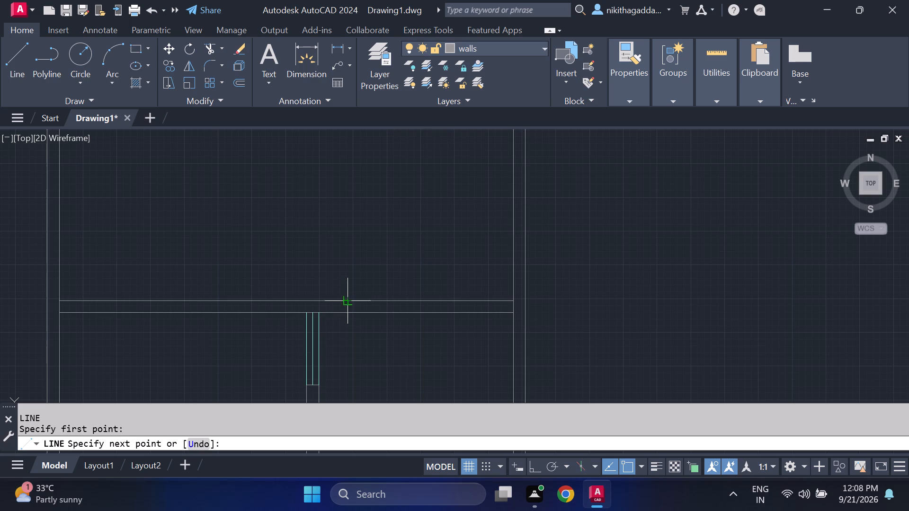
{"action": "left_click", "coordinate": [344, 315]}
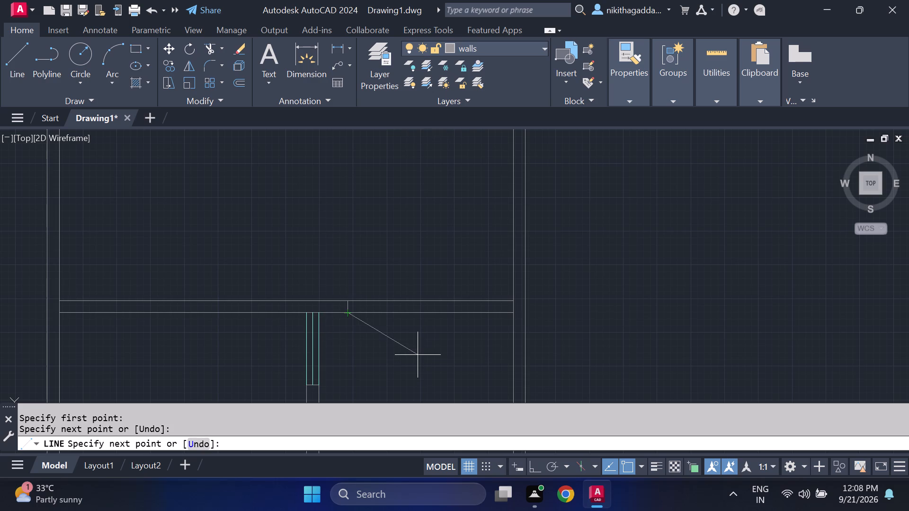
{"action": "key", "text": "Escape"}
{"action": "key", "text": "space"}
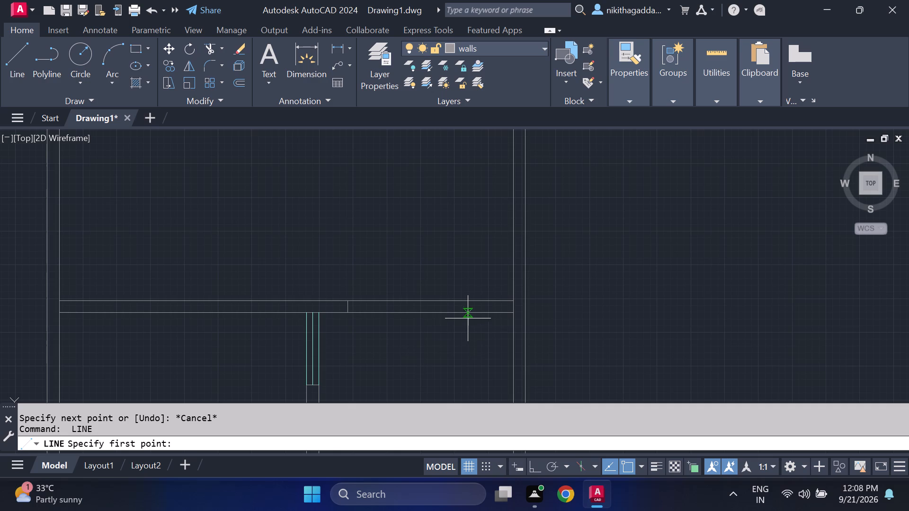
{"action": "left_click", "coordinate": [465, 301]}
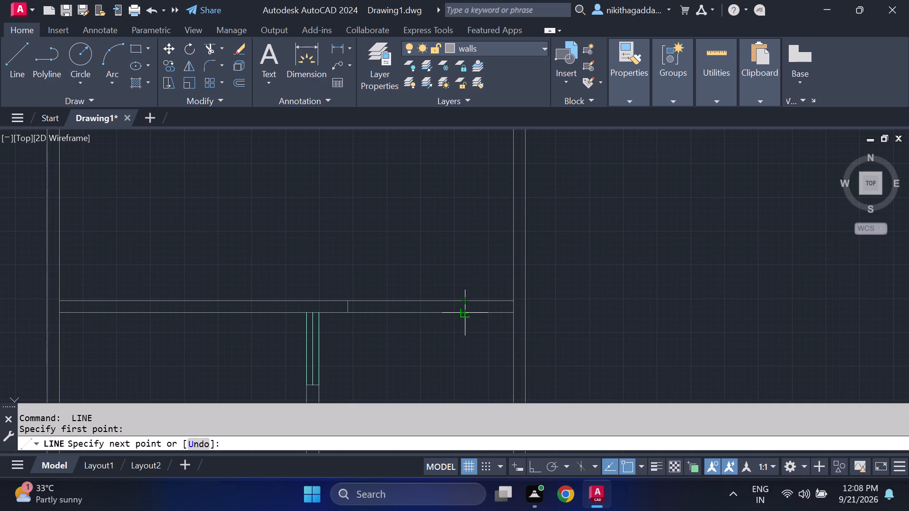
{"action": "left_click", "coordinate": [468, 313]}
{"action": "key", "text": "Escape"}
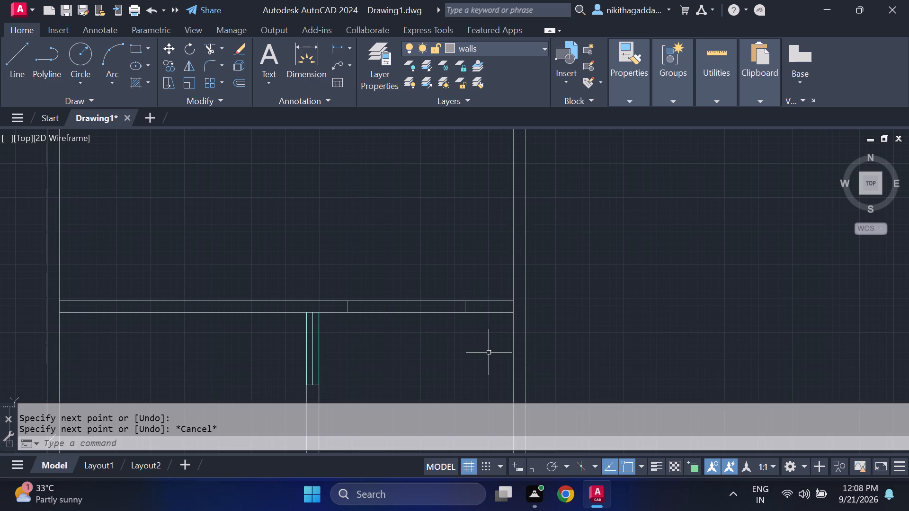
On the windows layer, draw a line along the horizontal wall's upper face between the two short cross lines above the right-hand small room.
{"action": "left_click", "coordinate": [507, 49]}
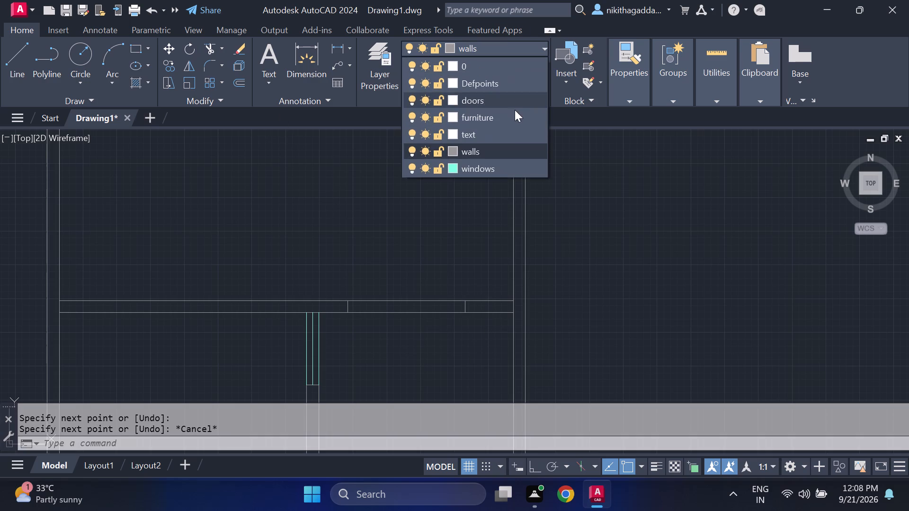
{"action": "left_click", "coordinate": [510, 165]}
{"action": "type", "text": "l'"}
{"action": "key", "text": "Return"}
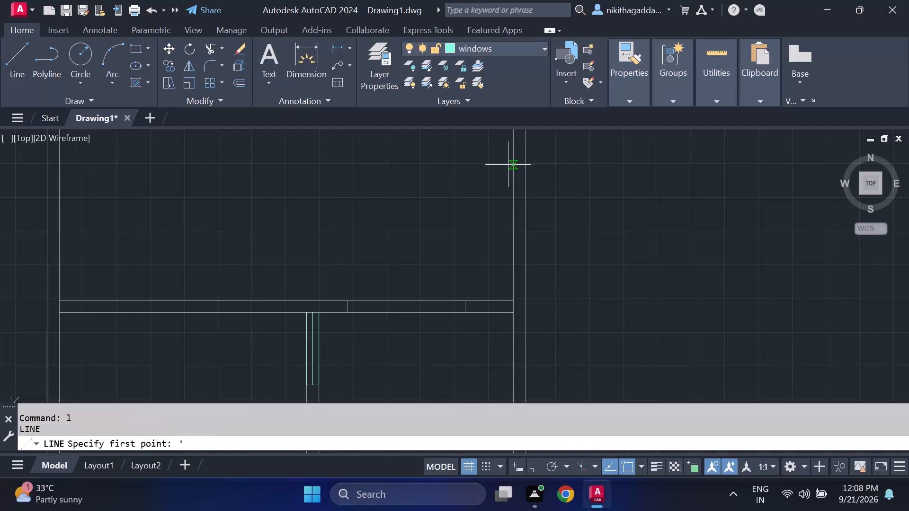
{"action": "scroll", "coordinate": [345, 332], "scroll_direction": "up", "scroll_amount": 1}
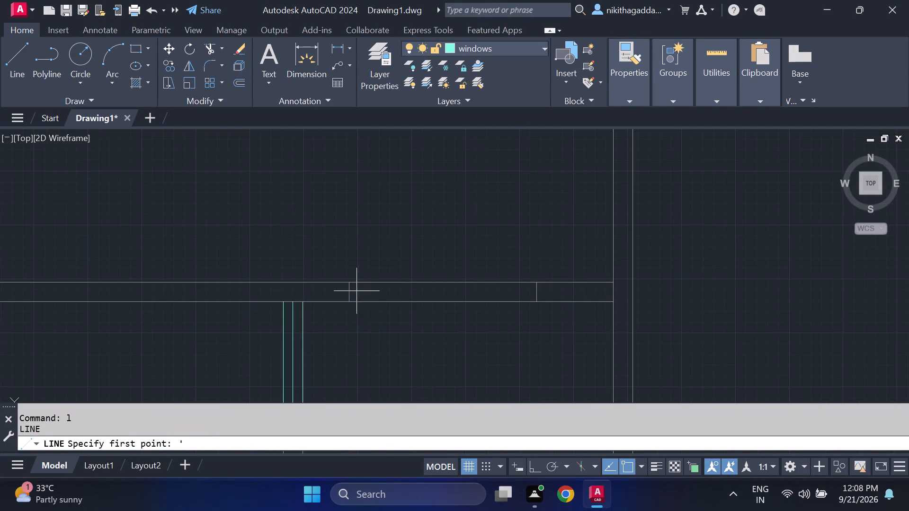
{"action": "scroll", "coordinate": [355, 287], "scroll_direction": "up", "scroll_amount": 1}
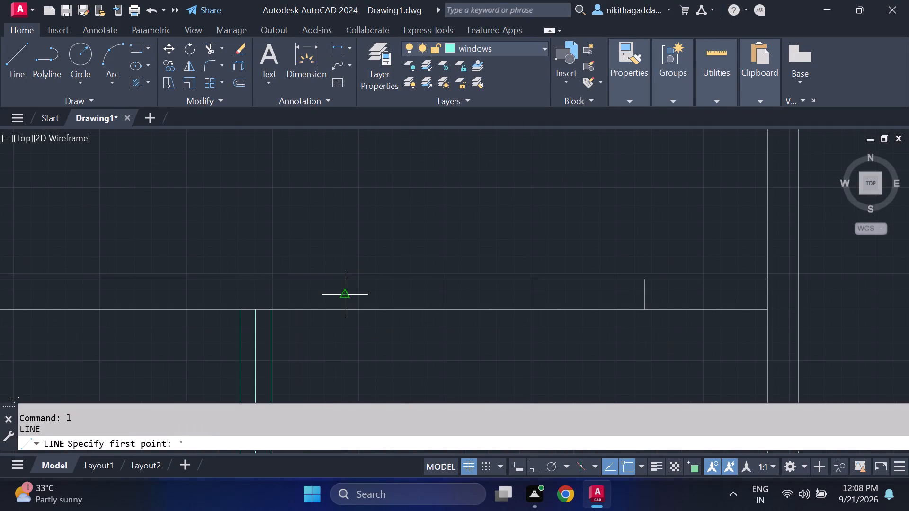
{"action": "left_click", "coordinate": [347, 282]}
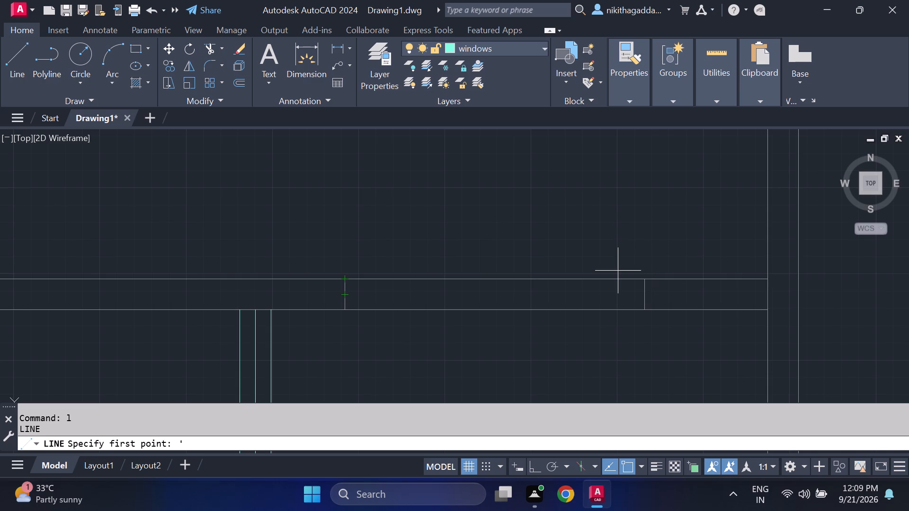
{"action": "key", "text": "Escape"}
{"action": "key", "text": "l"}
{"action": "key", "text": "Return"}
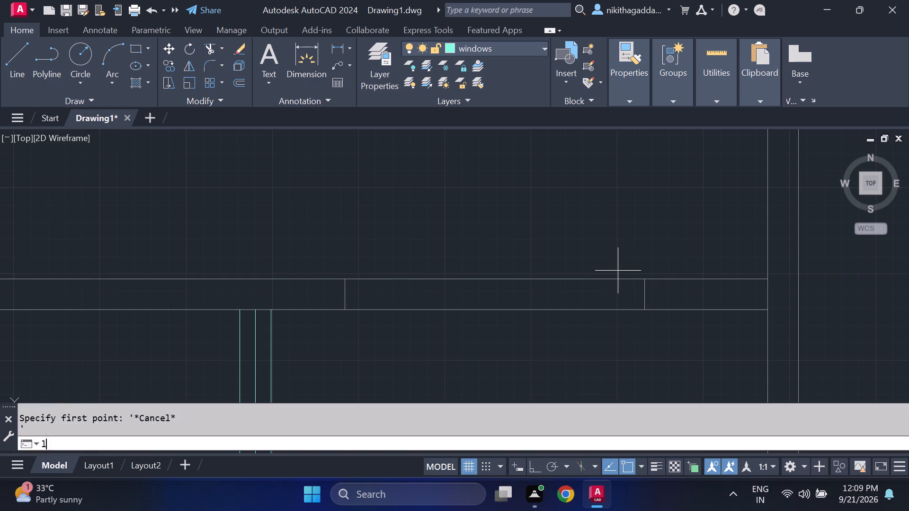
{"action": "left_click", "coordinate": [346, 278]}
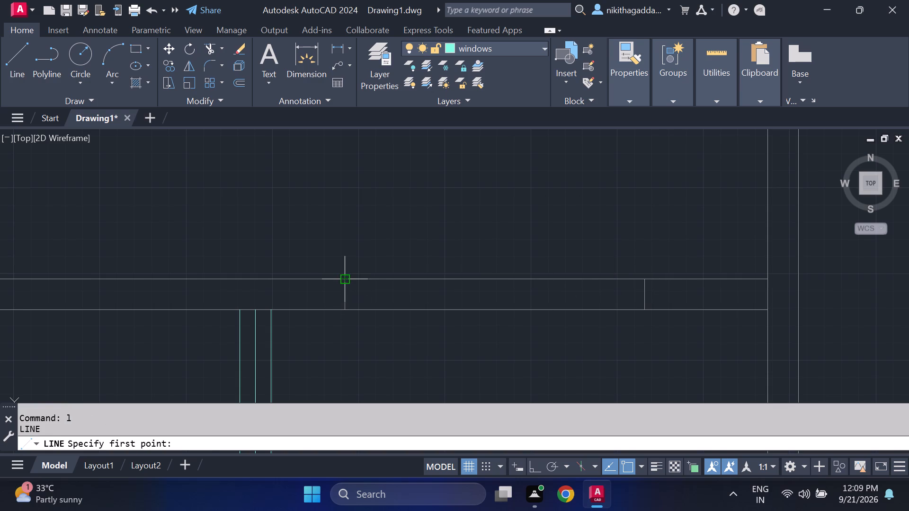
{"action": "left_click", "coordinate": [649, 278]}
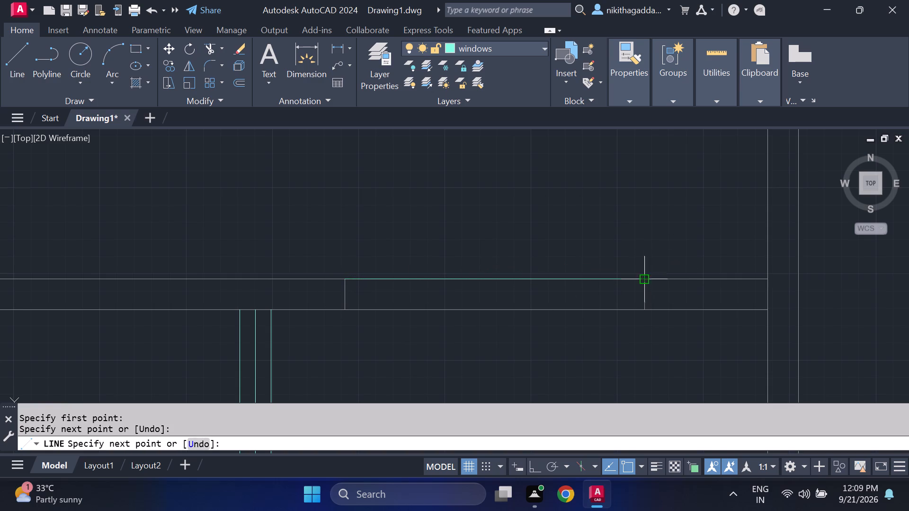
{"action": "key", "text": "Escape"}
Draw two more window lines between the same cross lines, along the horizontal wall's middle and its lower face.
{"action": "key", "text": "space"}
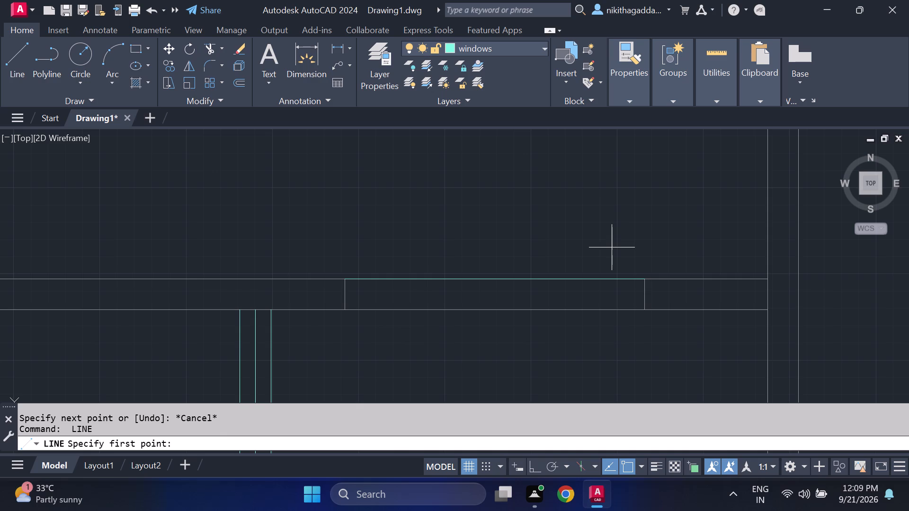
{"action": "left_click", "coordinate": [347, 295]}
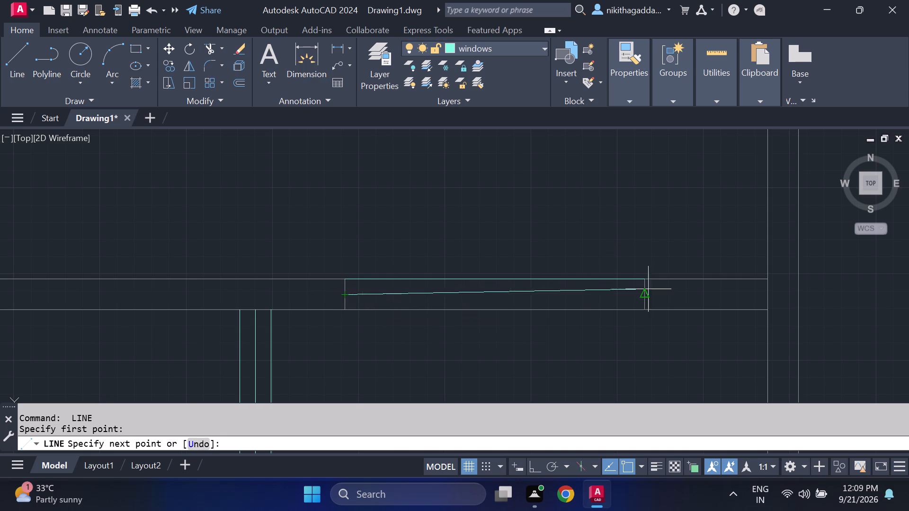
{"action": "left_click", "coordinate": [648, 297]}
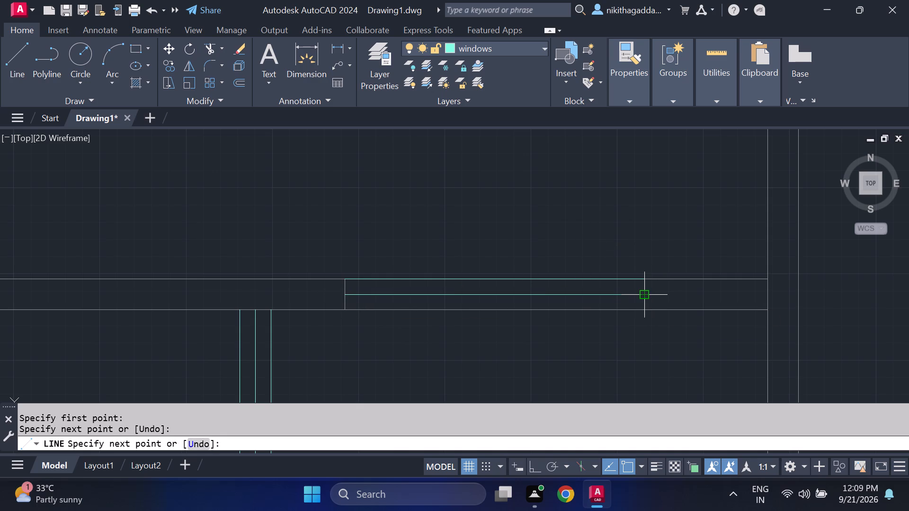
{"action": "key", "text": "Escape"}
{"action": "key", "text": "space"}
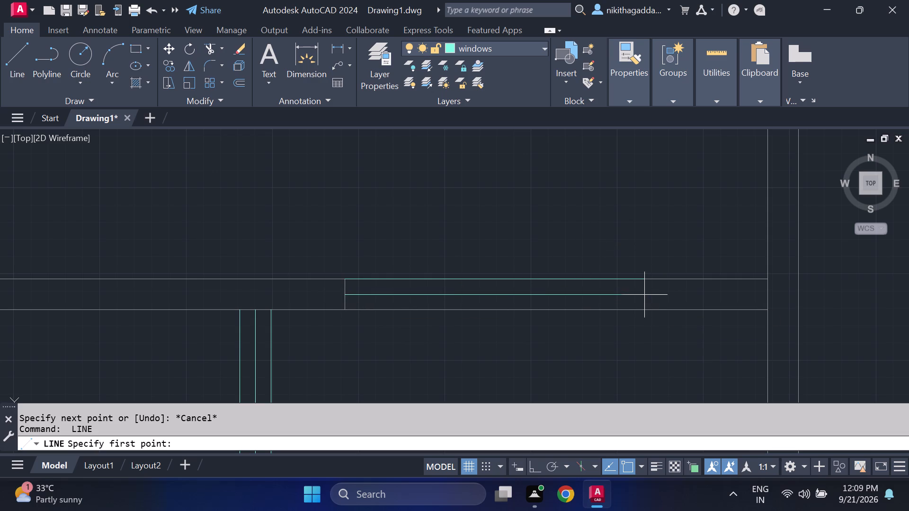
{"action": "left_click", "coordinate": [345, 313]}
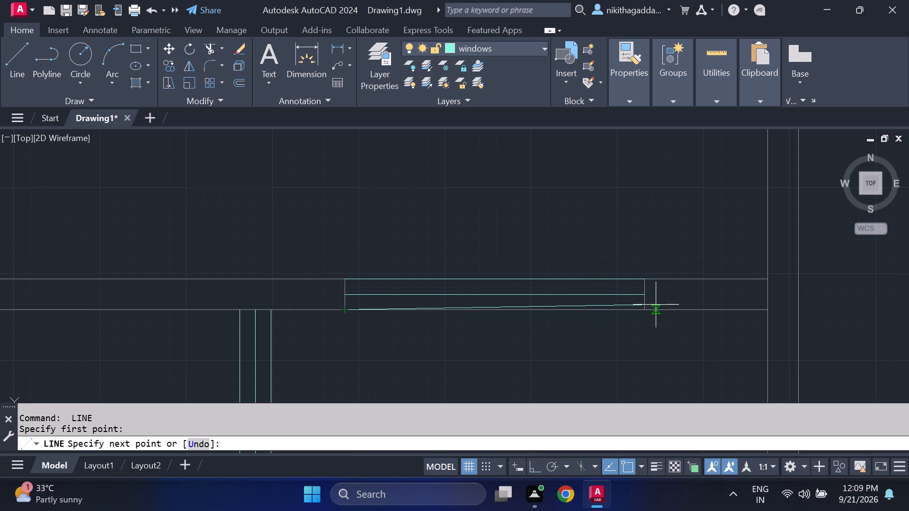
{"action": "left_click", "coordinate": [642, 308]}
{"action": "scroll", "coordinate": [584, 344], "scroll_direction": "down", "scroll_amount": 4}
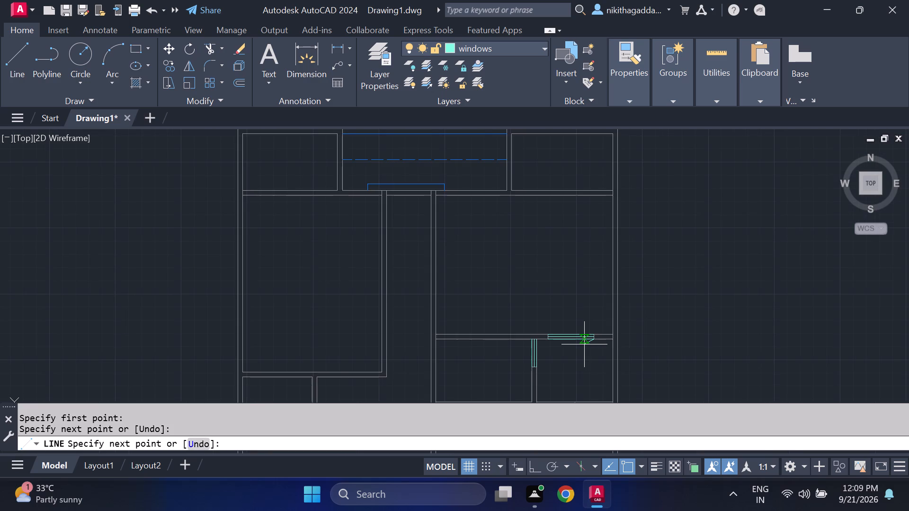
{"action": "key", "text": "Escape"}
On the walls layer, draw two short lines across the wall below the central front space, at the blue rectangle's right corner and near the right-hand partition.
{"action": "scroll", "coordinate": [579, 342], "scroll_direction": "down", "scroll_amount": 2}
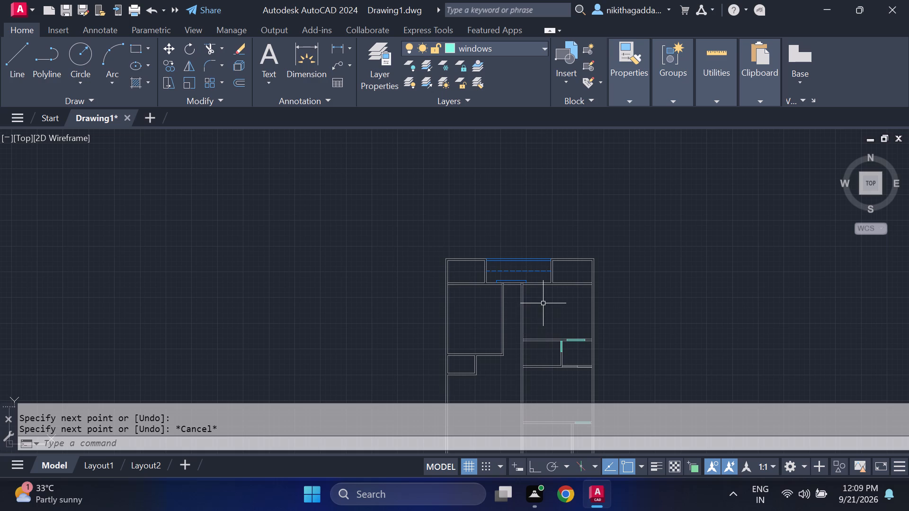
{"action": "scroll", "coordinate": [538, 267], "scroll_direction": "up", "scroll_amount": 2}
{"action": "scroll", "coordinate": [537, 315], "scroll_direction": "up", "scroll_amount": 2}
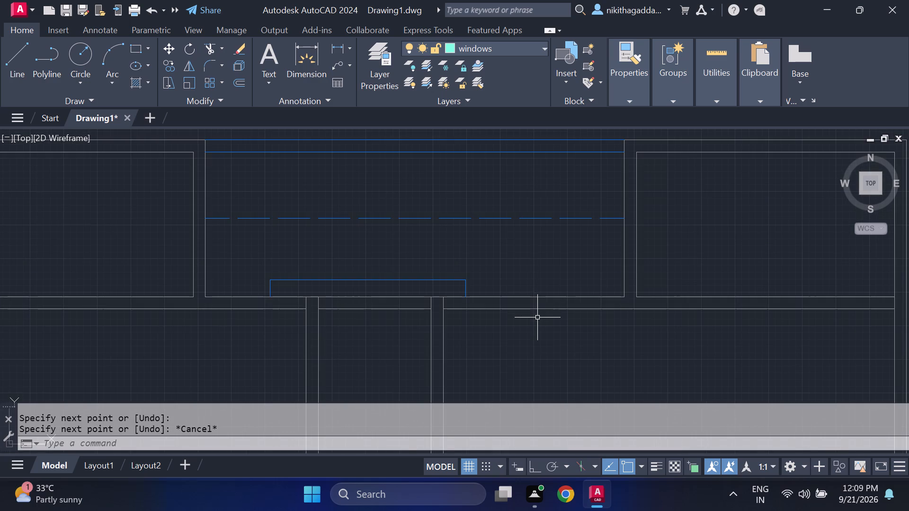
{"action": "left_click", "coordinate": [535, 49]}
{"action": "left_click", "coordinate": [516, 156]}
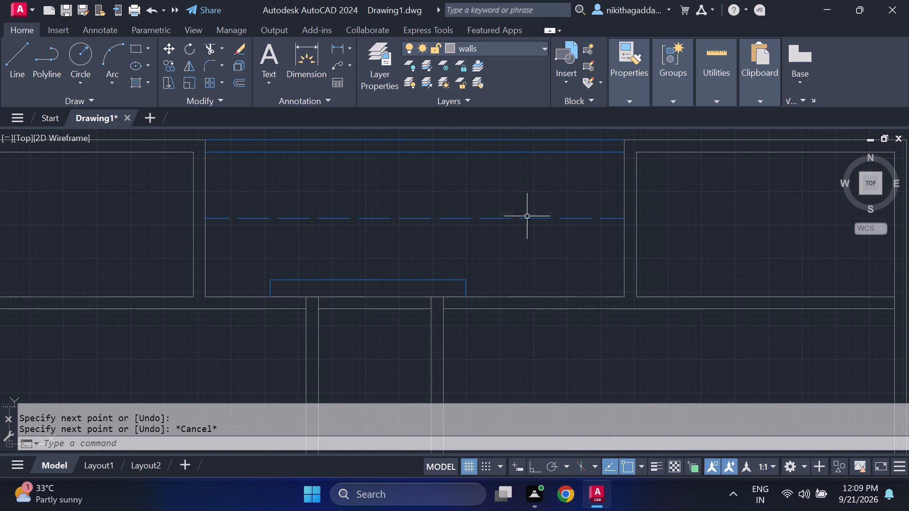
{"action": "key", "text": "l"}
{"action": "key", "text": "Return"}
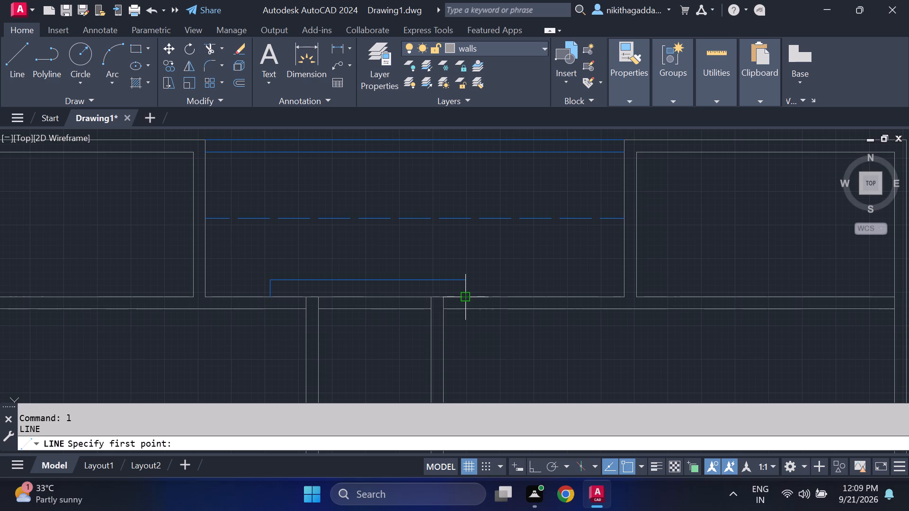
{"action": "scroll", "coordinate": [463, 299], "scroll_direction": "up", "scroll_amount": 1}
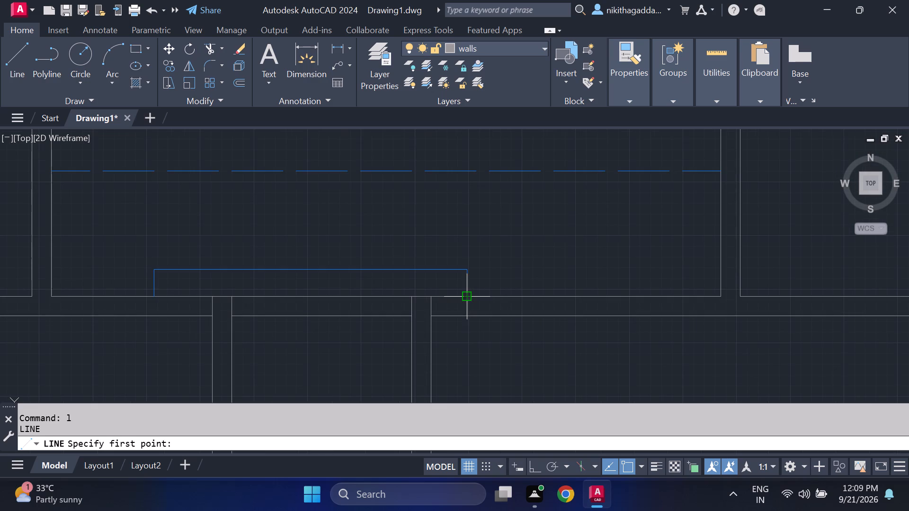
{"action": "left_click", "coordinate": [468, 295]}
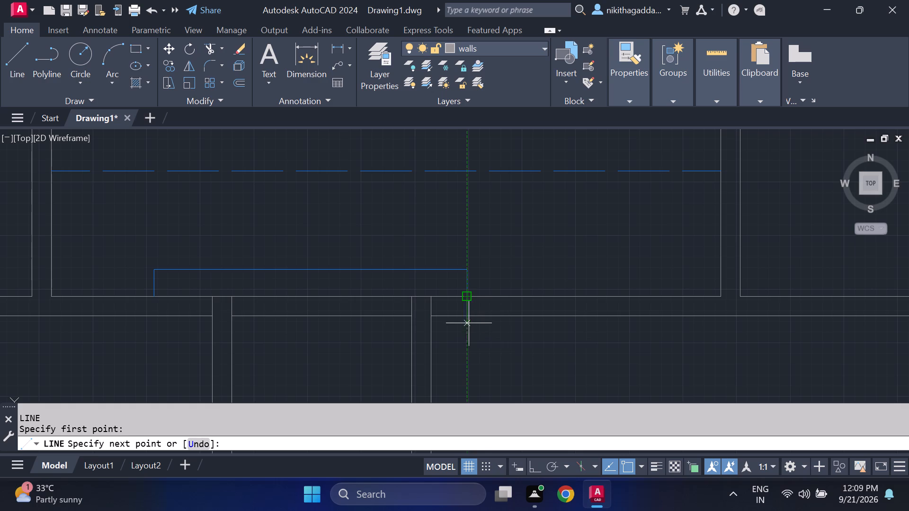
{"action": "left_click", "coordinate": [468, 322]}
{"action": "key", "text": "Escape"}
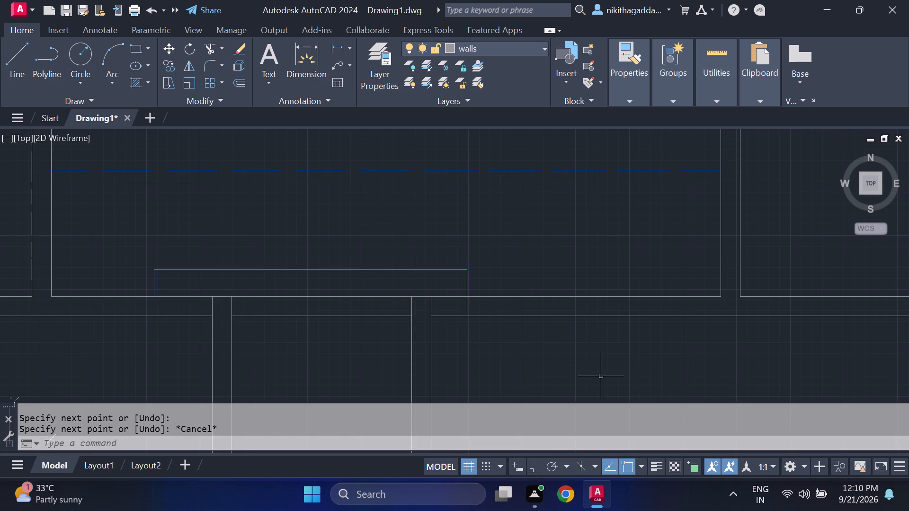
{"action": "key", "text": "space"}
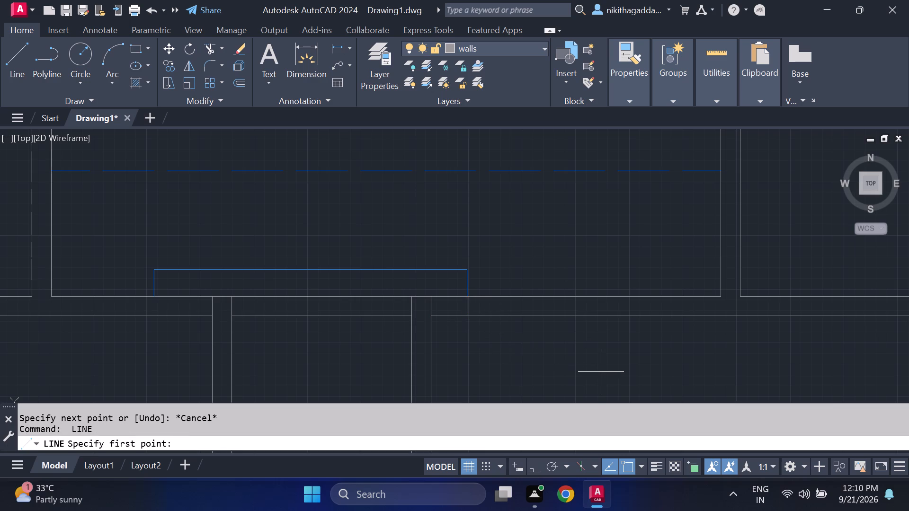
{"action": "left_click", "coordinate": [689, 300]}
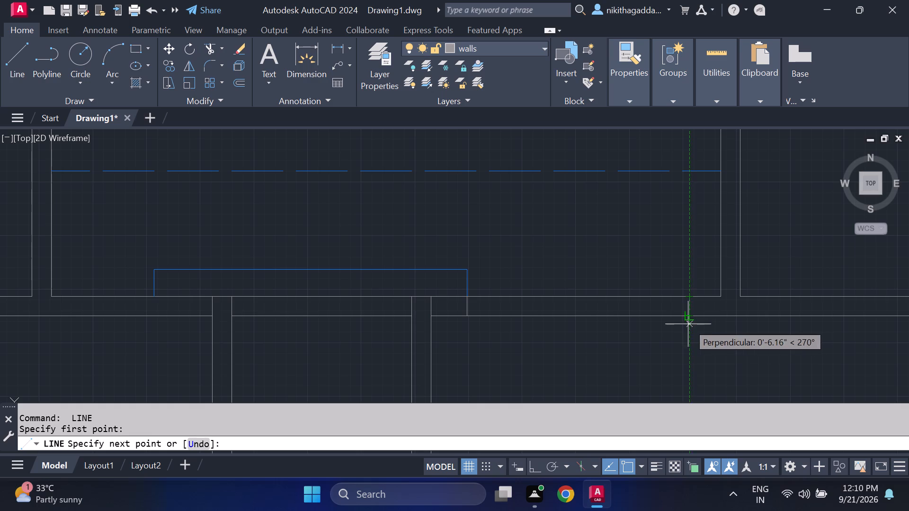
{"action": "left_click", "coordinate": [688, 321]}
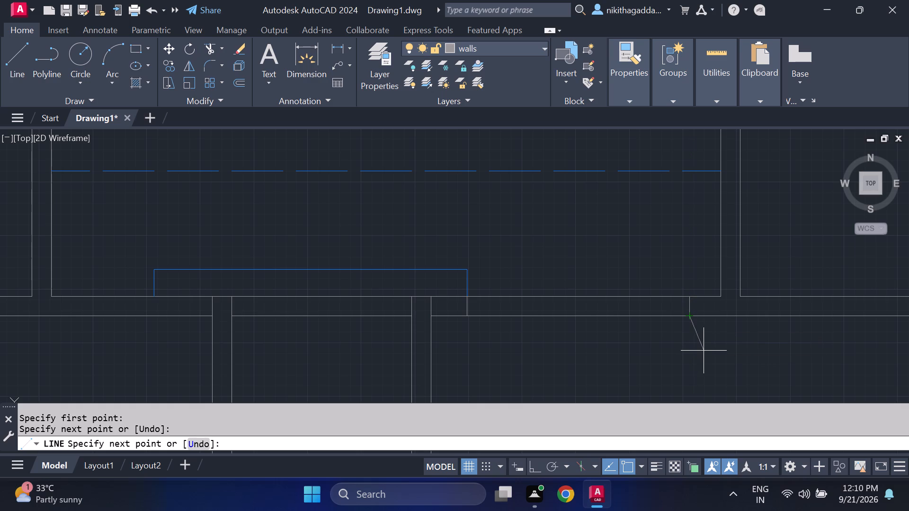
{"action": "key", "text": "Escape"}
Draw two short lines across the vertical wall between the central front space and the right-hand front room, above and below the dashed line.
{"action": "key", "text": "l"}
{"action": "key", "text": "Return"}
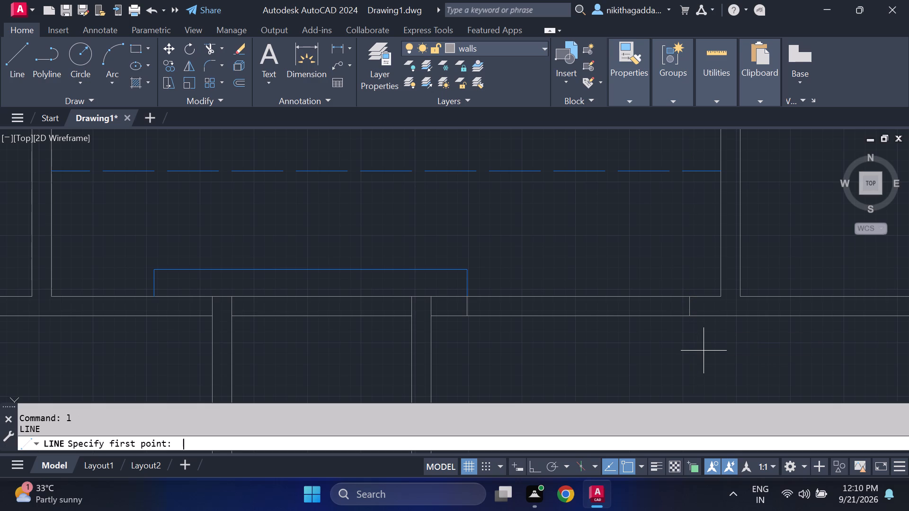
{"action": "middle_click_drag", "start_coordinate": [676, 316], "coordinate": [609, 372]}
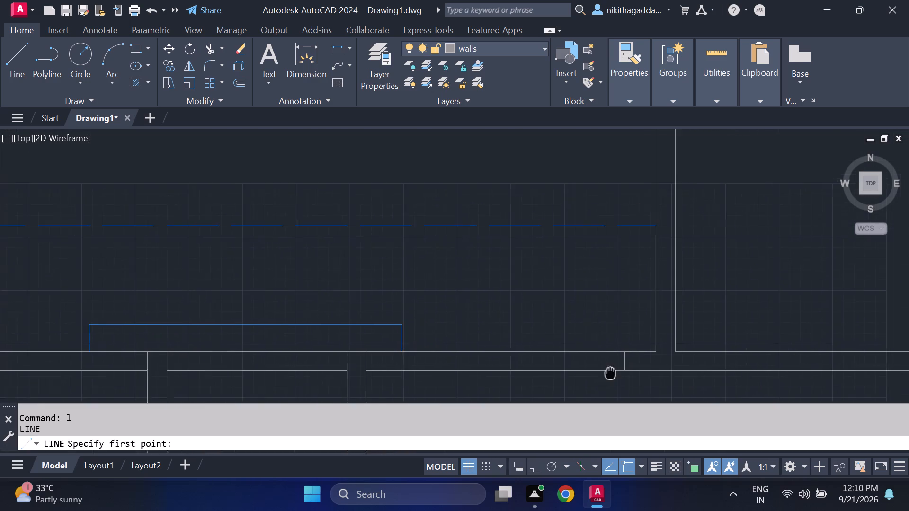
{"action": "middle_click_drag", "start_coordinate": [609, 372], "coordinate": [604, 372]}
{"action": "middle_click_drag", "start_coordinate": [613, 219], "coordinate": [588, 262]}
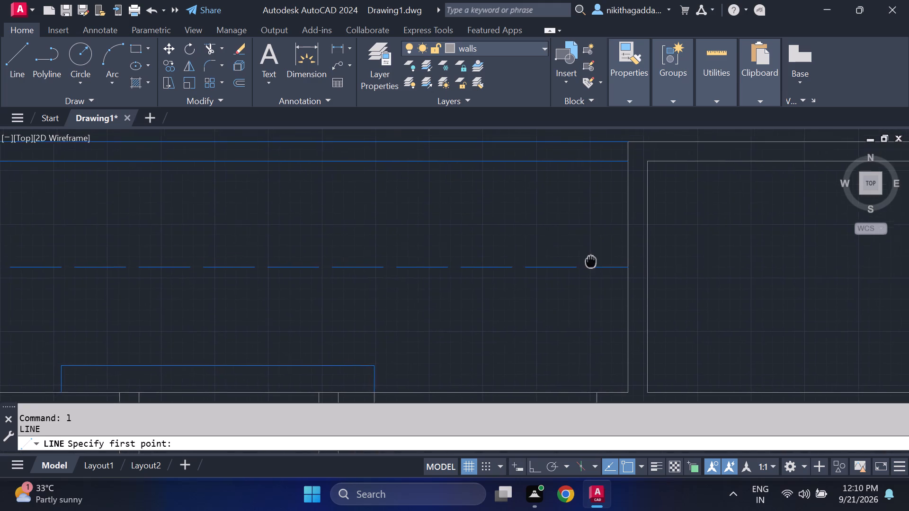
{"action": "middle_click_drag", "start_coordinate": [588, 262], "coordinate": [585, 262]}
{"action": "left_click", "coordinate": [622, 222]}
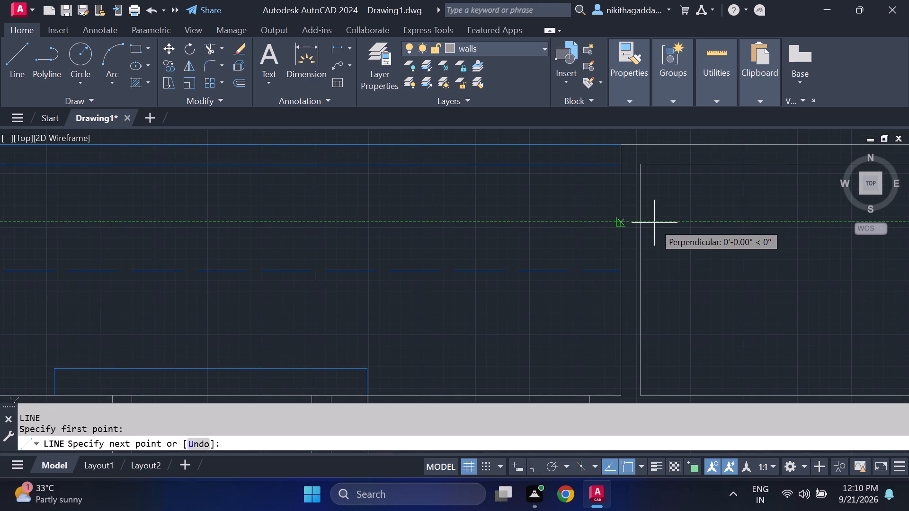
{"action": "left_click", "coordinate": [642, 225]}
{"action": "key", "text": "Return"}
{"action": "key", "text": "Return"}
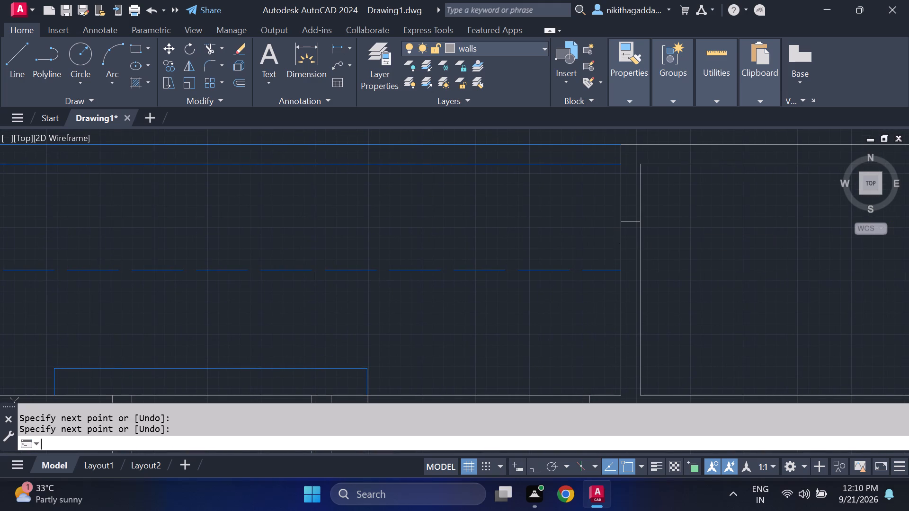
{"action": "left_click", "coordinate": [623, 312]}
{"action": "left_click", "coordinate": [643, 312]}
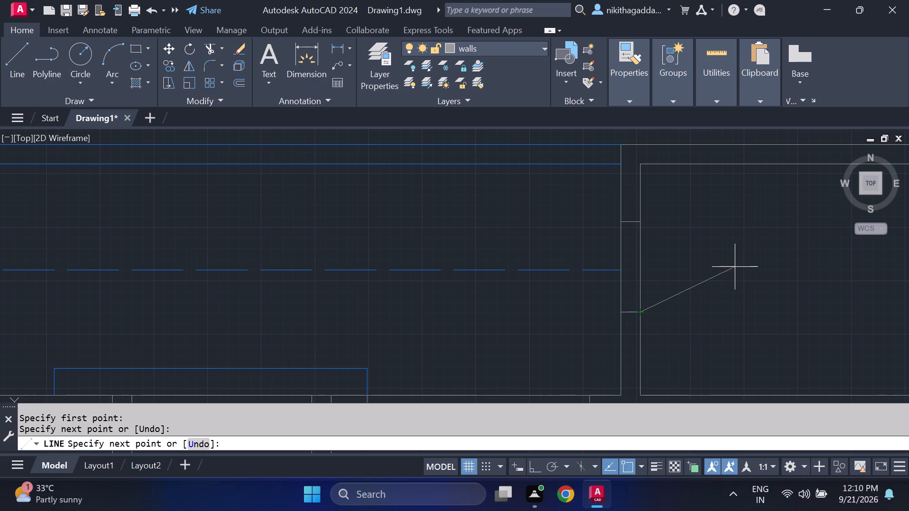
{"action": "key", "text": "Escape"}
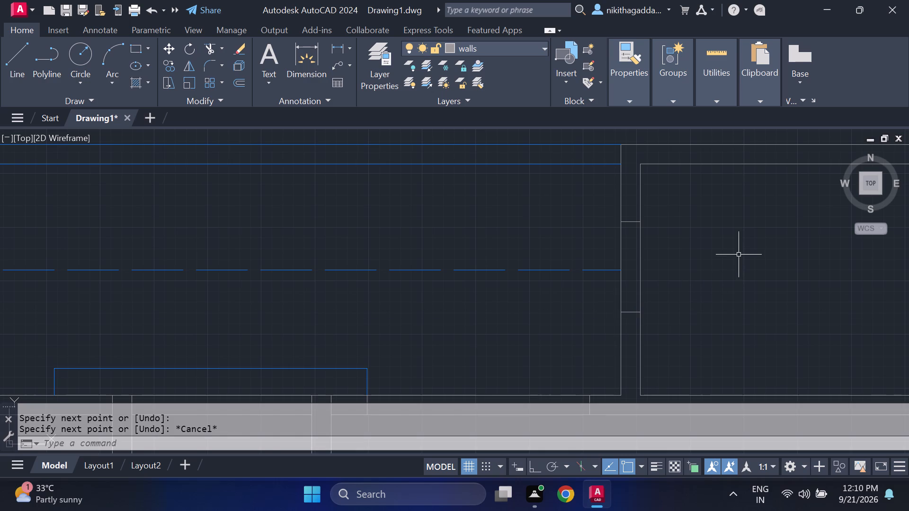
On the windows layer, draw a line along the upper face of the wall below the central front space, between the two short cross lines.
{"action": "left_click", "coordinate": [535, 52]}
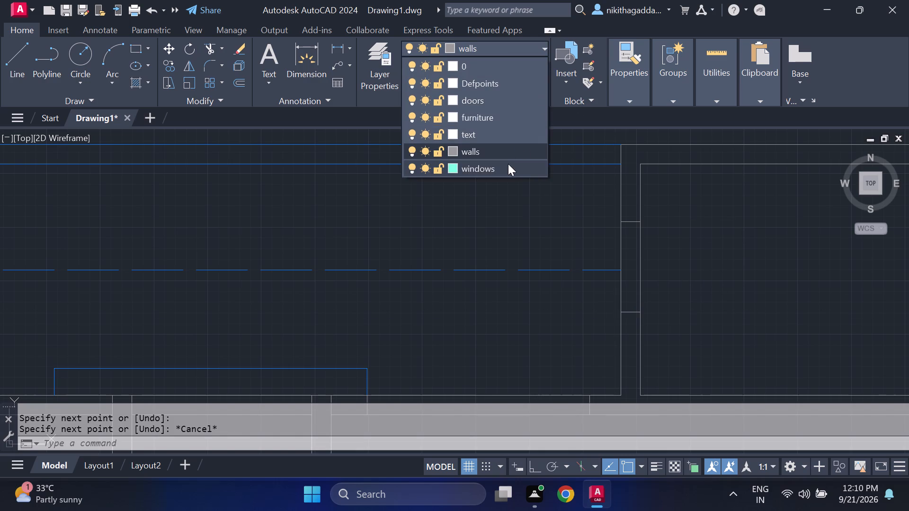
{"action": "left_click", "coordinate": [508, 164]}
{"action": "middle_click_drag", "start_coordinate": [501, 310], "coordinate": [451, 175]}
{"action": "scroll", "coordinate": [492, 304], "scroll_direction": "up", "scroll_amount": 1}
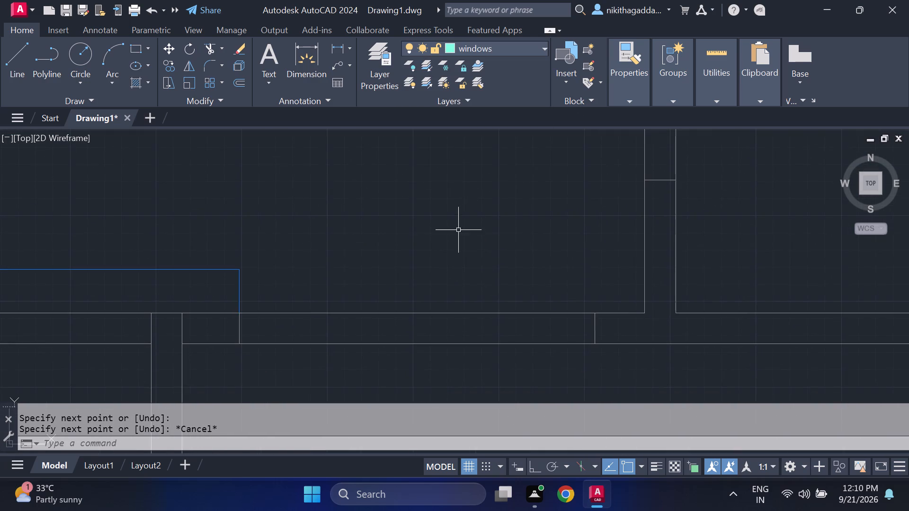
{"action": "scroll", "coordinate": [456, 247], "scroll_direction": "down", "scroll_amount": 2}
{"action": "key", "text": "l"}
{"action": "key", "text": "Return"}
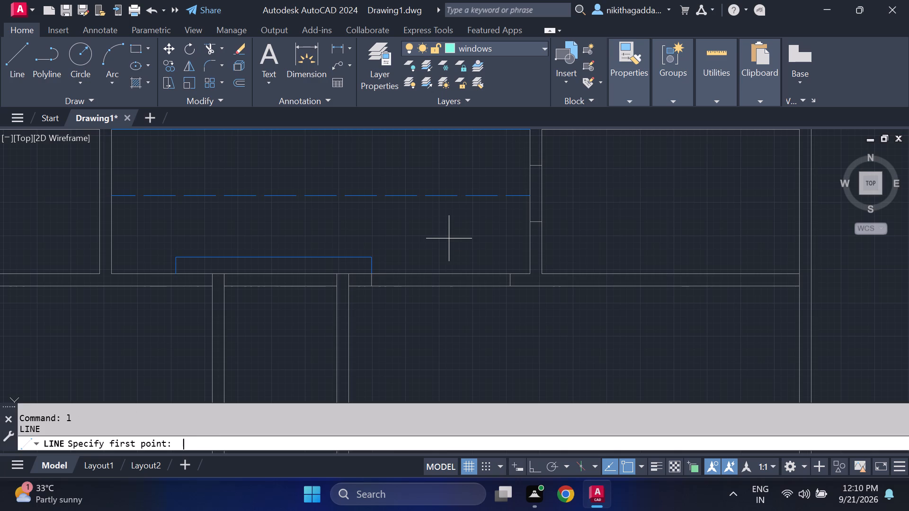
{"action": "scroll", "coordinate": [374, 274], "scroll_direction": "up", "scroll_amount": 2}
{"action": "left_click", "coordinate": [369, 274]}
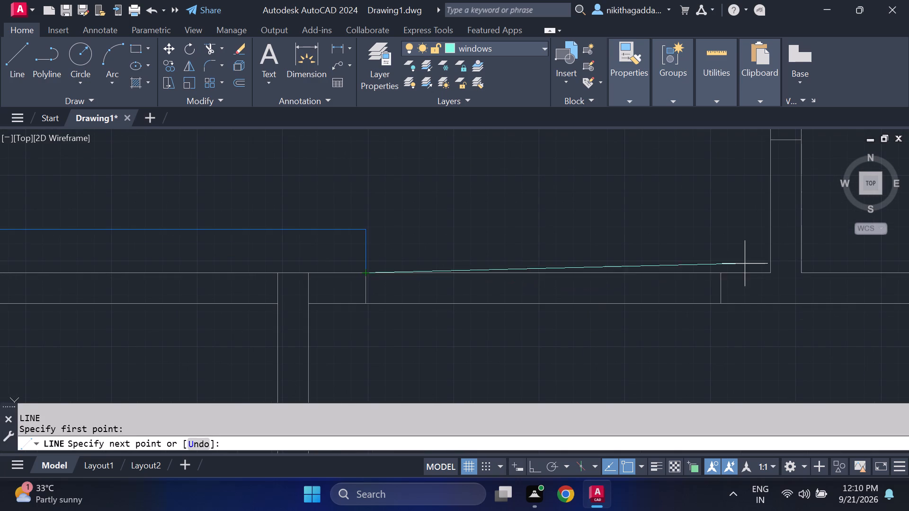
{"action": "left_click", "coordinate": [722, 274]}
{"action": "key", "text": "Return"}
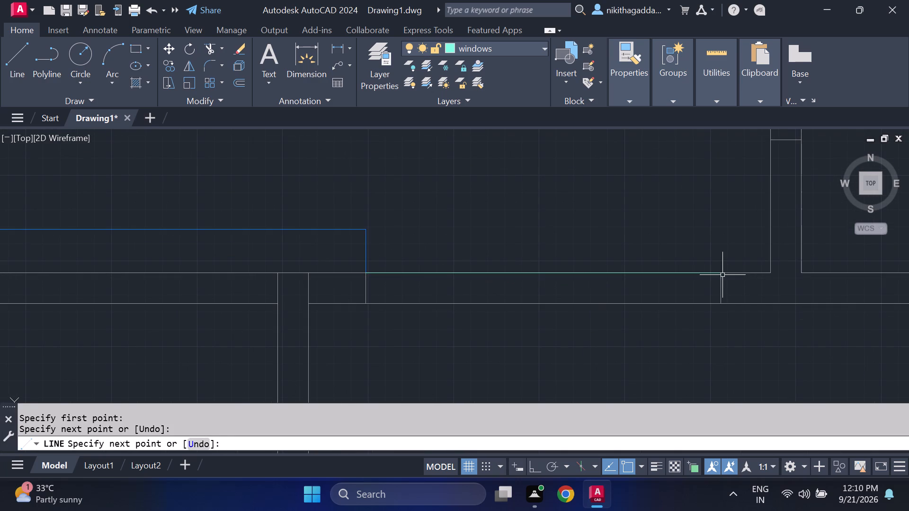
Draw two more window lines between the same cross lines, along the horizontal wall's middle and its lower face.
{"action": "key", "text": "Return"}
{"action": "left_click", "coordinate": [364, 288]}
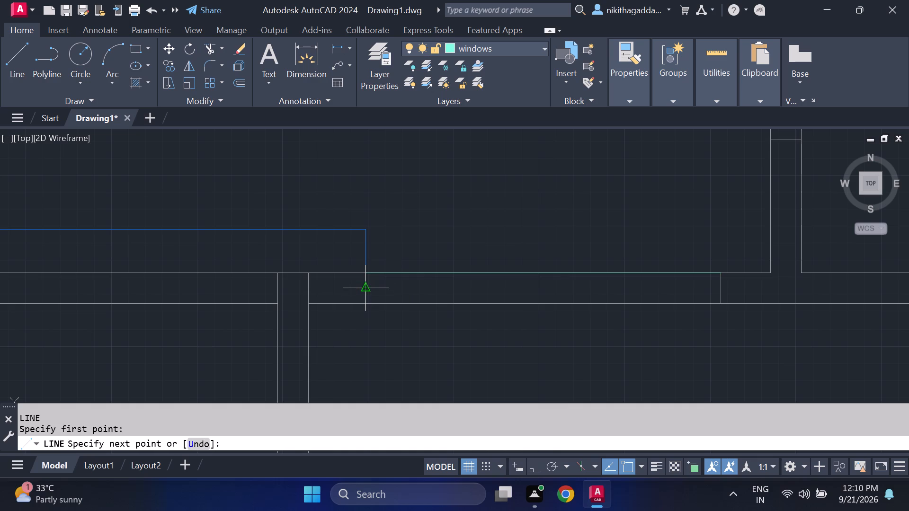
{"action": "left_click", "coordinate": [722, 288]}
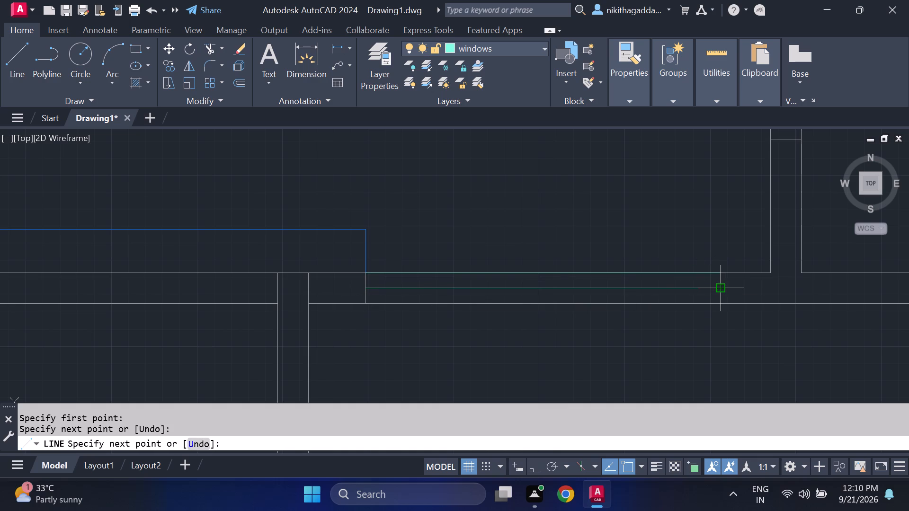
{"action": "key", "text": "Return"}
{"action": "key", "text": "Return"}
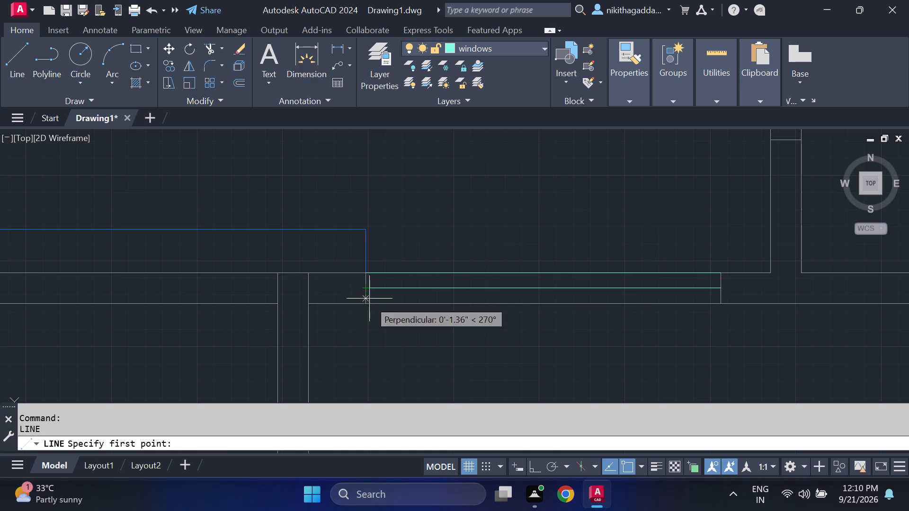
{"action": "left_click", "coordinate": [368, 304]}
{"action": "left_click", "coordinate": [719, 302]}
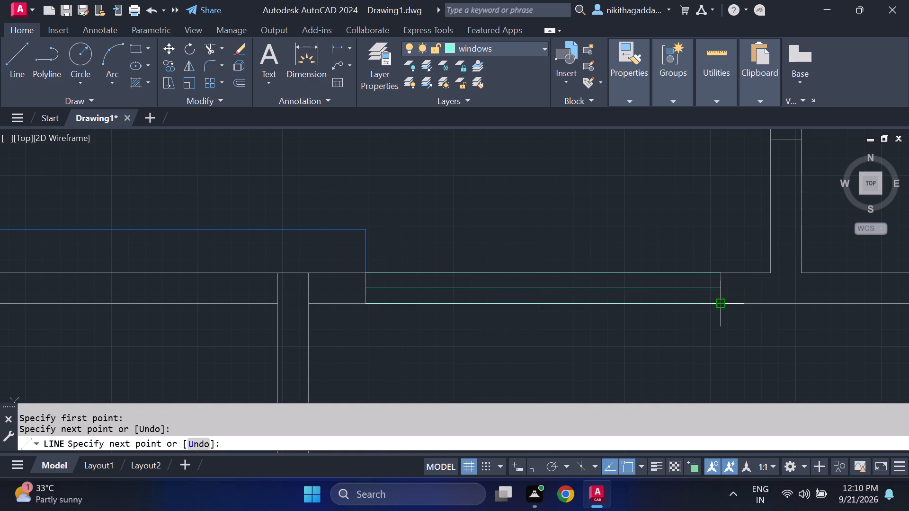
{"action": "key", "text": "Return"}
Draw a window line along the left face of the wall between the central space and right-hand front room, between its cross lines.
{"action": "key", "text": "Return"}
{"action": "scroll", "coordinate": [720, 311], "scroll_direction": "down", "scroll_amount": 2}
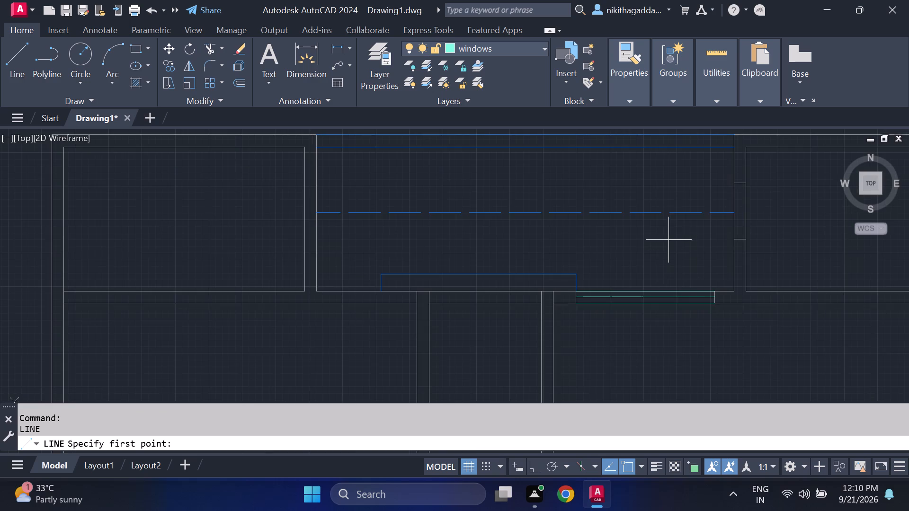
{"action": "middle_click_drag", "start_coordinate": [671, 229], "coordinate": [609, 285]}
{"action": "scroll", "coordinate": [729, 266], "scroll_direction": "up", "scroll_amount": 1}
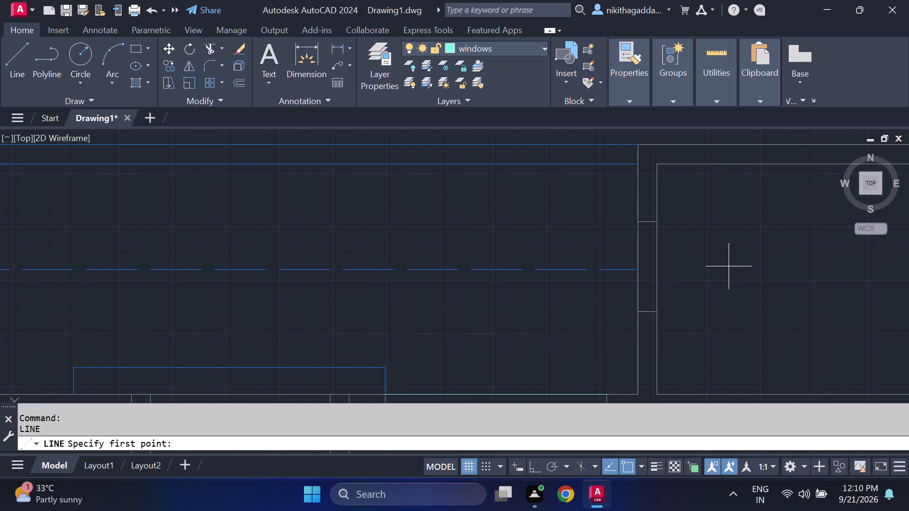
{"action": "scroll", "coordinate": [654, 252], "scroll_direction": "up", "scroll_amount": 1}
{"action": "left_click_drag", "start_coordinate": [631, 204], "coordinate": [631, 209]}
{"action": "left_click", "coordinate": [632, 350]}
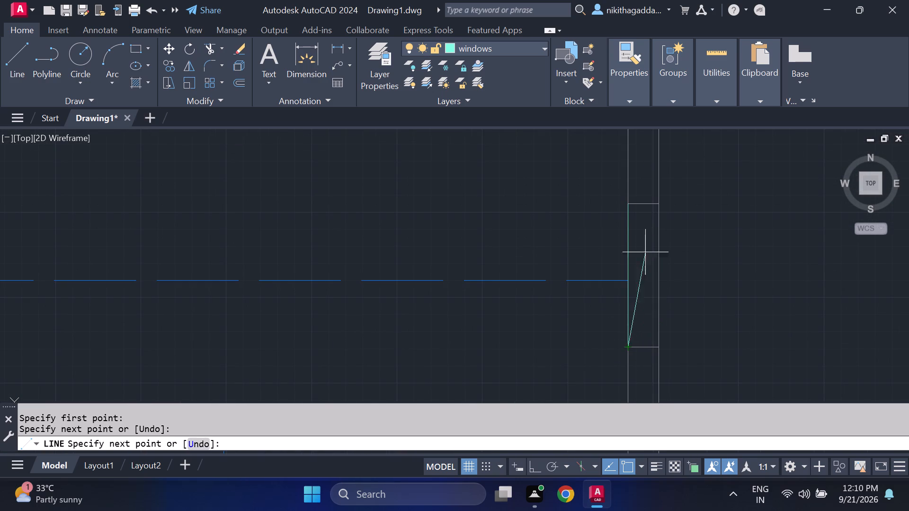
{"action": "key", "text": "Return"}
Draw two more window lines between the same cross lines, along the vertical wall's middle and its right face.
{"action": "key", "text": "Return"}
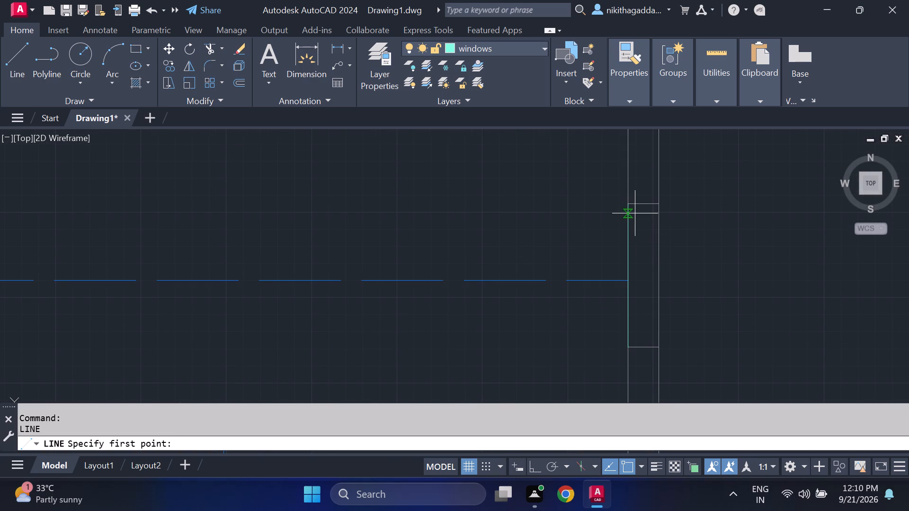
{"action": "left_click", "coordinate": [643, 205]}
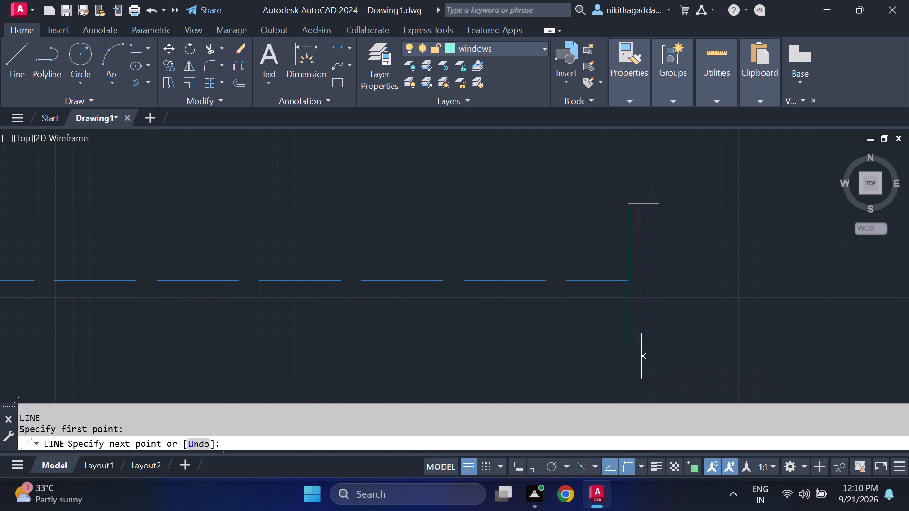
{"action": "left_click", "coordinate": [643, 348]}
{"action": "key", "text": "Return"}
{"action": "key", "text": "Return"}
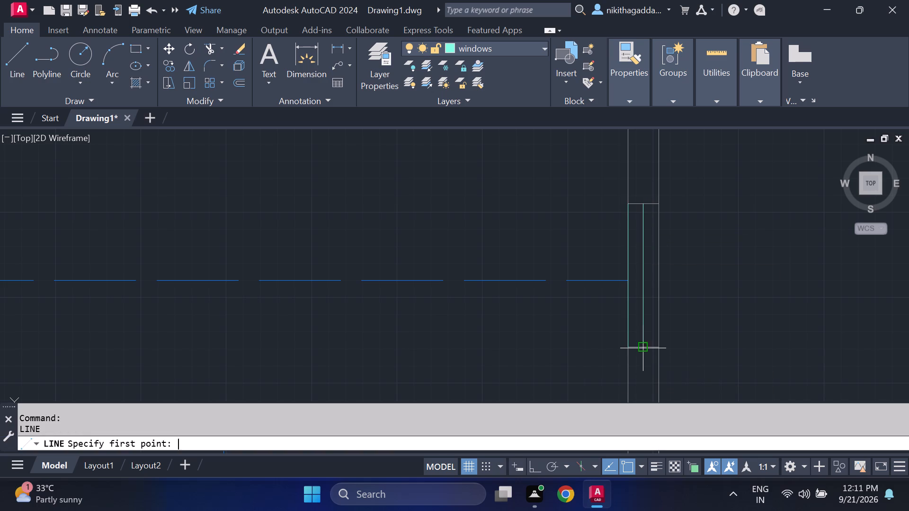
{"action": "left_click", "coordinate": [658, 203]}
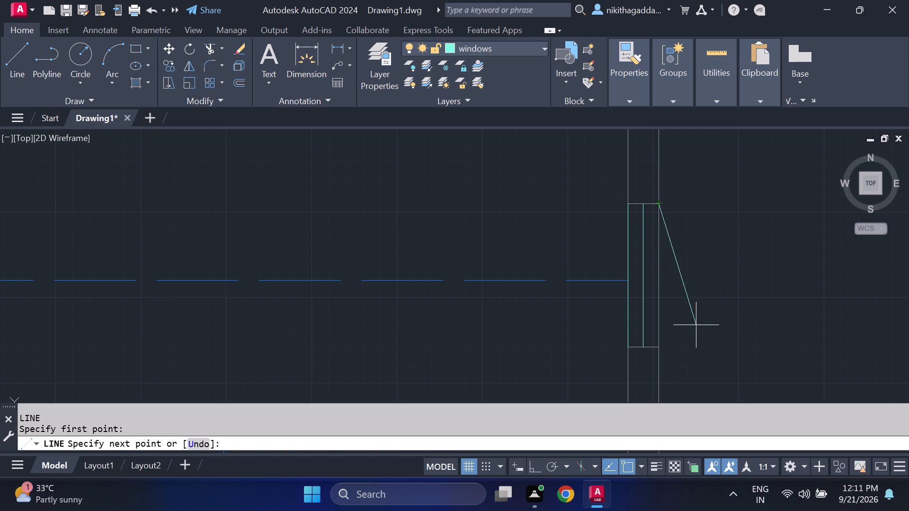
{"action": "left_click", "coordinate": [656, 344]}
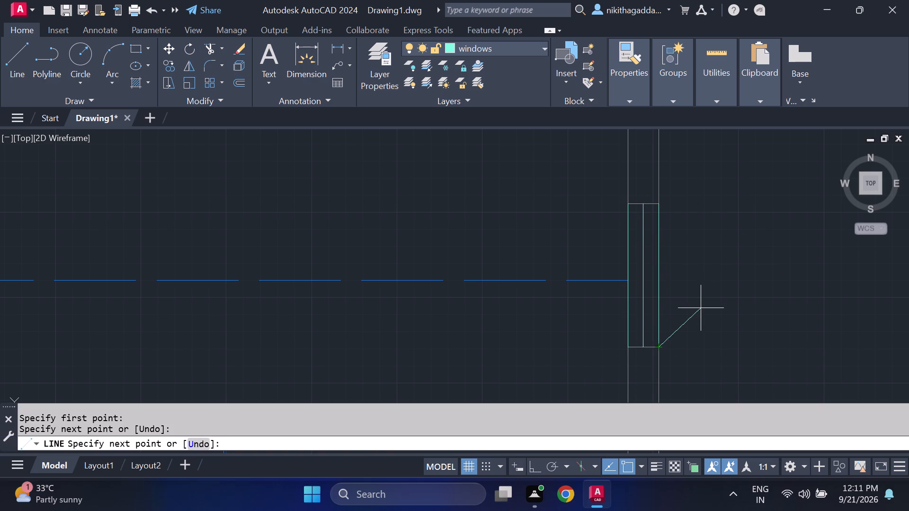
{"action": "key", "text": "Return"}
Mirror the horizontal window's three lines and the vertical window with its end lines about a vertical line near the blue rectangle's left edge, keeping the originals.
{"action": "scroll", "coordinate": [708, 303], "scroll_direction": "down", "scroll_amount": 4}
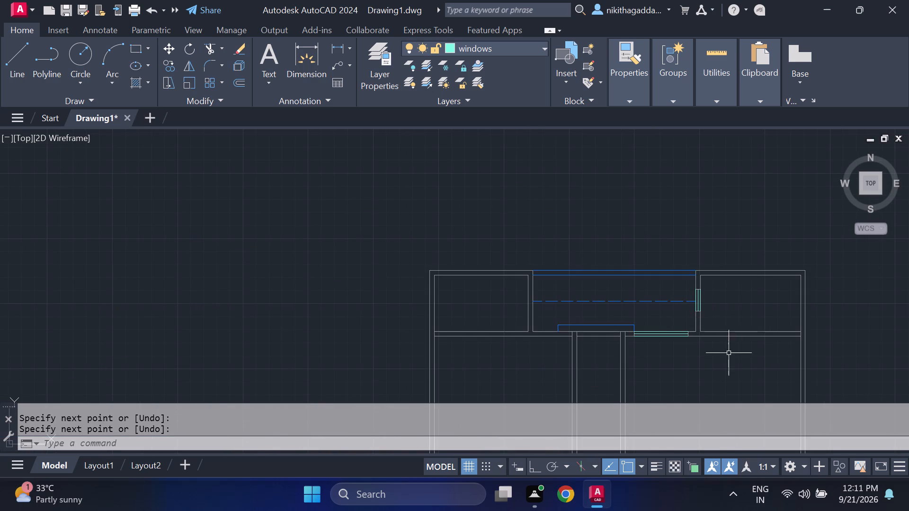
{"action": "scroll", "coordinate": [727, 350], "scroll_direction": "down", "scroll_amount": 1}
{"action": "scroll", "coordinate": [722, 333], "scroll_direction": "up", "scroll_amount": 2}
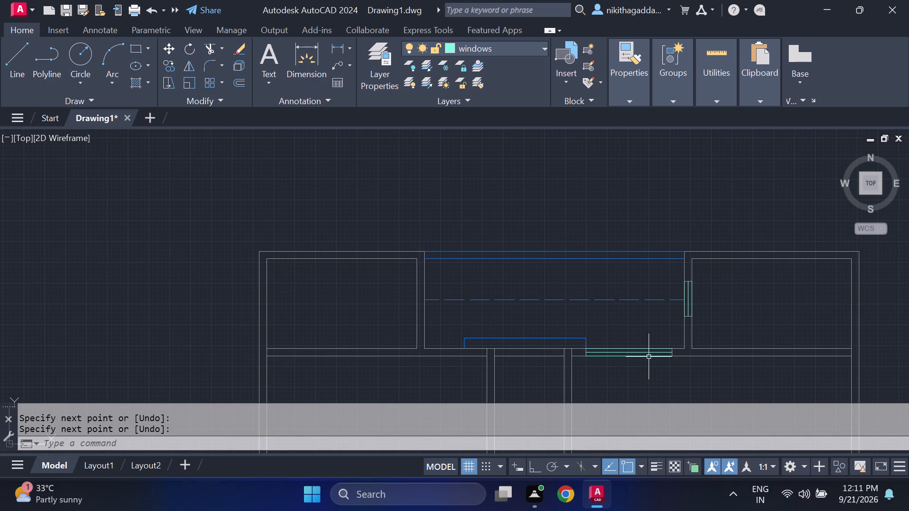
{"action": "scroll", "coordinate": [650, 358], "scroll_direction": "up", "scroll_amount": 3}
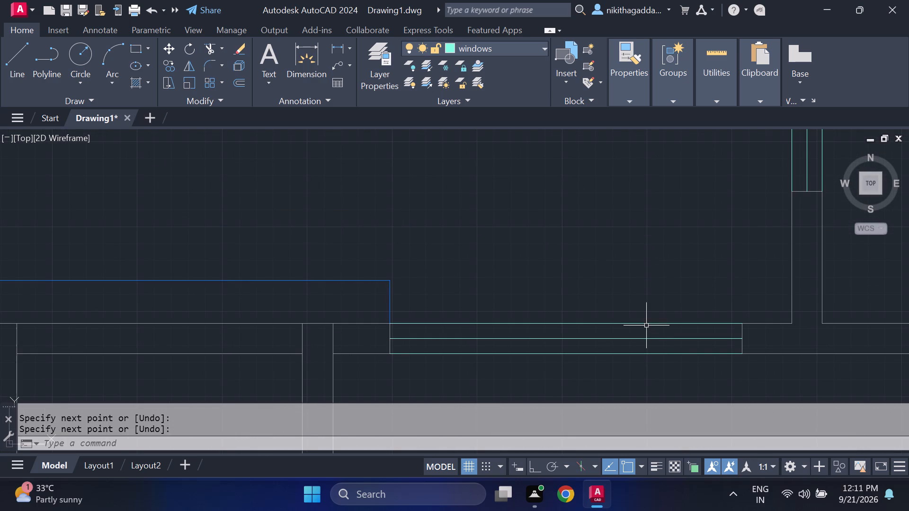
{"action": "left_click", "coordinate": [646, 324]}
{"action": "left_click", "coordinate": [645, 339]}
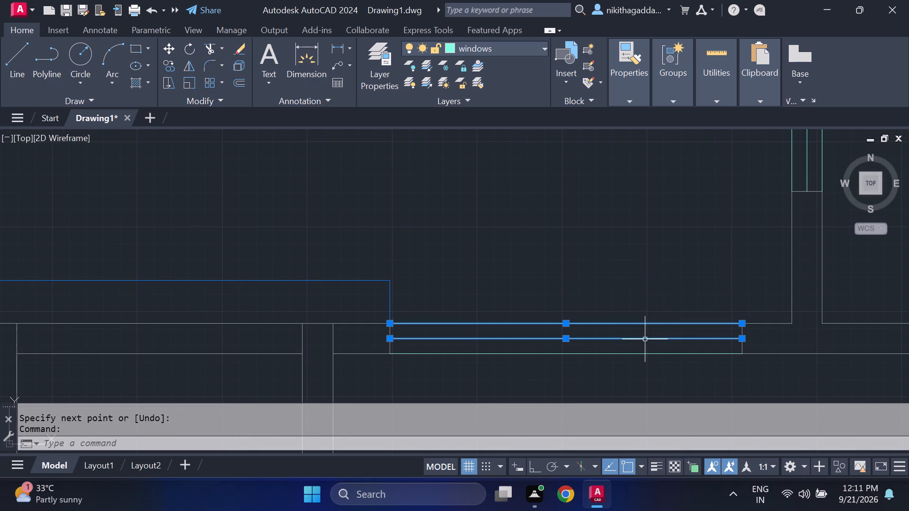
{"action": "left_click", "coordinate": [643, 355]}
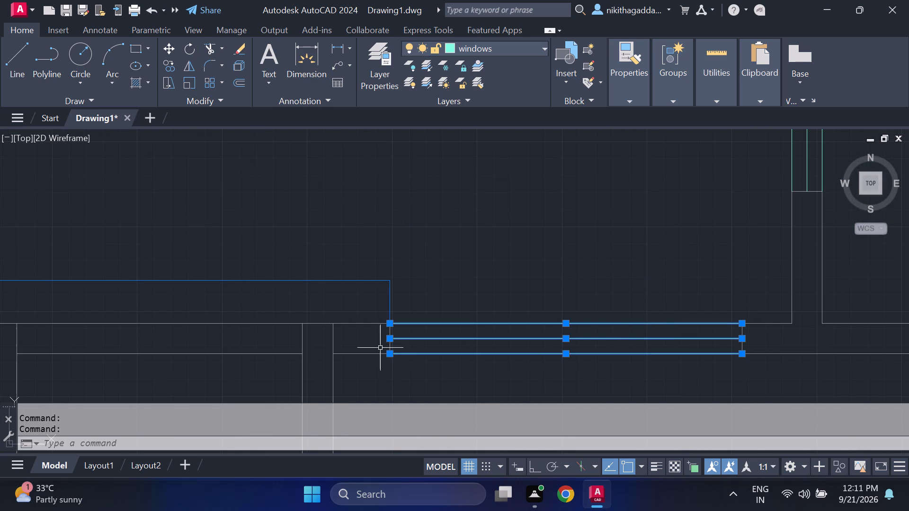
{"action": "scroll", "coordinate": [378, 336], "scroll_direction": "up", "scroll_amount": 2}
{"action": "left_click", "coordinate": [413, 331]}
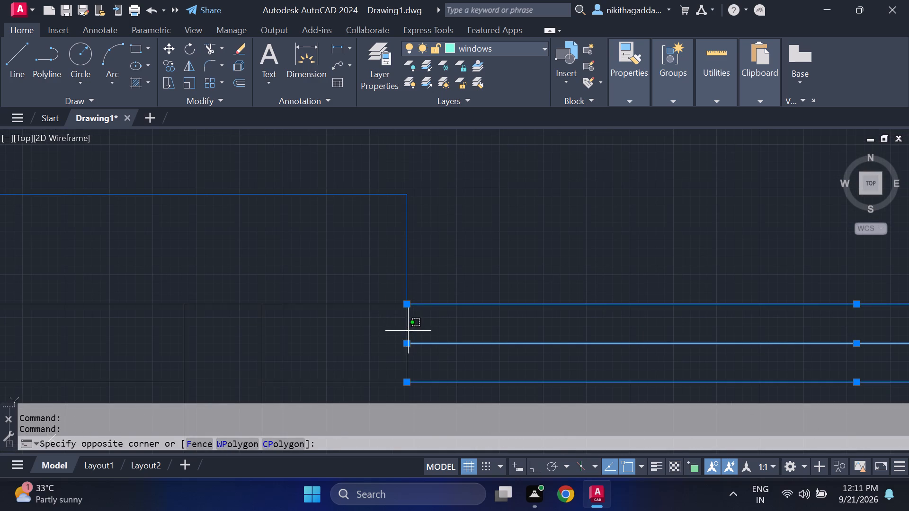
{"action": "left_click", "coordinate": [421, 327]}
{"action": "scroll", "coordinate": [424, 325], "scroll_direction": "down", "scroll_amount": 4}
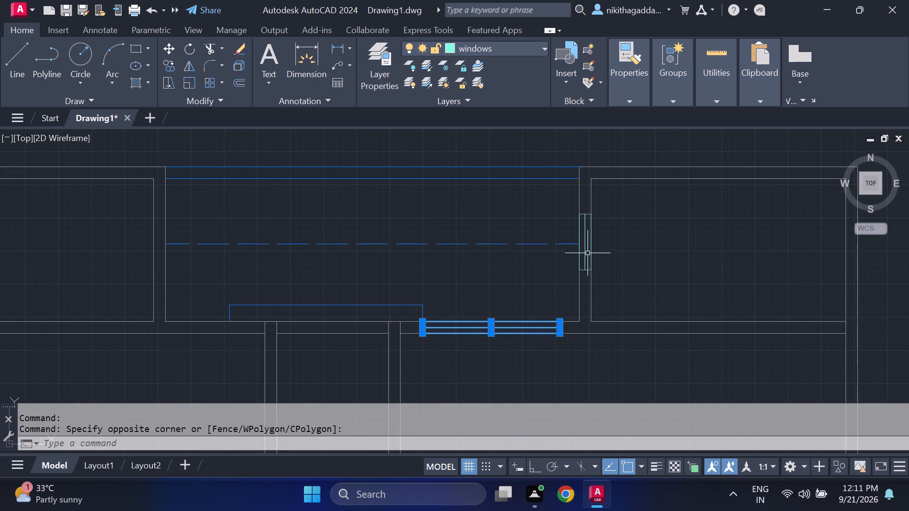
{"action": "scroll", "coordinate": [591, 227], "scroll_direction": "up", "scroll_amount": 3}
{"action": "left_click", "coordinate": [589, 253]}
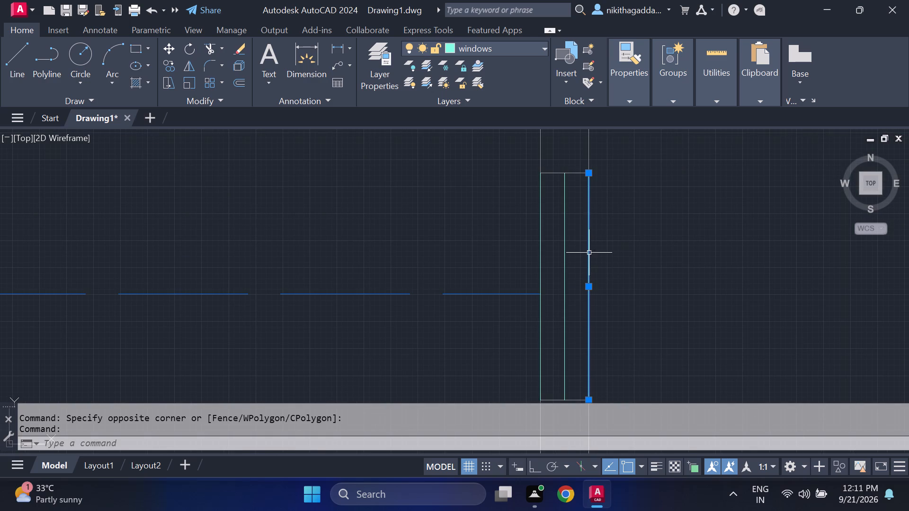
{"action": "left_click", "coordinate": [570, 165]}
{"action": "left_click", "coordinate": [554, 253]}
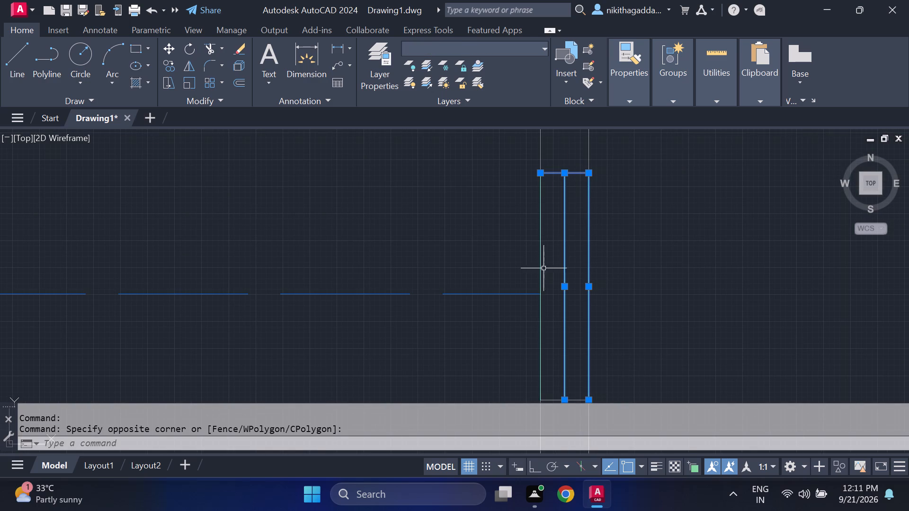
{"action": "left_click", "coordinate": [539, 262]}
{"action": "middle_click_drag", "start_coordinate": [557, 319], "coordinate": [548, 300]}
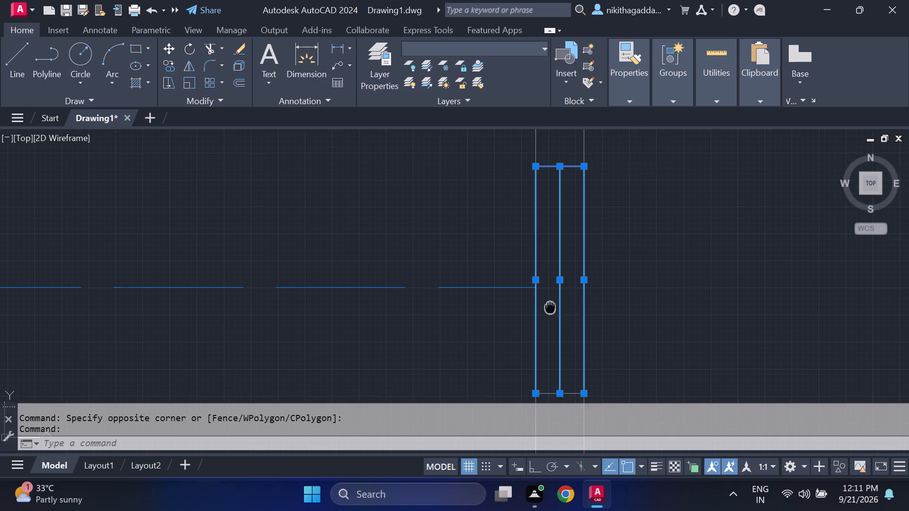
{"action": "middle_click_drag", "start_coordinate": [548, 300], "coordinate": [538, 247]}
{"action": "scroll", "coordinate": [562, 324], "scroll_direction": "up", "scroll_amount": 1}
{"action": "left_click", "coordinate": [562, 324]}
{"action": "left_click", "coordinate": [551, 338]}
{"action": "scroll", "coordinate": [552, 338], "scroll_direction": "down", "scroll_amount": 2}
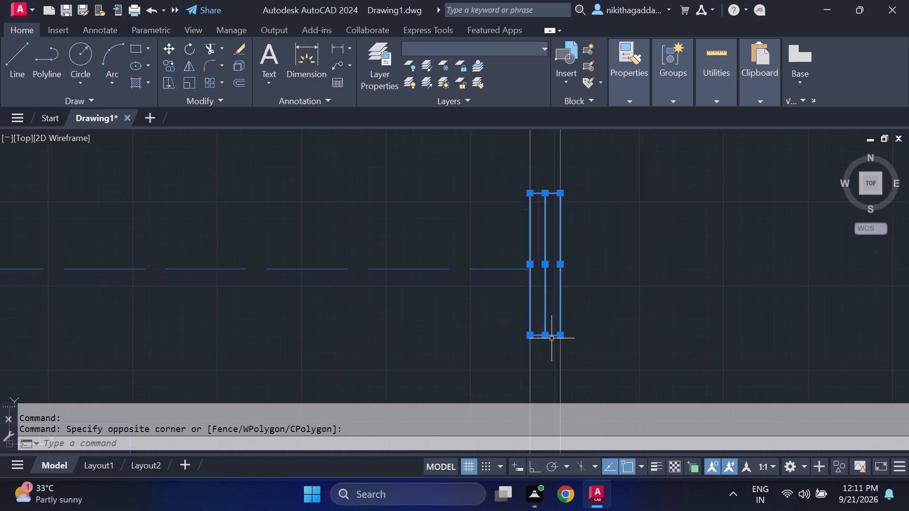
{"action": "scroll", "coordinate": [552, 338], "scroll_direction": "down", "scroll_amount": 2}
{"action": "type", "text": "mi"}
{"action": "key", "text": "Return"}
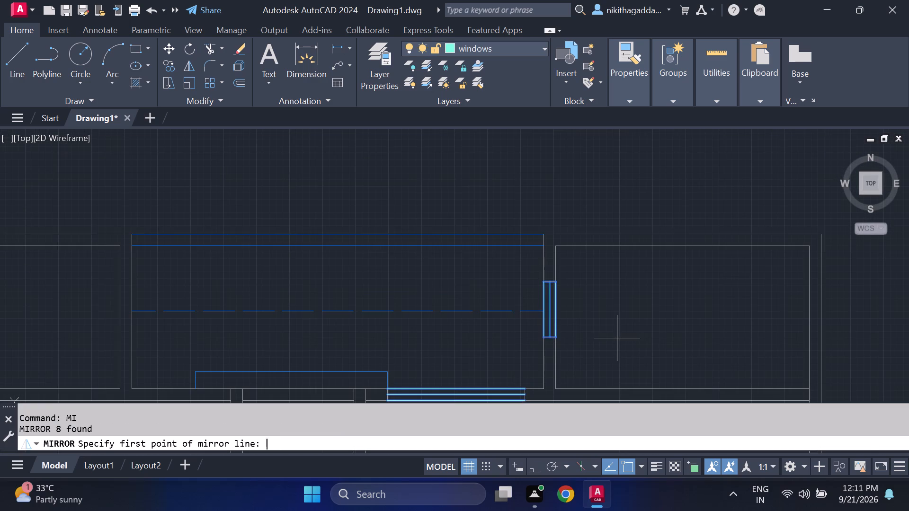
{"action": "middle_click_drag", "start_coordinate": [260, 351], "coordinate": [458, 302]}
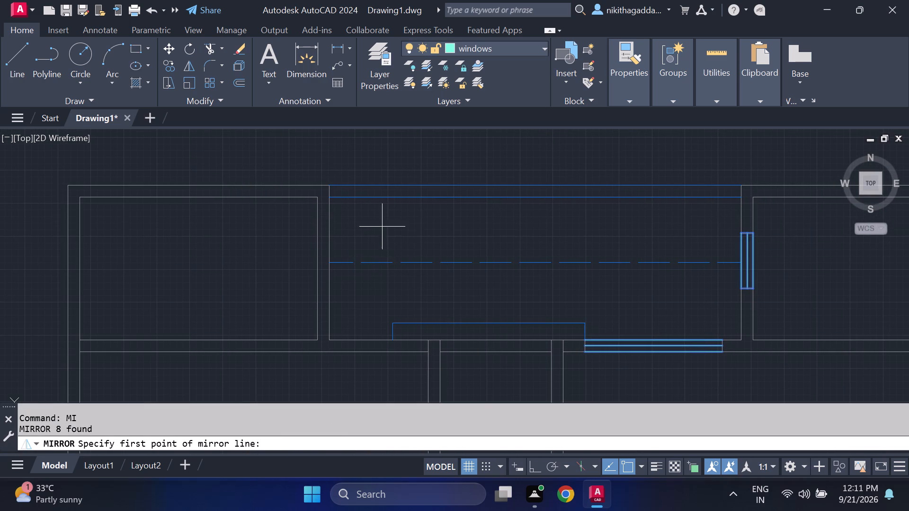
{"action": "left_click", "coordinate": [392, 237]}
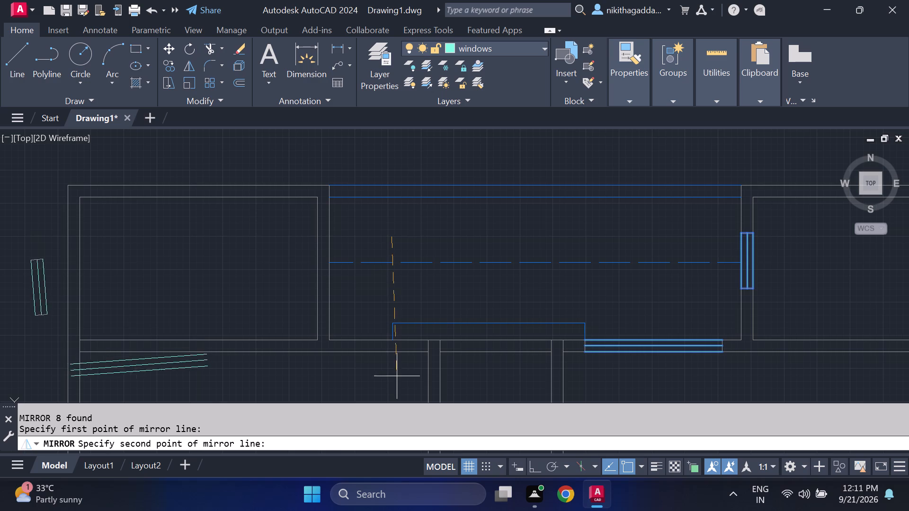
{"action": "key", "text": "F8"}
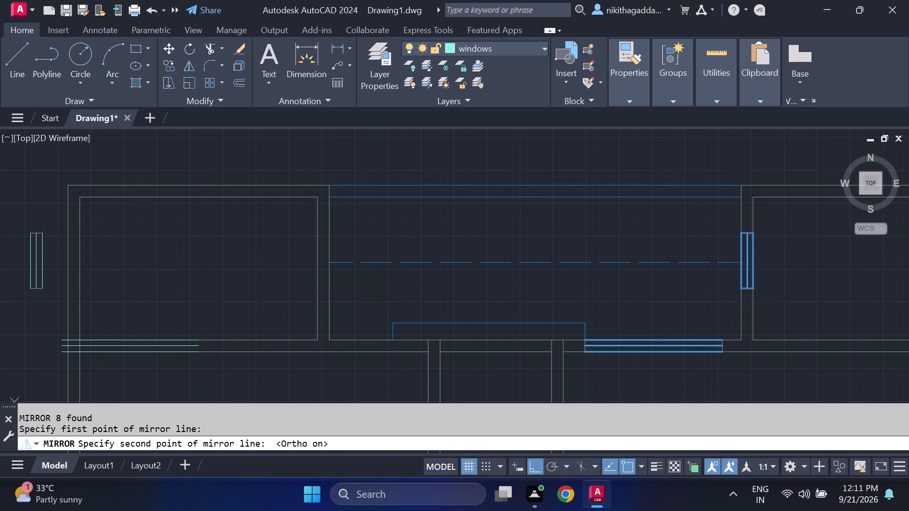
{"action": "left_click", "coordinate": [389, 369]}
{"action": "type", "text": "no"}
{"action": "key", "text": "Return"}
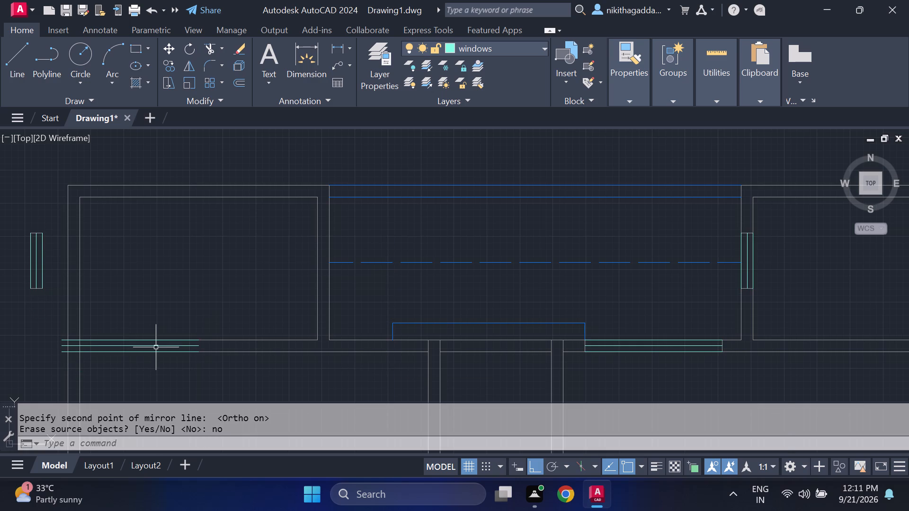
Move the mirrored horizontal window's three lines along the wall until their upper-right end meets the left corner of the central passage wall.
{"action": "scroll", "coordinate": [155, 350], "scroll_direction": "up", "scroll_amount": 1}
{"action": "left_click", "coordinate": [164, 335]}
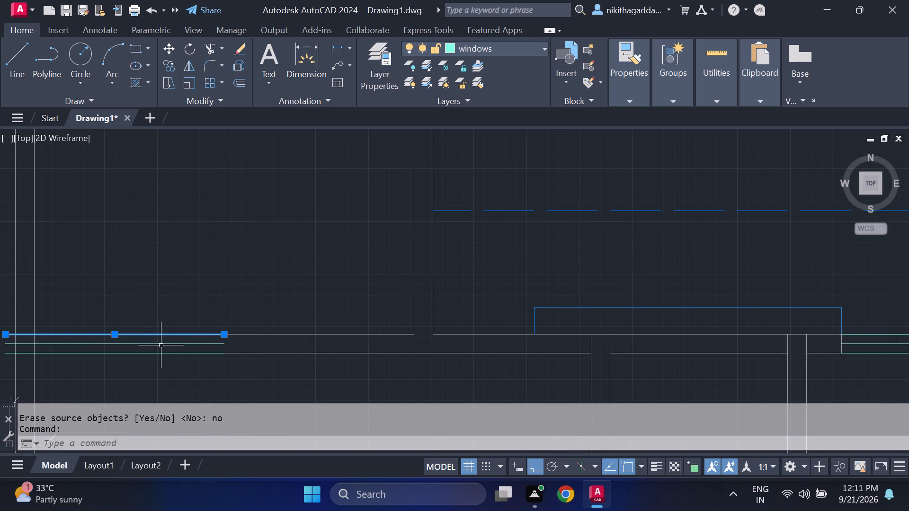
{"action": "left_click", "coordinate": [161, 345]}
{"action": "left_click", "coordinate": [162, 354]}
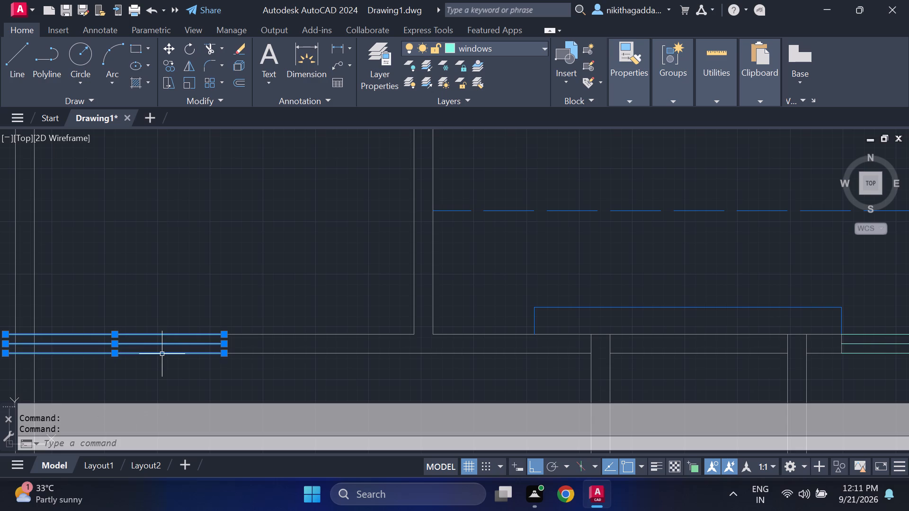
{"action": "key", "text": "m"}
{"action": "key", "text": "Return"}
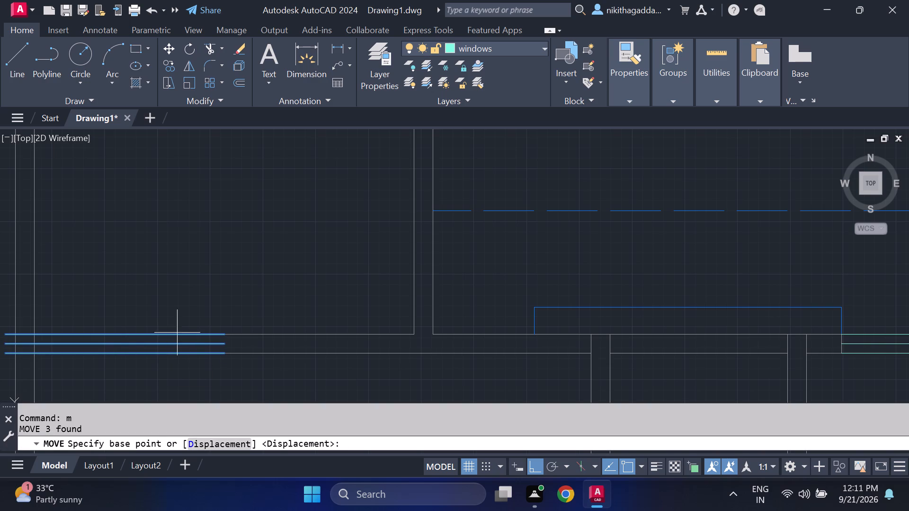
{"action": "left_click", "coordinate": [222, 330]}
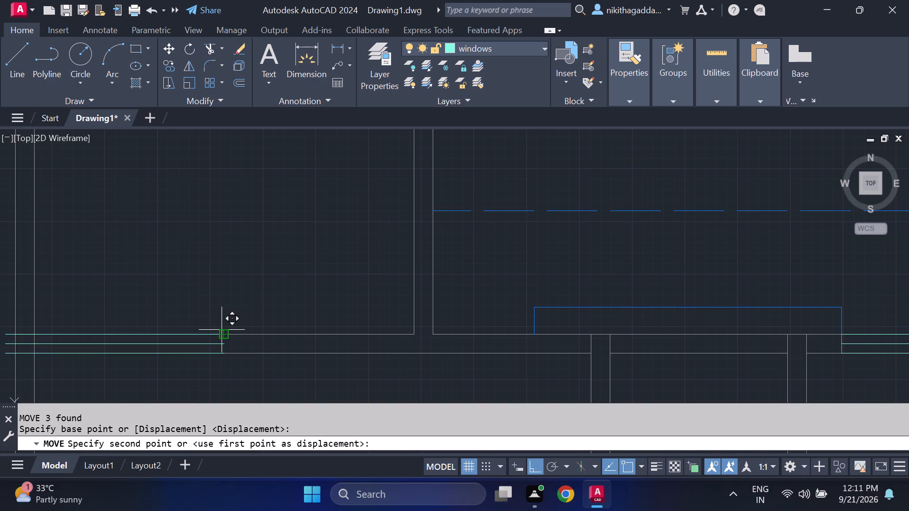
{"action": "left_click", "coordinate": [591, 337]}
On the walls layer, draw a cross line through the horizontal wall, continuing down from the left front room wall's right face.
{"action": "scroll", "coordinate": [254, 355], "scroll_direction": "down", "scroll_amount": 3}
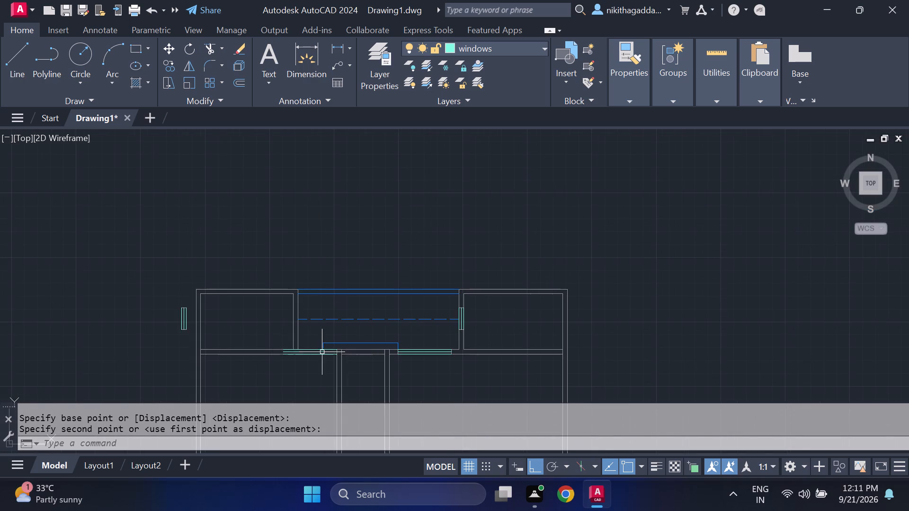
{"action": "scroll", "coordinate": [281, 346], "scroll_direction": "up", "scroll_amount": 3}
{"action": "middle_click_drag", "start_coordinate": [276, 343], "coordinate": [214, 263]}
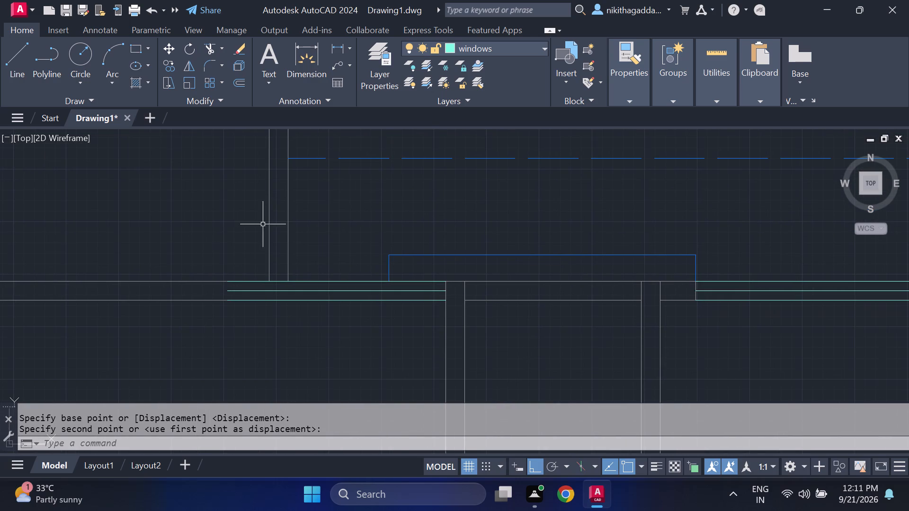
{"action": "left_click", "coordinate": [513, 46]}
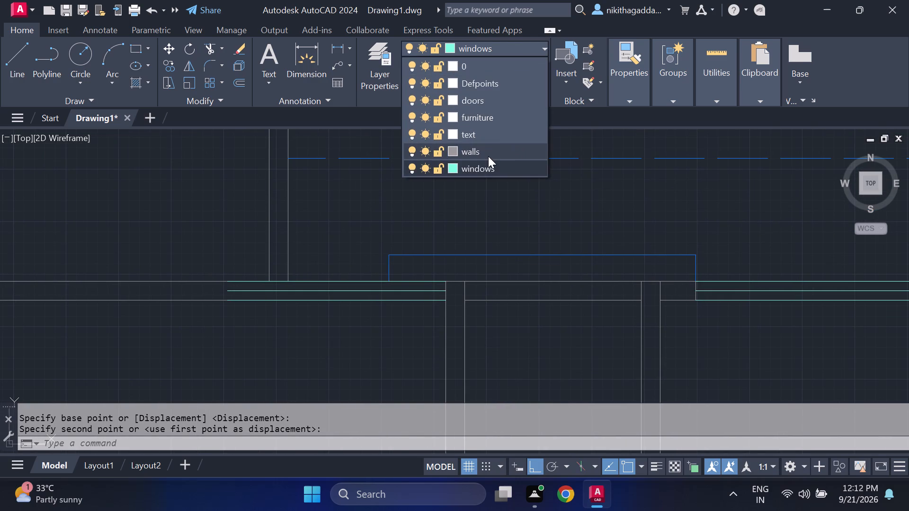
{"action": "left_click", "coordinate": [488, 156]}
{"action": "key", "text": "l"}
{"action": "key", "text": "Return"}
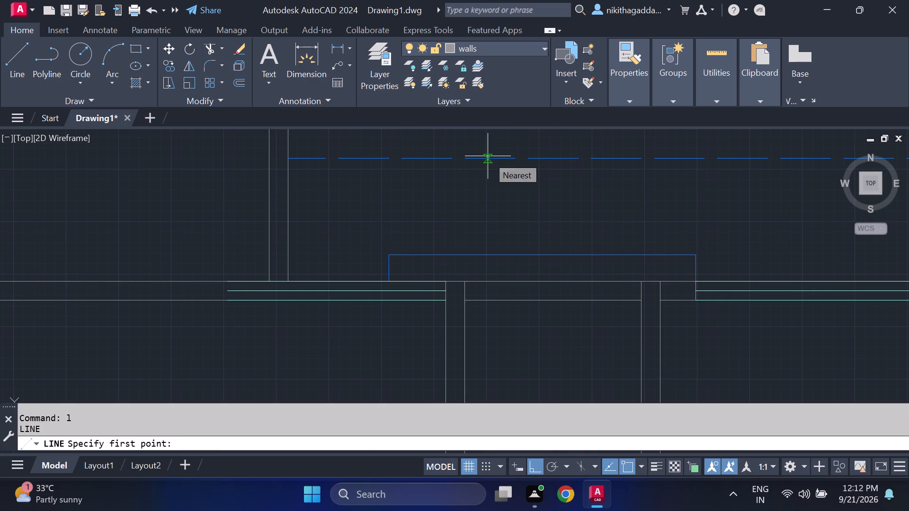
{"action": "left_click", "coordinate": [292, 283]}
{"action": "left_click", "coordinate": [292, 302]}
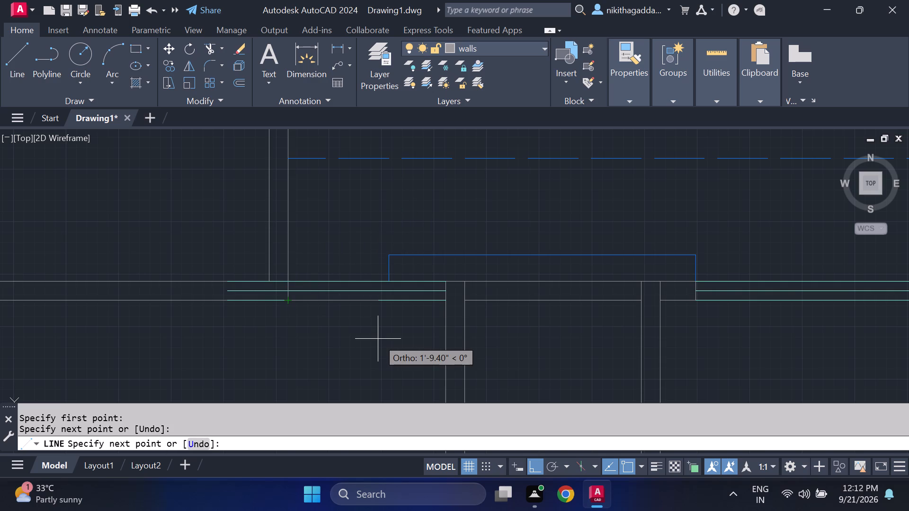
{"action": "key", "text": "Escape"}
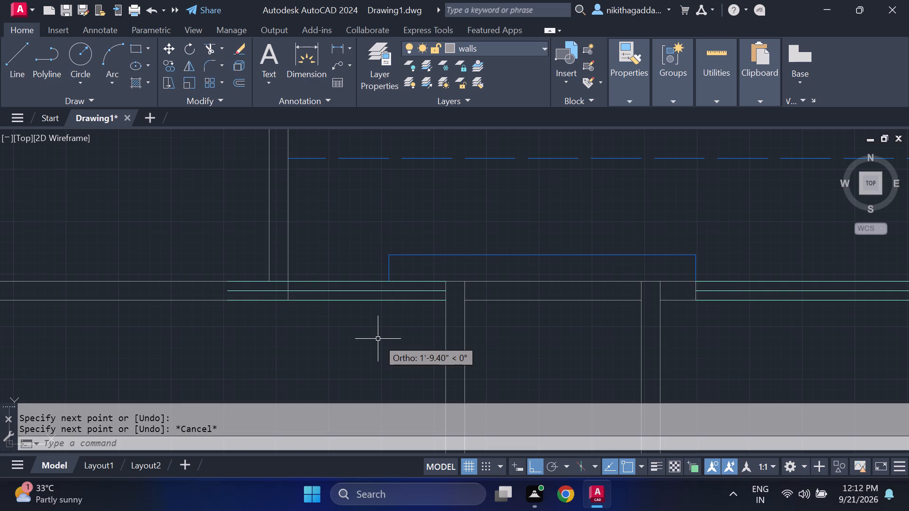
Trim the moved window's three lines and the short wall-face segment left of the new cross line.
{"action": "key", "text": "r"}
{"action": "key", "text": "Escape"}
{"action": "type", "text": "tr"}
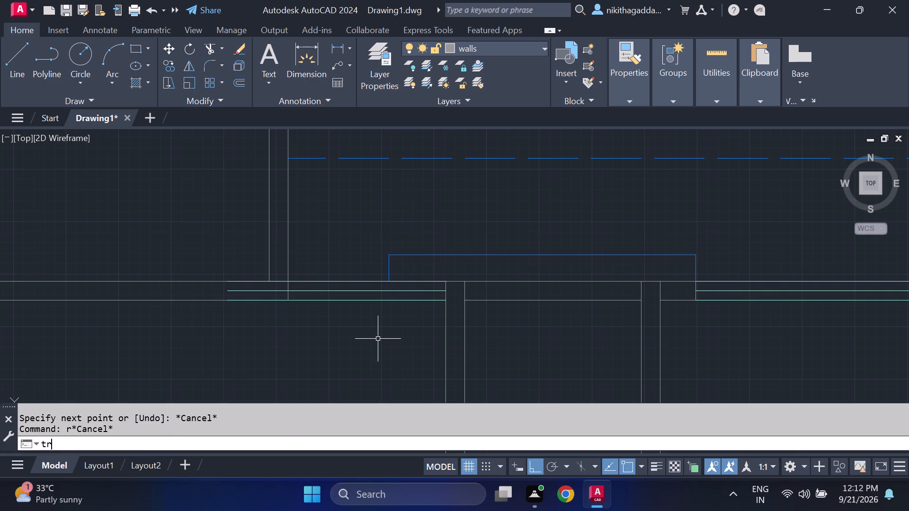
{"action": "key", "text": "Return"}
{"action": "scroll", "coordinate": [254, 289], "scroll_direction": "up", "scroll_amount": 2}
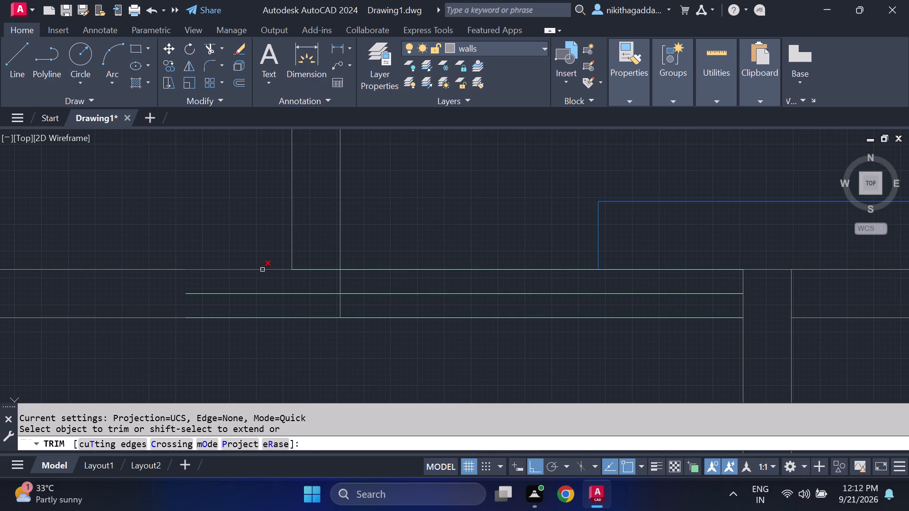
{"action": "left_click", "coordinate": [264, 270]}
{"action": "left_click", "coordinate": [306, 270]}
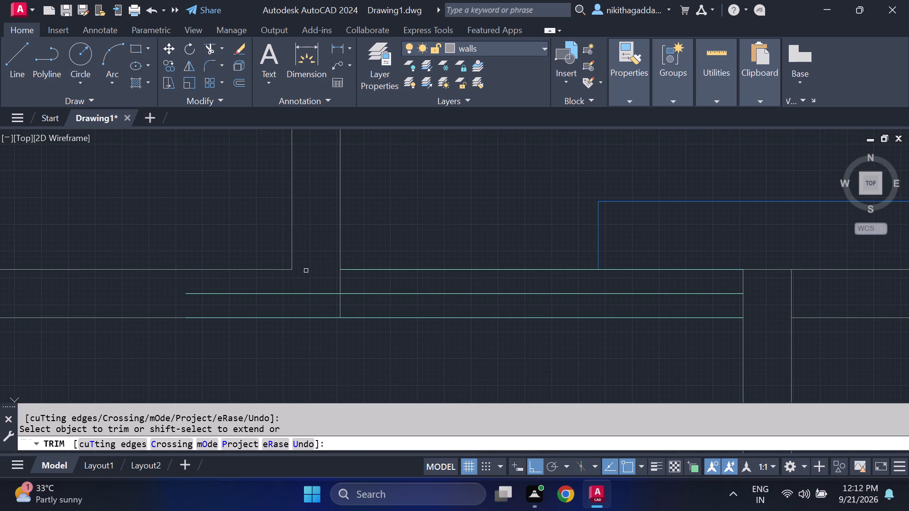
{"action": "left_click", "coordinate": [297, 295]}
{"action": "left_click", "coordinate": [293, 317]}
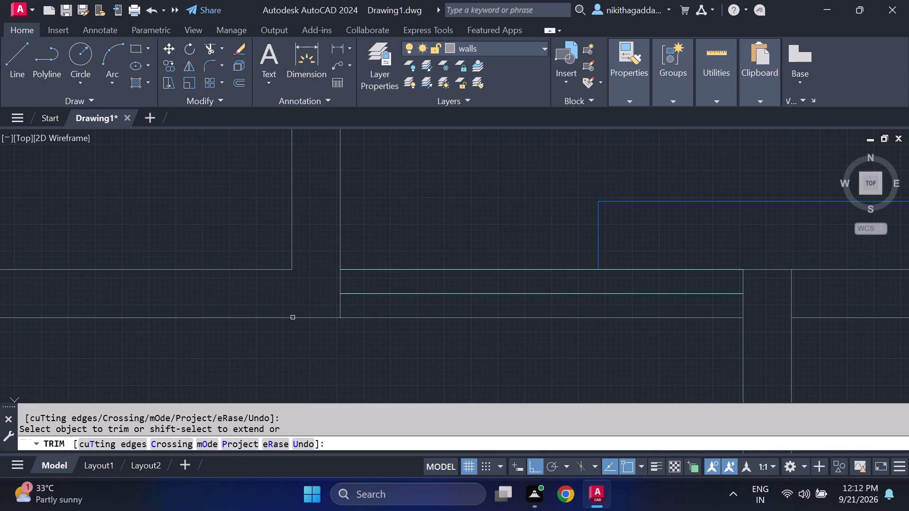
{"action": "scroll", "coordinate": [369, 301], "scroll_direction": "down", "scroll_amount": 2}
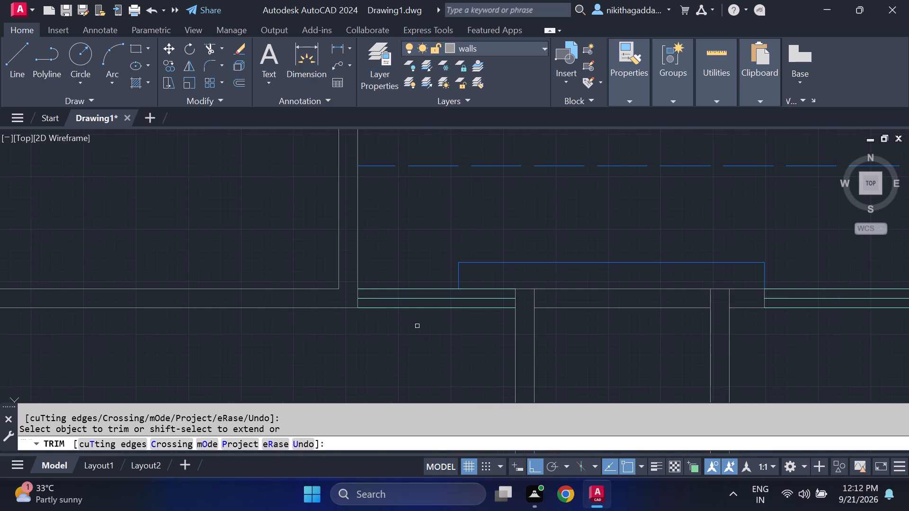
{"action": "scroll", "coordinate": [418, 326], "scroll_direction": "down", "scroll_amount": 3}
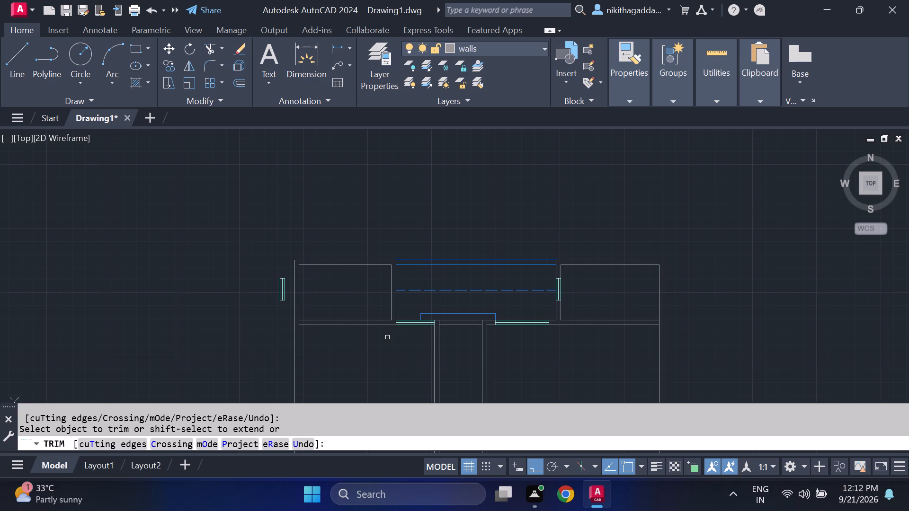
{"action": "scroll", "coordinate": [389, 332], "scroll_direction": "up", "scroll_amount": 2}
{"action": "scroll", "coordinate": [389, 332], "scroll_direction": "down", "scroll_amount": 2}
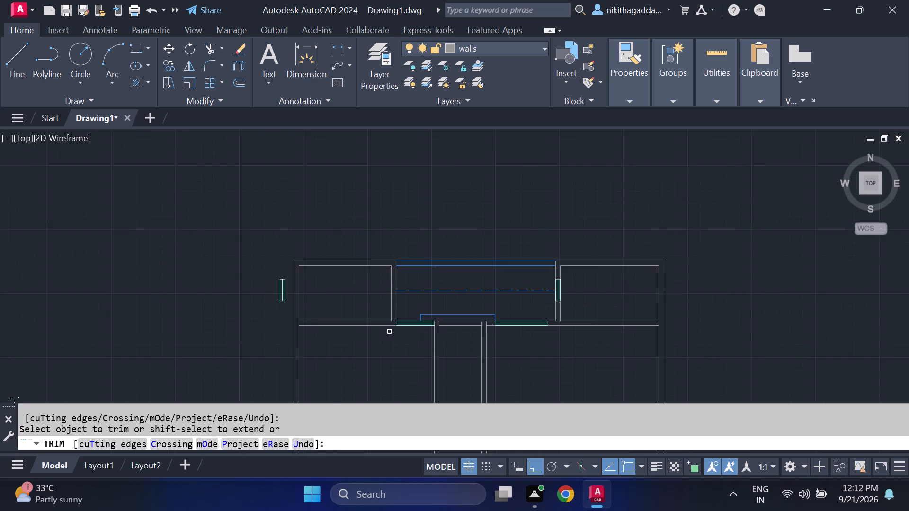
{"action": "scroll", "coordinate": [389, 332], "scroll_direction": "down", "scroll_amount": 1}
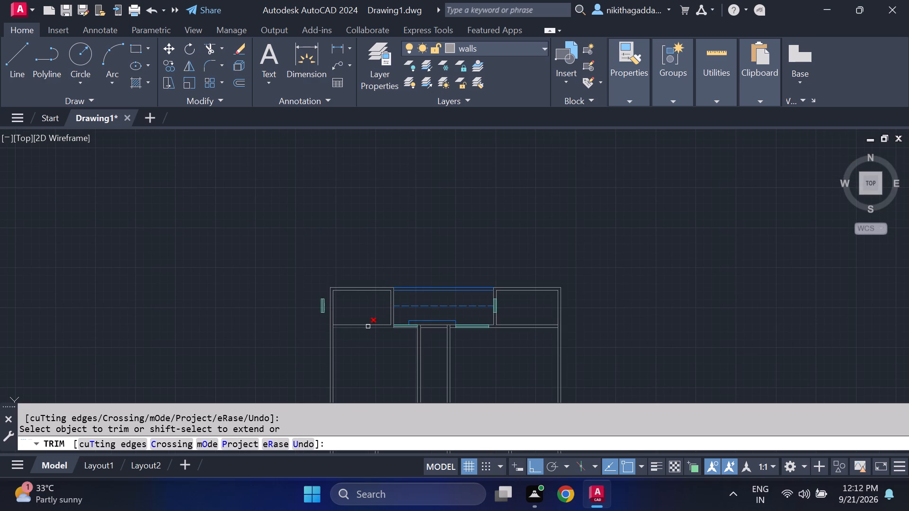
{"action": "key", "text": "Escape"}
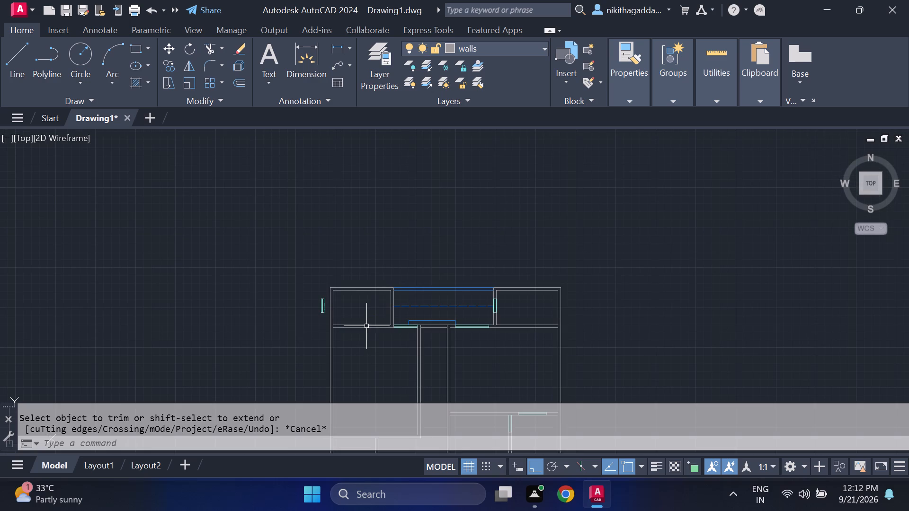
Move the mirrored vertical window with its end lines into the wall between the left front room and the central space.
{"action": "scroll", "coordinate": [353, 312], "scroll_direction": "up", "scroll_amount": 3}
{"action": "left_click", "coordinate": [239, 242]}
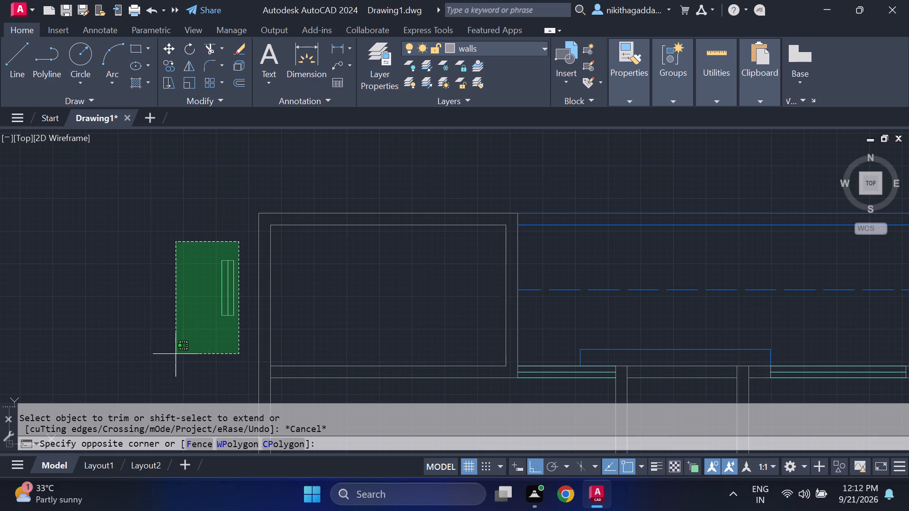
{"action": "left_click", "coordinate": [175, 355]}
{"action": "key", "text": "m"}
{"action": "key", "text": "Return"}
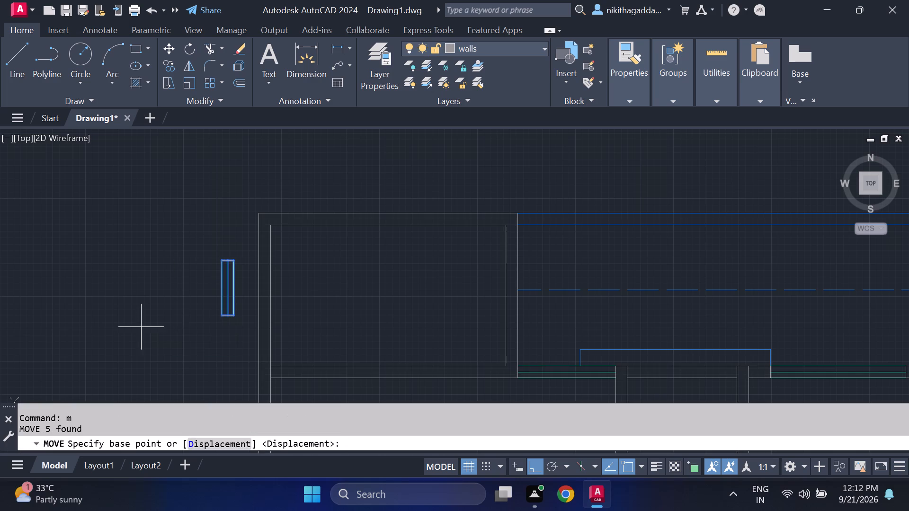
{"action": "left_click", "coordinate": [234, 259]}
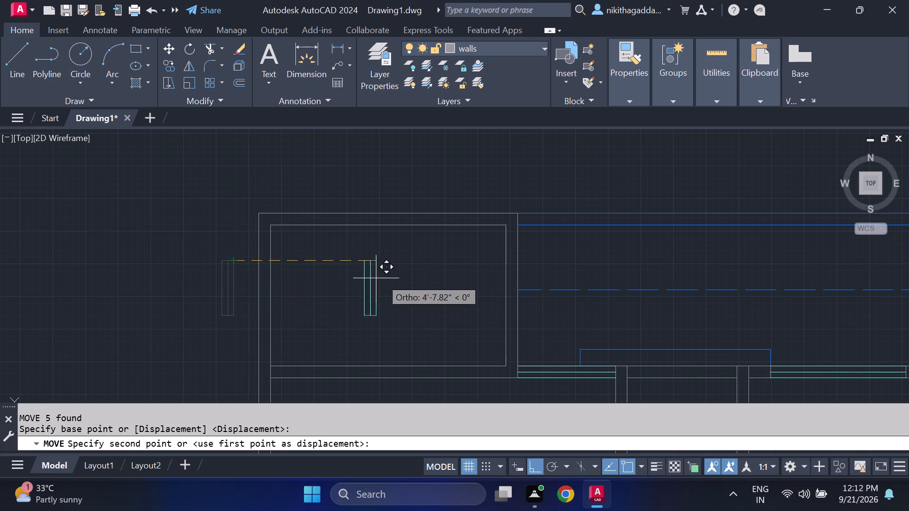
{"action": "middle_click_drag", "start_coordinate": [437, 273], "coordinate": [192, 256]}
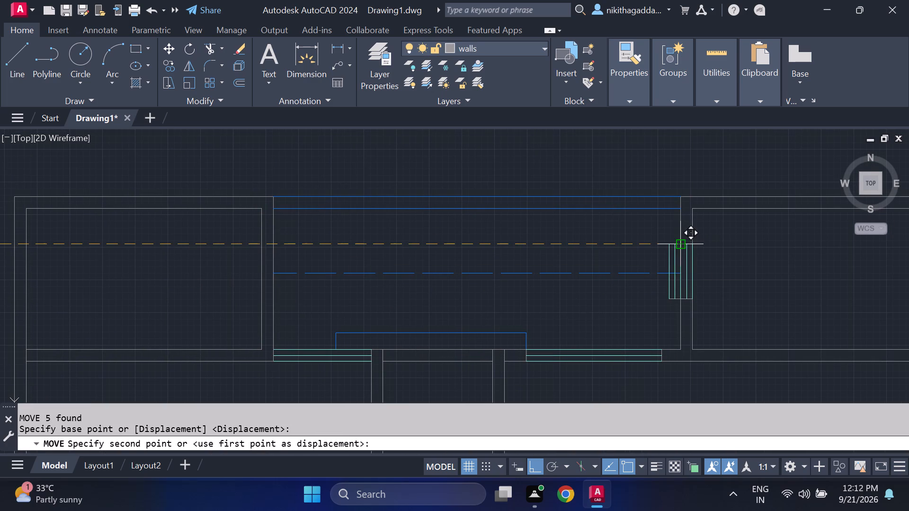
{"action": "left_click", "coordinate": [271, 247]}
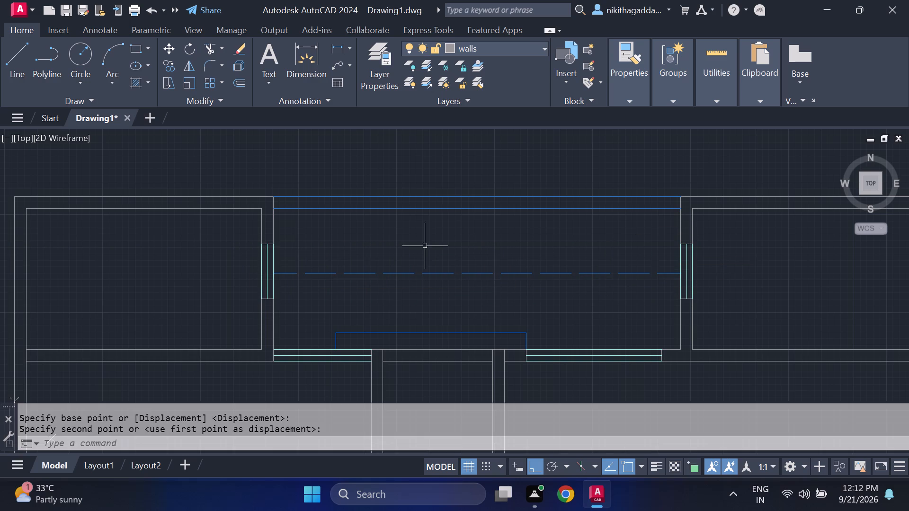
Examine the plan from the front rooms down to the staircase for walls still needing windows.
{"action": "scroll", "coordinate": [396, 282], "scroll_direction": "down", "scroll_amount": 1}
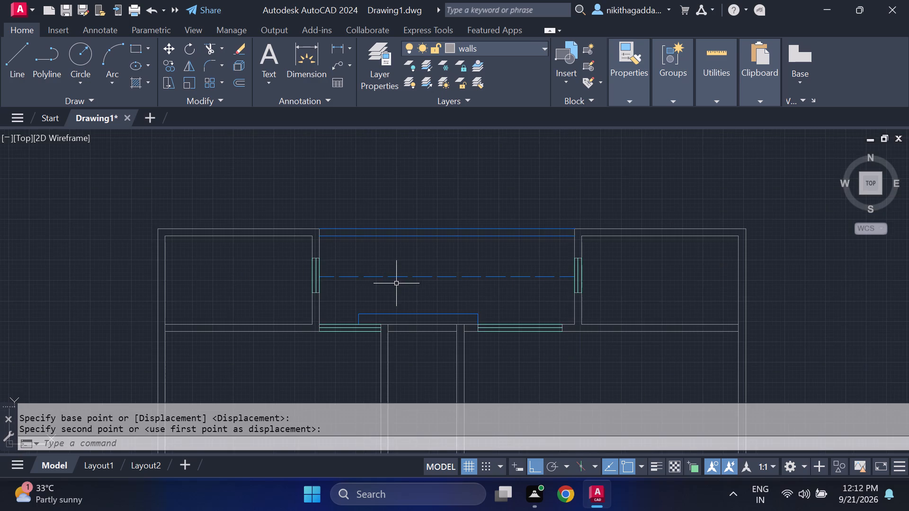
{"action": "middle_click_drag", "start_coordinate": [396, 283], "coordinate": [369, 224]}
{"action": "scroll", "coordinate": [369, 231], "scroll_direction": "down", "scroll_amount": 2}
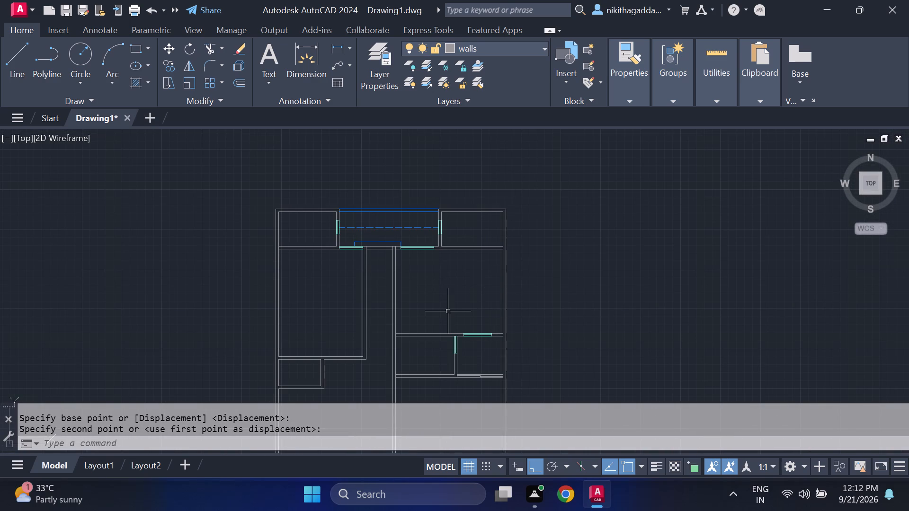
{"action": "middle_click_drag", "start_coordinate": [445, 311], "coordinate": [444, 283]}
{"action": "middle_click_drag", "start_coordinate": [444, 283], "coordinate": [445, 275]}
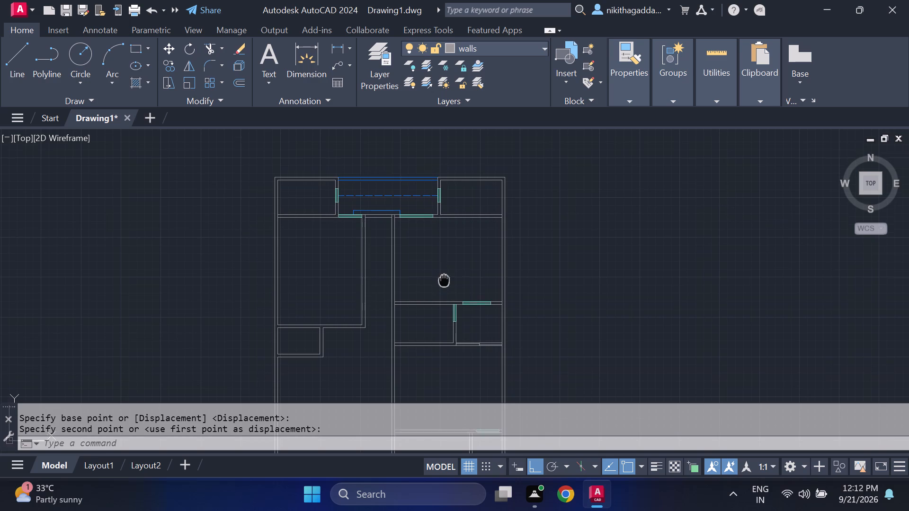
{"action": "middle_click_drag", "start_coordinate": [445, 275], "coordinate": [453, 242]}
{"action": "middle_click_drag", "start_coordinate": [453, 242], "coordinate": [465, 204]}
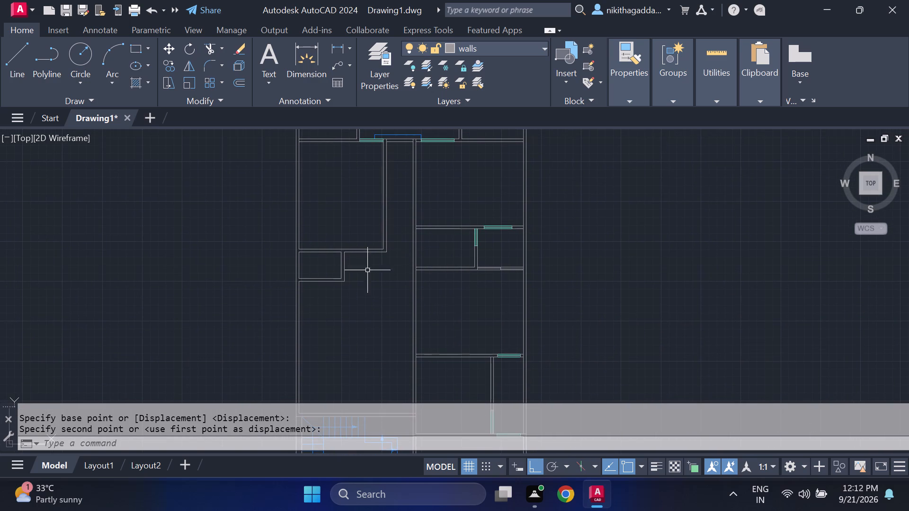
{"action": "scroll", "coordinate": [334, 249], "scroll_direction": "up", "scroll_amount": 1}
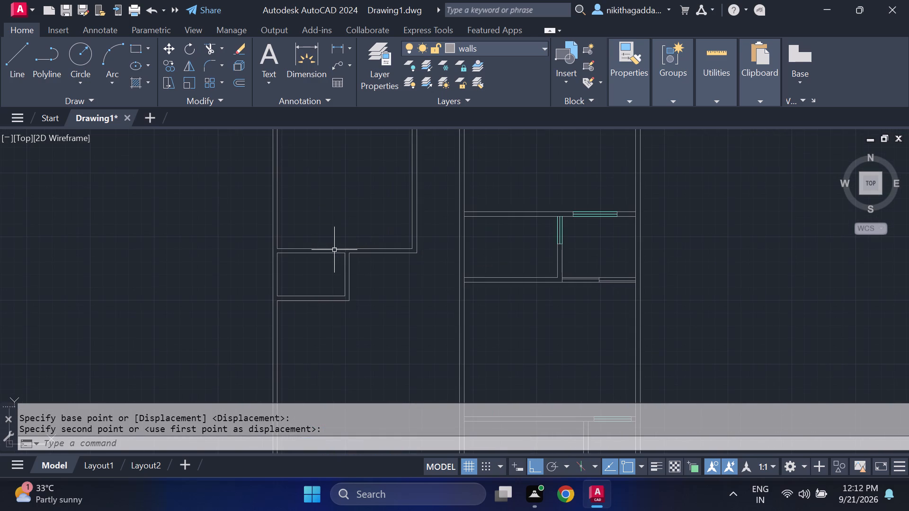
{"action": "middle_click_drag", "start_coordinate": [353, 320], "coordinate": [386, 251]}
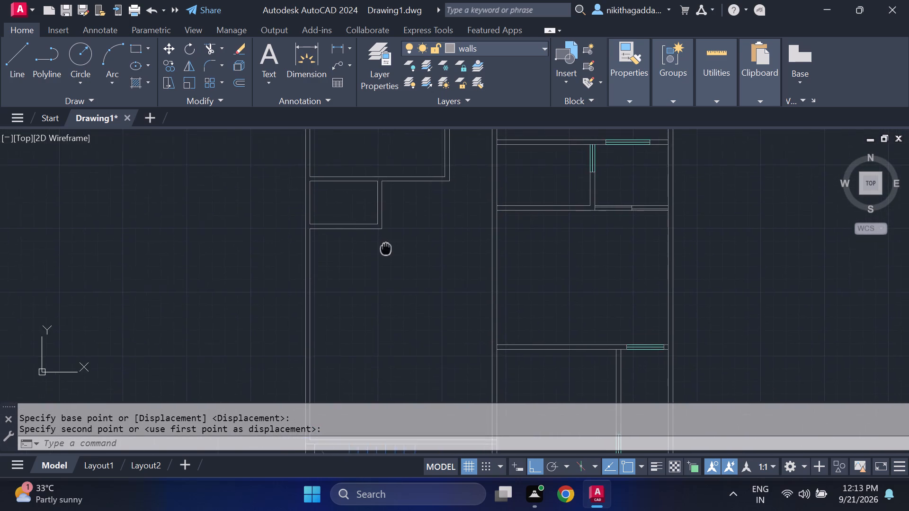
{"action": "middle_click_drag", "start_coordinate": [386, 251], "coordinate": [381, 218]}
{"action": "scroll", "coordinate": [384, 236], "scroll_direction": "down", "scroll_amount": 2}
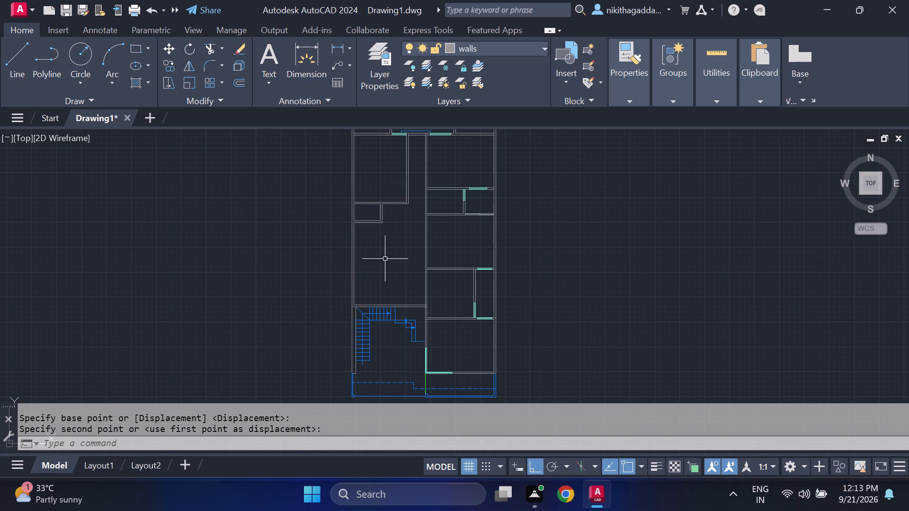
On the walls layer, draw two short cross lines through the horizontal wall above the staircase to mark a window opening's ends.
{"action": "scroll", "coordinate": [389, 336], "scroll_direction": "up", "scroll_amount": 2}
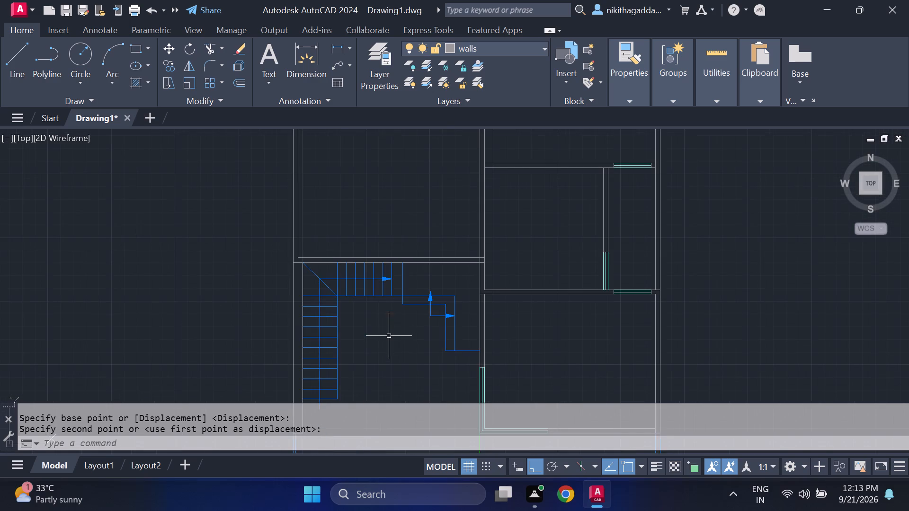
{"action": "scroll", "coordinate": [371, 269], "scroll_direction": "up", "scroll_amount": 3}
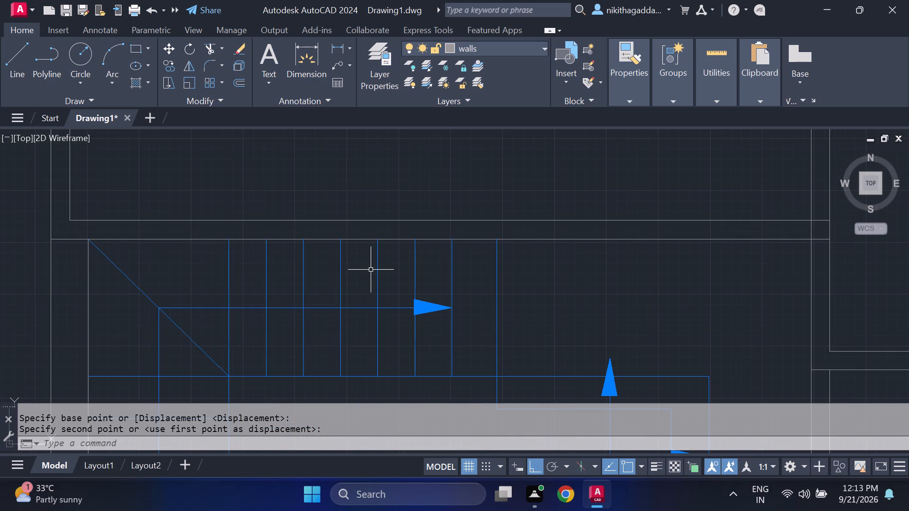
{"action": "key", "text": "l"}
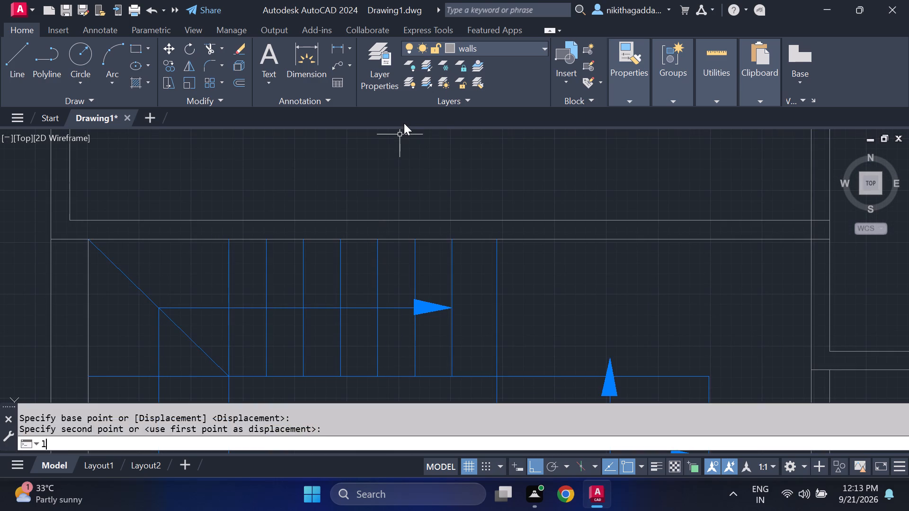
{"action": "key", "text": "Return"}
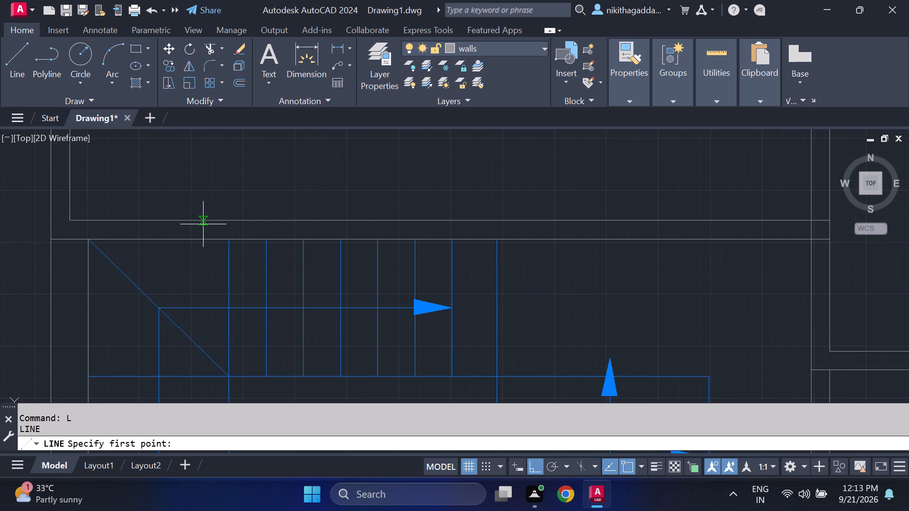
{"action": "left_click", "coordinate": [186, 223]}
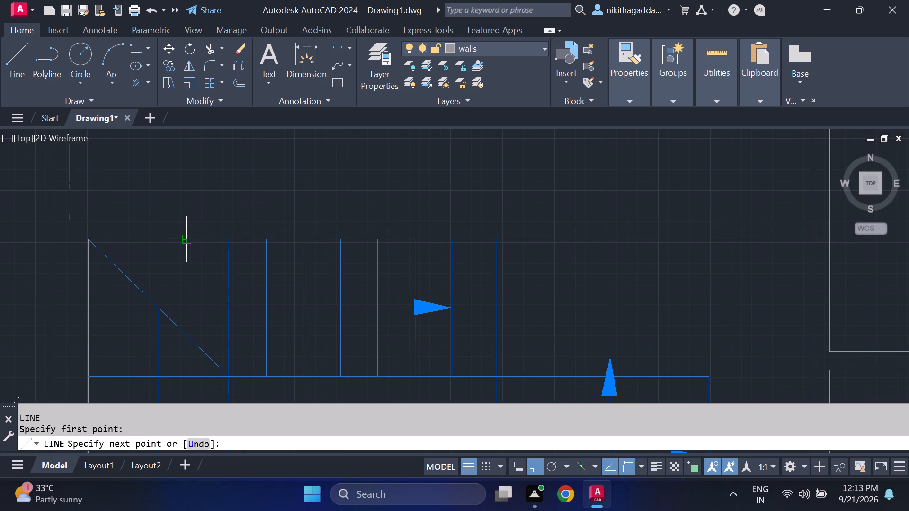
{"action": "left_click", "coordinate": [188, 242]}
{"action": "key", "text": "Return"}
{"action": "key", "text": "Return"}
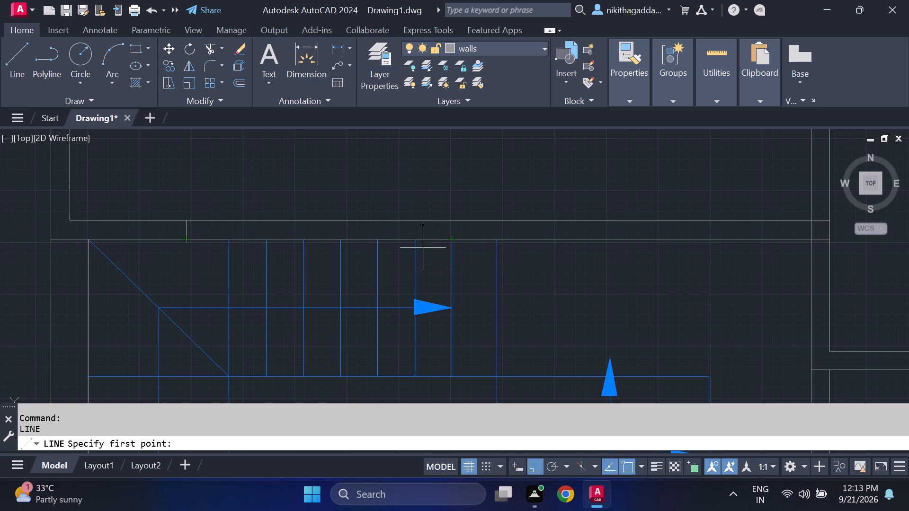
{"action": "left_click", "coordinate": [462, 240]}
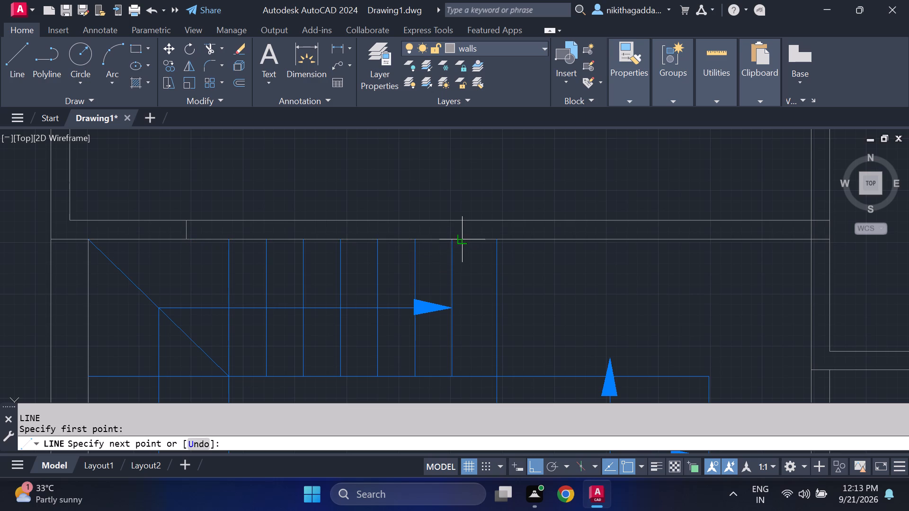
{"action": "left_click", "coordinate": [461, 222]}
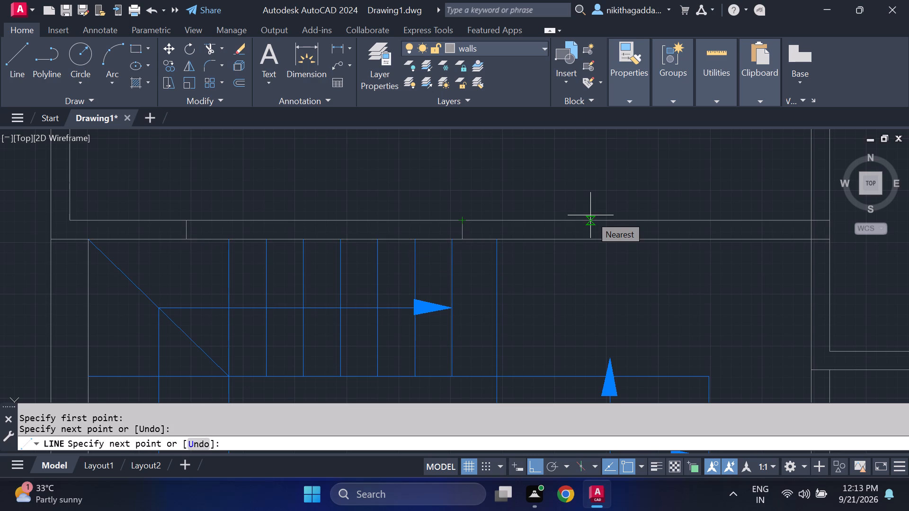
{"action": "key", "text": "Escape"}
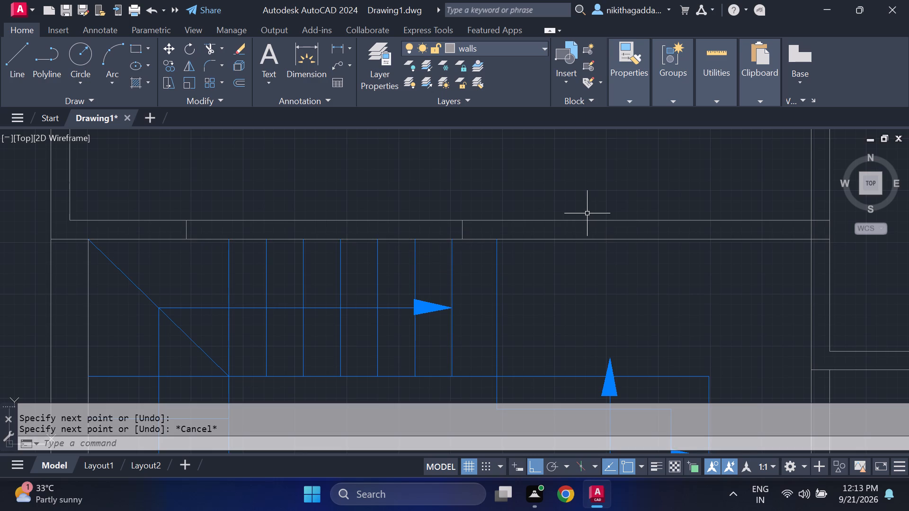
On the windows layer, draw three parallel horizontal lines between the two cross lines: one on each wall face and one midway.
{"action": "scroll", "coordinate": [510, 56], "scroll_direction": "down", "scroll_amount": 3}
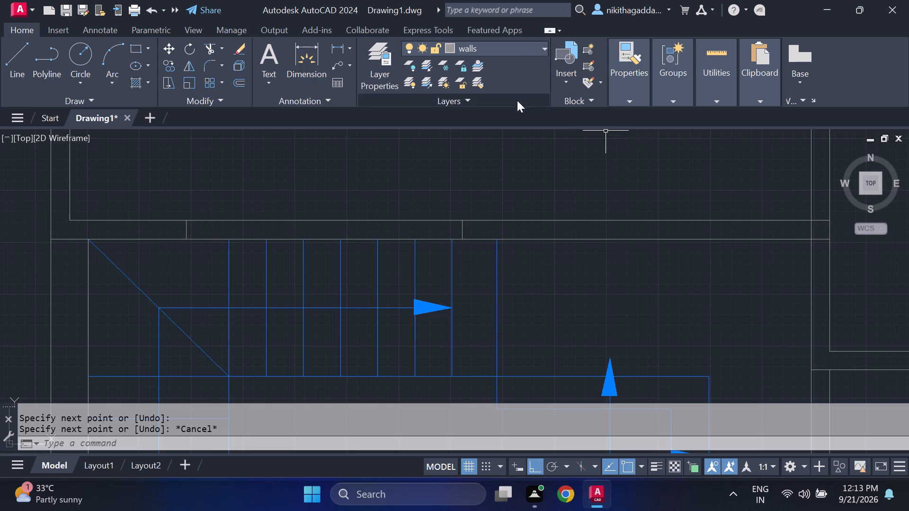
{"action": "left_click", "coordinate": [515, 50]}
{"action": "left_click", "coordinate": [511, 167]}
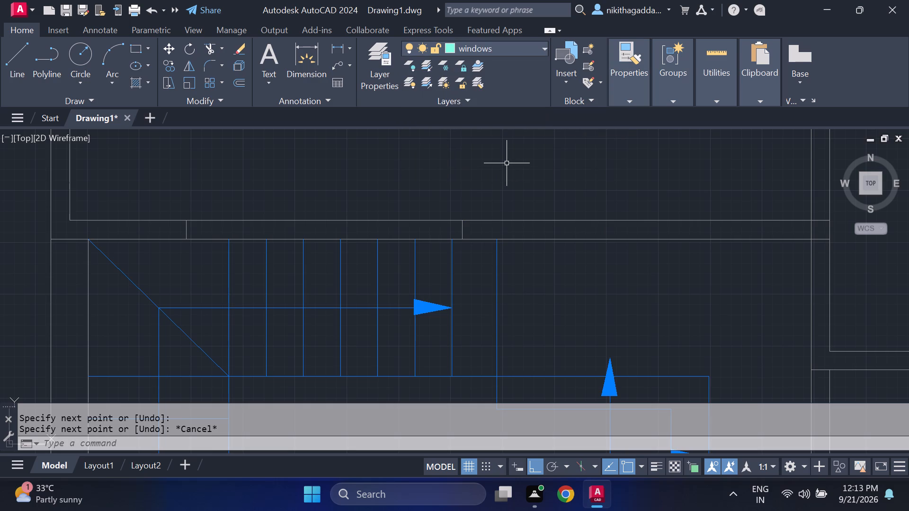
{"action": "key", "text": "l"}
{"action": "key", "text": "Return"}
{"action": "right_click", "coordinate": [507, 163]}
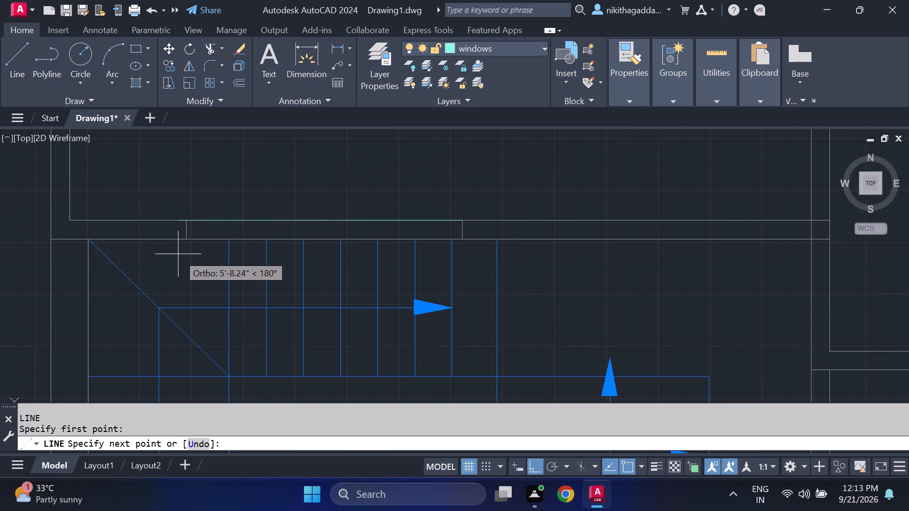
{"action": "left_click", "coordinate": [187, 223]}
{"action": "key", "text": "Return"}
{"action": "key", "text": "Return"}
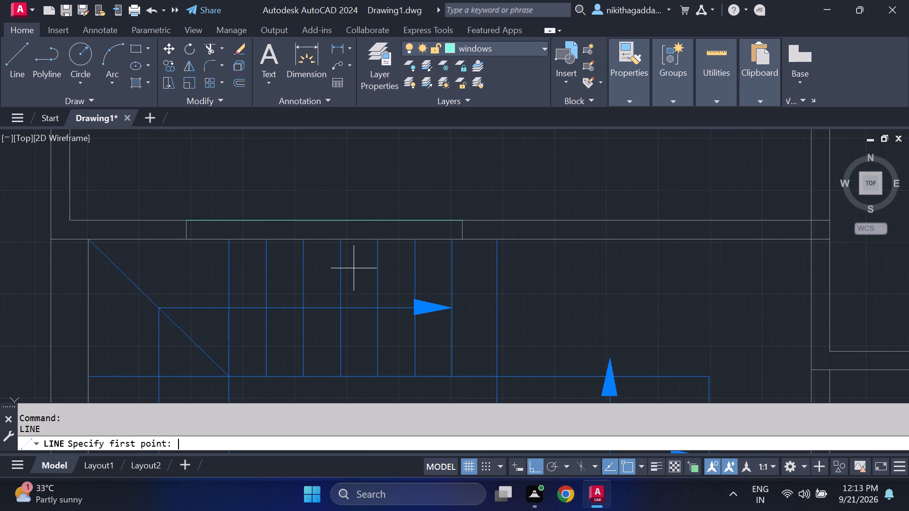
{"action": "left_click", "coordinate": [185, 228]}
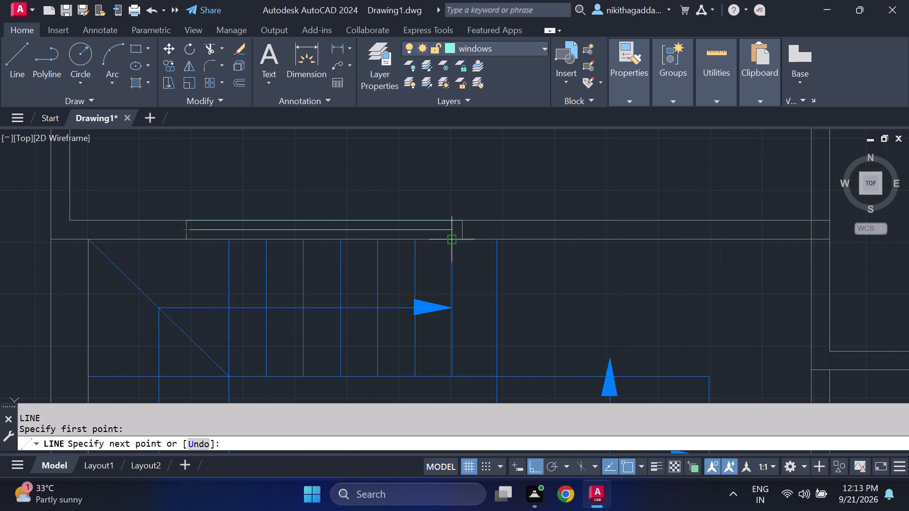
{"action": "left_click", "coordinate": [465, 231]}
{"action": "key", "text": "Return"}
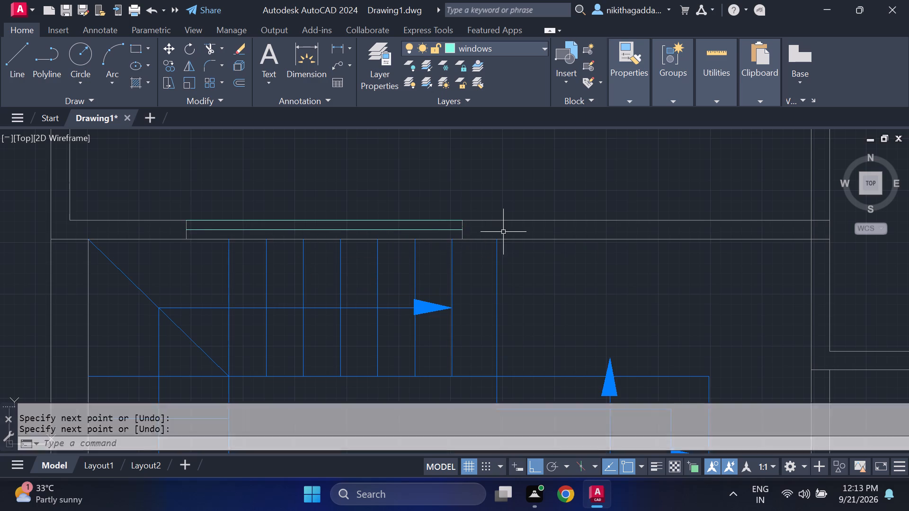
{"action": "key", "text": "Return"}
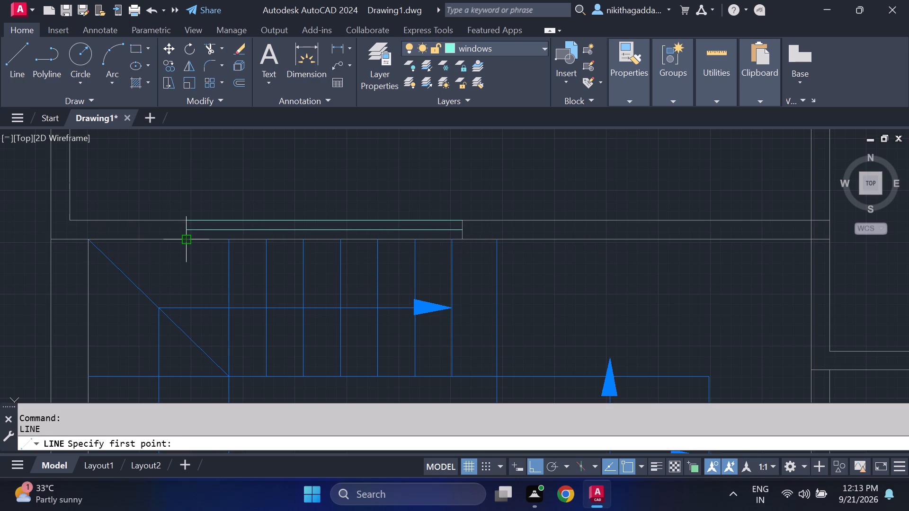
{"action": "left_click", "coordinate": [185, 237]}
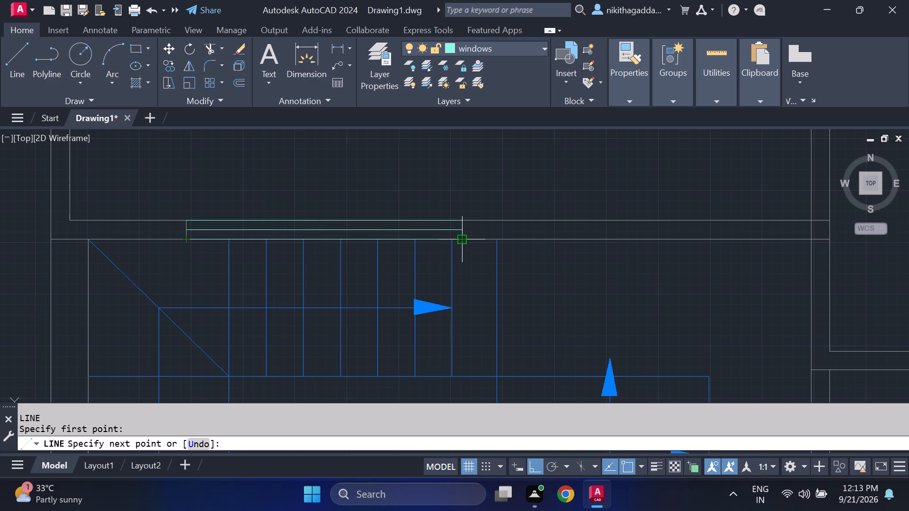
{"action": "left_click", "coordinate": [466, 244]}
{"action": "key", "text": "Escape"}
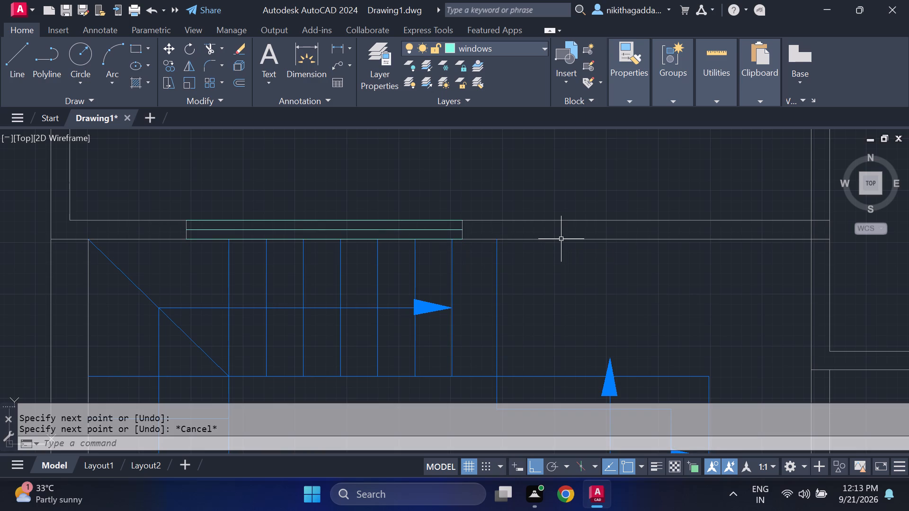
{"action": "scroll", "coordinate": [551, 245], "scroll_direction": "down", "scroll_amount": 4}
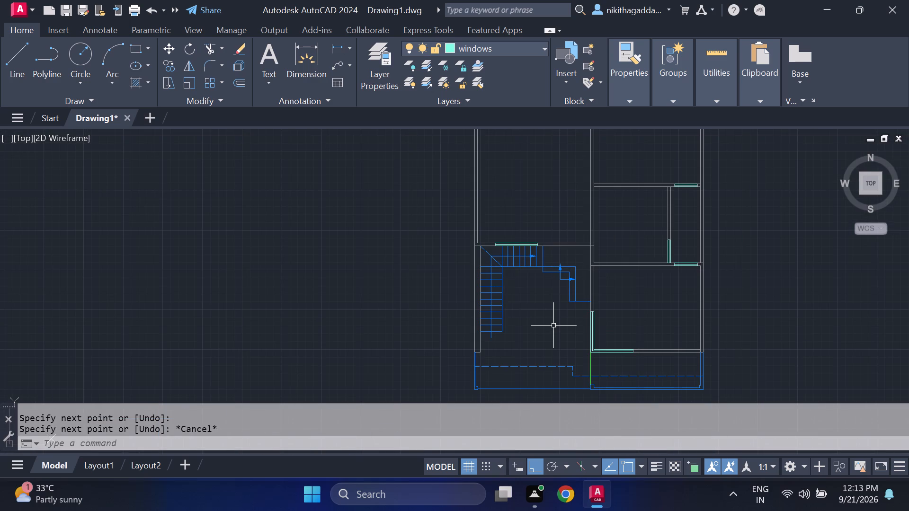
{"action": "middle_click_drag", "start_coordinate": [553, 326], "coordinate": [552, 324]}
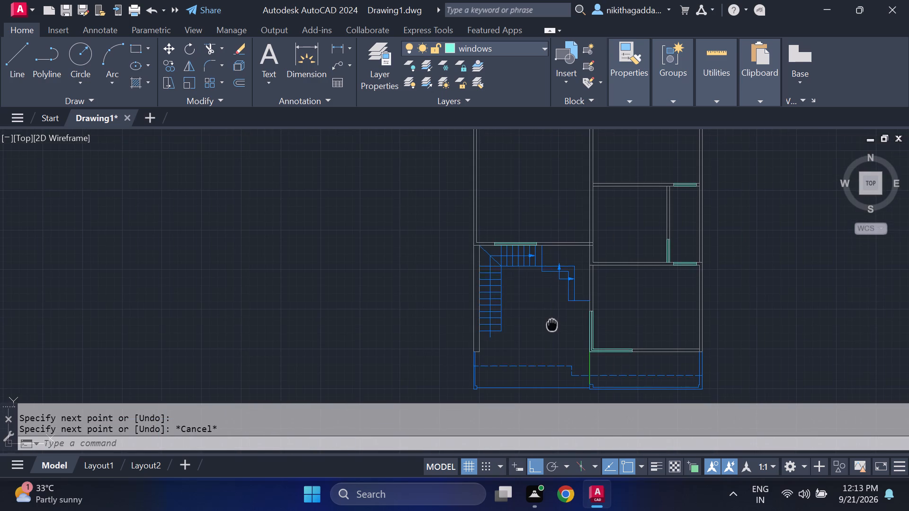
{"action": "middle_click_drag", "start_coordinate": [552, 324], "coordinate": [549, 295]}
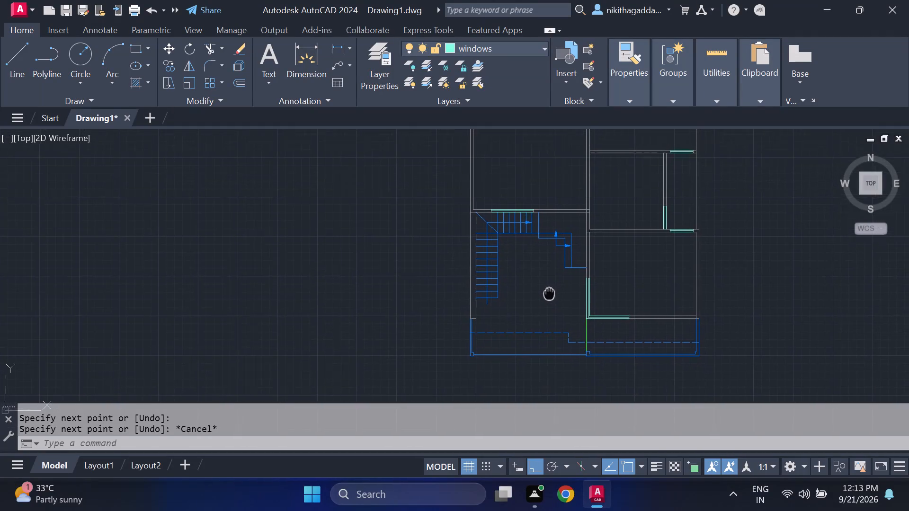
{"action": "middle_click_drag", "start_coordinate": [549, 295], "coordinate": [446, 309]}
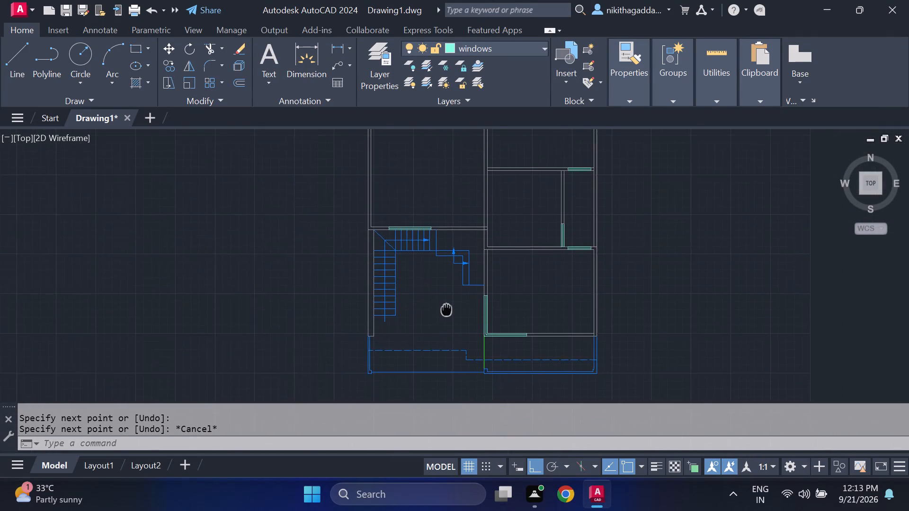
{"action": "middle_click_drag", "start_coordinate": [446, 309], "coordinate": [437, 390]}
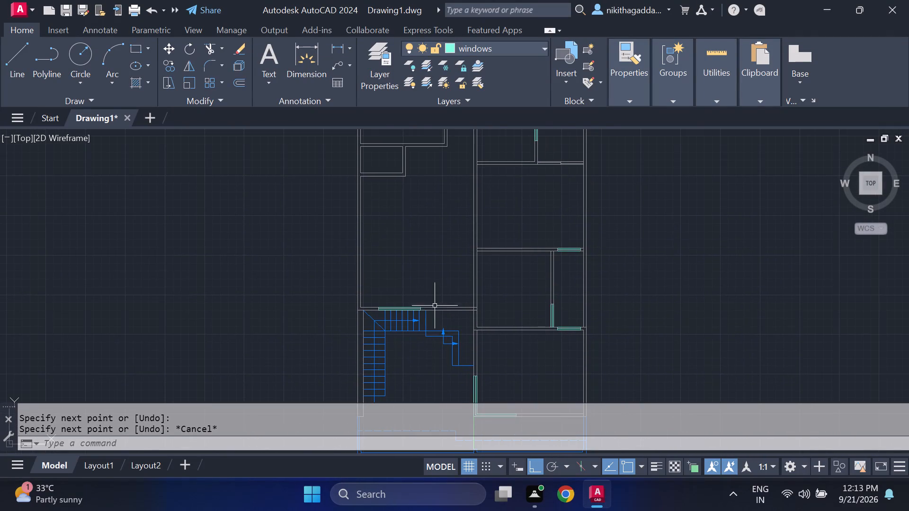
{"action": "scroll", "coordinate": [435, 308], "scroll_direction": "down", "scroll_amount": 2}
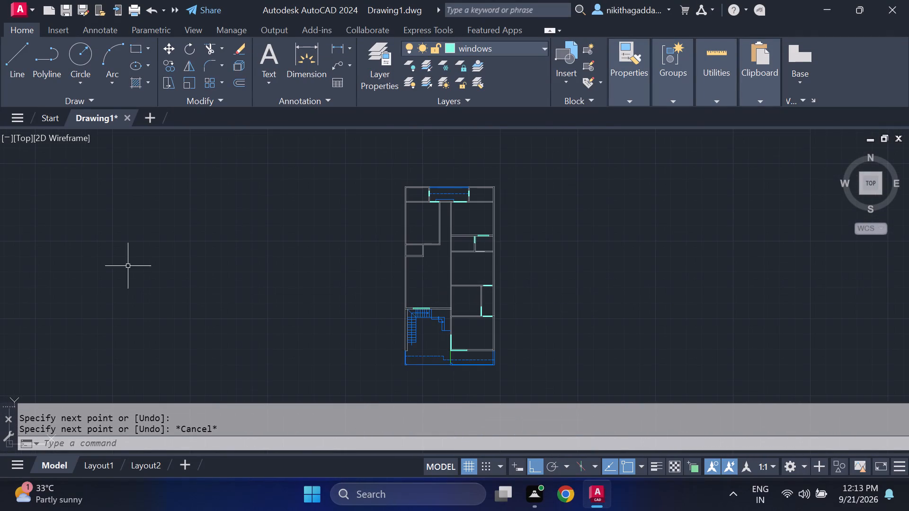
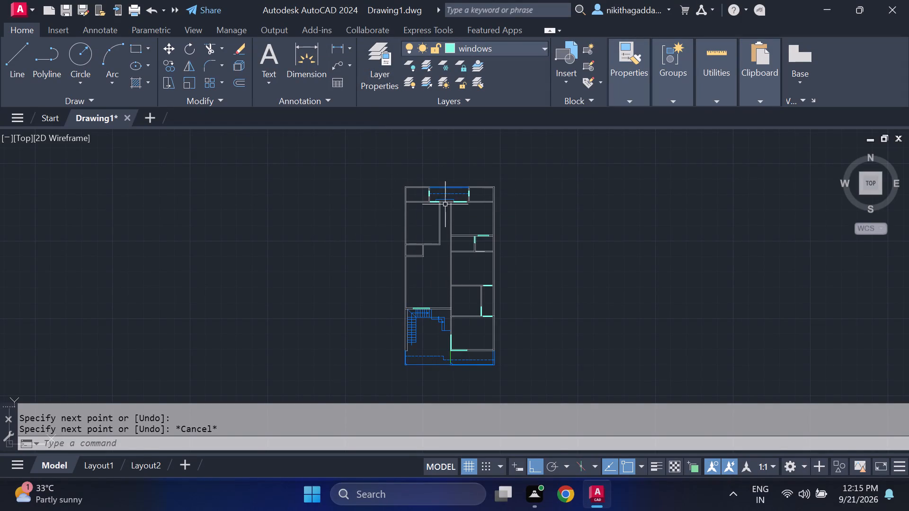
Trim the overlapping wall lines where the wall above the staircase meets the central vertical wall.
{"action": "scroll", "coordinate": [450, 258], "scroll_direction": "up", "scroll_amount": 2}
{"action": "scroll", "coordinate": [454, 256], "scroll_direction": "down", "scroll_amount": 1}
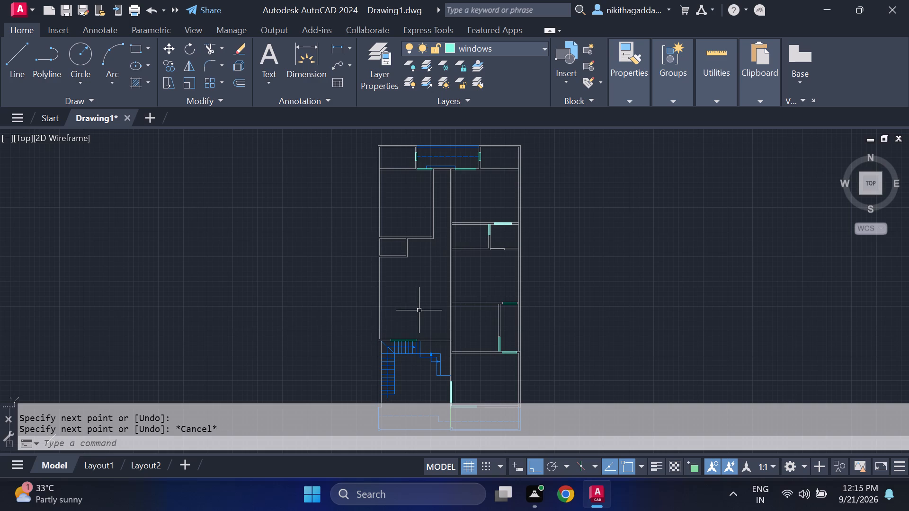
{"action": "scroll", "coordinate": [419, 309], "scroll_direction": "up", "scroll_amount": 1}
{"action": "middle_click_drag", "start_coordinate": [414, 304], "coordinate": [372, 221]}
{"action": "scroll", "coordinate": [359, 292], "scroll_direction": "up", "scroll_amount": 2}
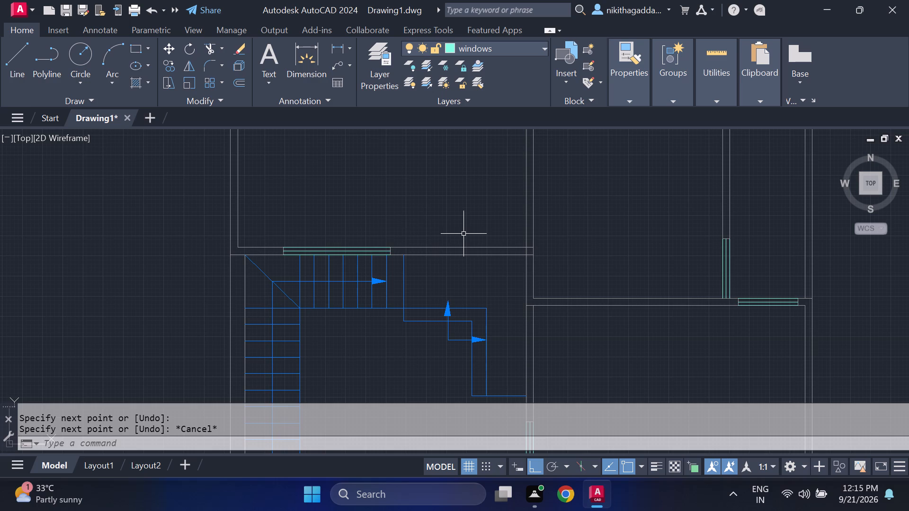
{"action": "type", "text": "tr"}
{"action": "key", "text": "Return"}
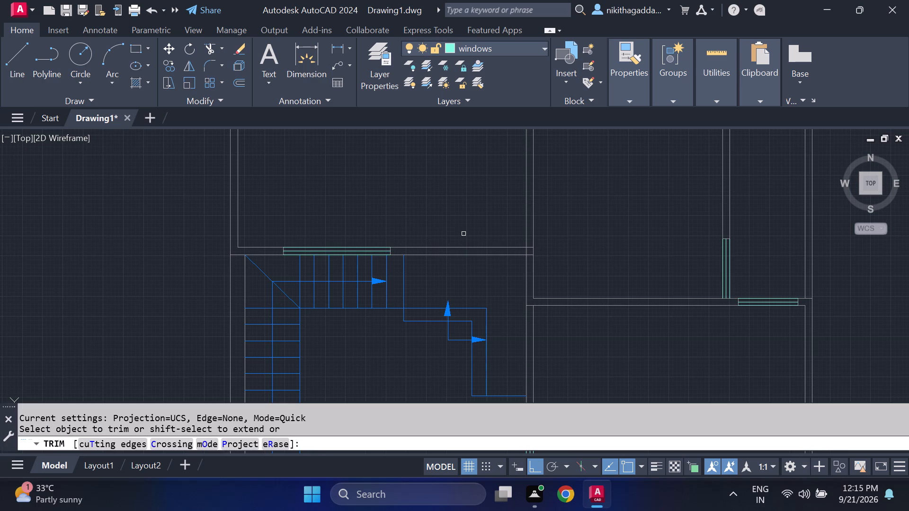
{"action": "scroll", "coordinate": [536, 264], "scroll_direction": "up", "scroll_amount": 3}
{"action": "left_click_drag", "start_coordinate": [513, 194], "coordinate": [515, 205]}
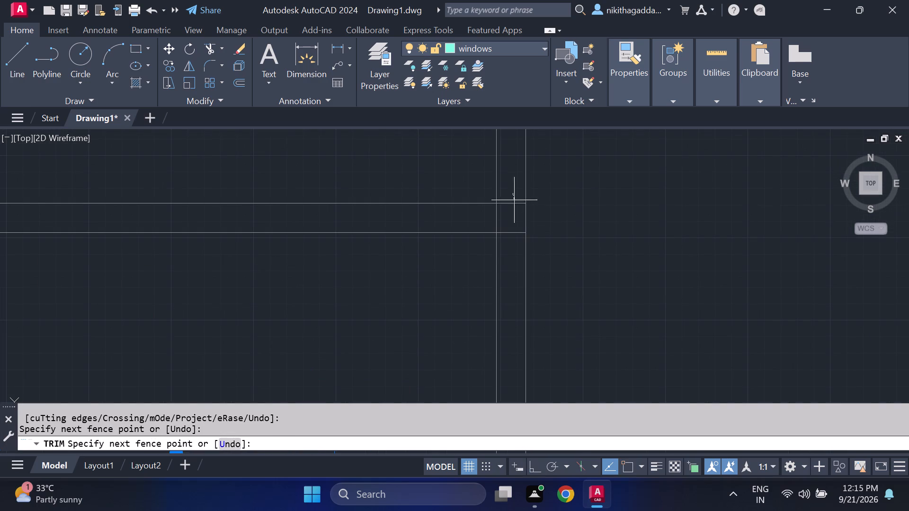
{"action": "left_click_drag", "start_coordinate": [515, 205], "coordinate": [516, 247]}
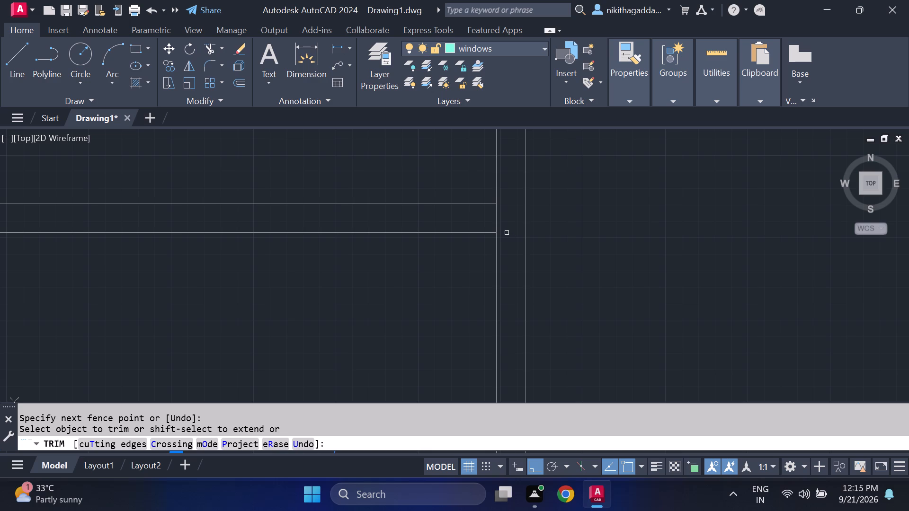
{"action": "left_click", "coordinate": [495, 217]}
{"action": "scroll", "coordinate": [570, 224], "scroll_direction": "down", "scroll_amount": 5}
{"action": "middle_click_drag", "start_coordinate": [604, 226], "coordinate": [605, 231]}
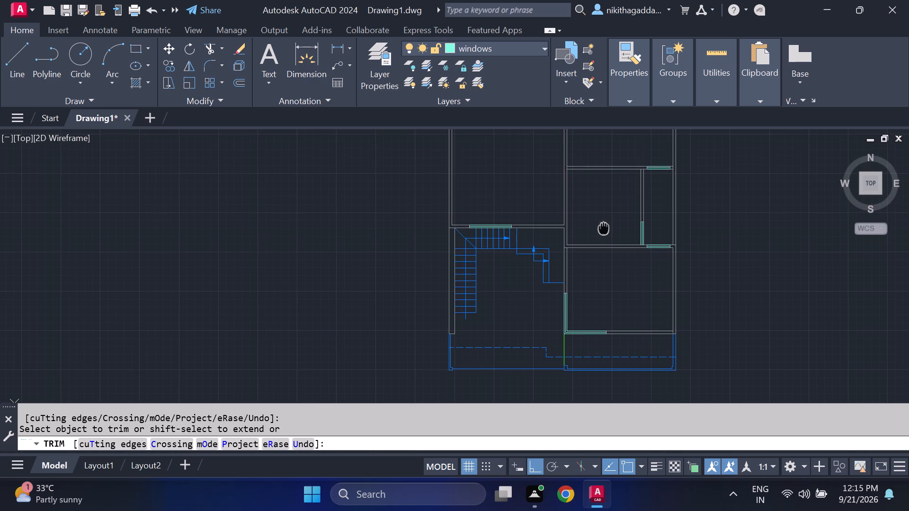
{"action": "middle_click_drag", "start_coordinate": [605, 231], "coordinate": [530, 315]}
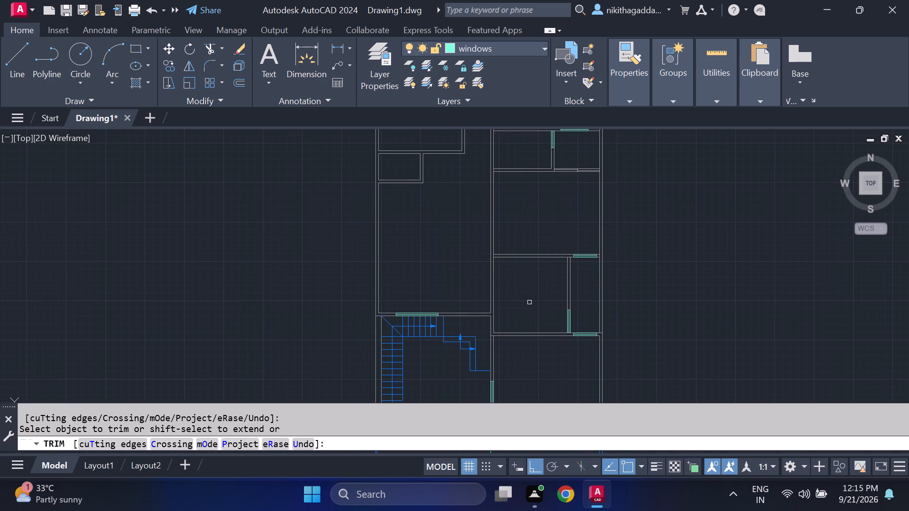
{"action": "key", "text": "Escape"}
Extend both vertical wall lines of the small room on the plan's left side up to the larger room above.
{"action": "scroll", "coordinate": [529, 298], "scroll_direction": "down", "scroll_amount": 1}
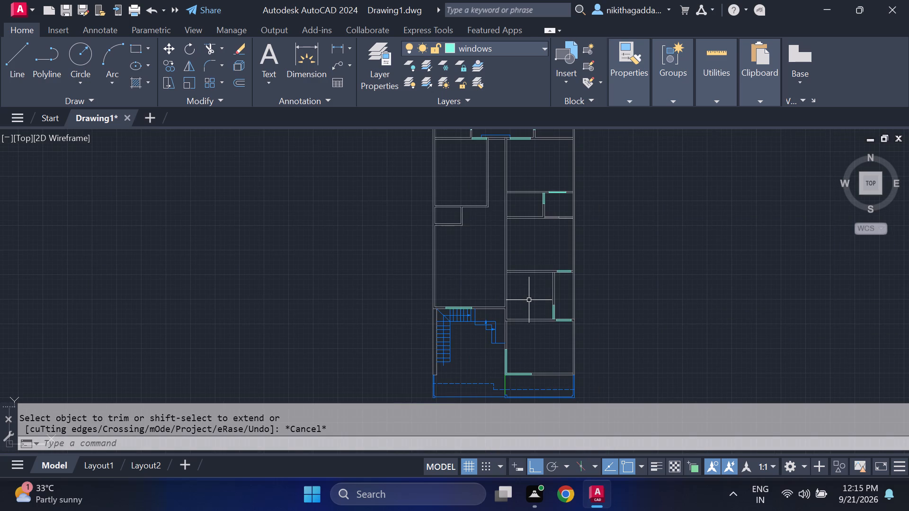
{"action": "middle_click_drag", "start_coordinate": [463, 252], "coordinate": [470, 271]}
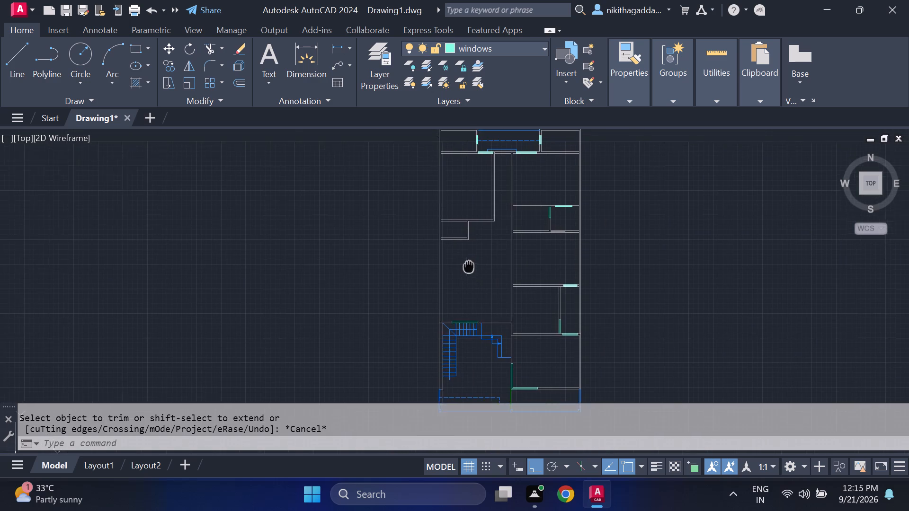
{"action": "middle_click_drag", "start_coordinate": [470, 271], "coordinate": [481, 325]}
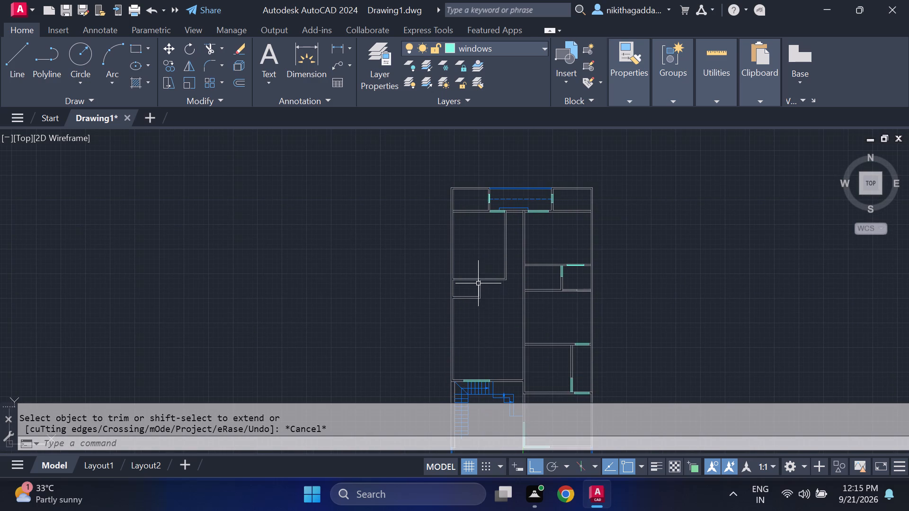
{"action": "scroll", "coordinate": [478, 282], "scroll_direction": "up", "scroll_amount": 2}
{"action": "type", "text": "ex"}
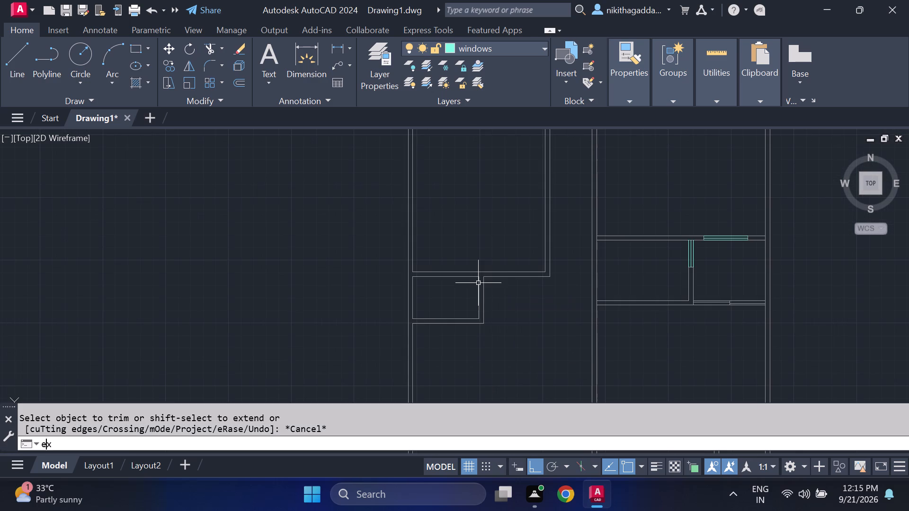
{"action": "key", "text": "Return"}
{"action": "left_click", "coordinate": [478, 282]}
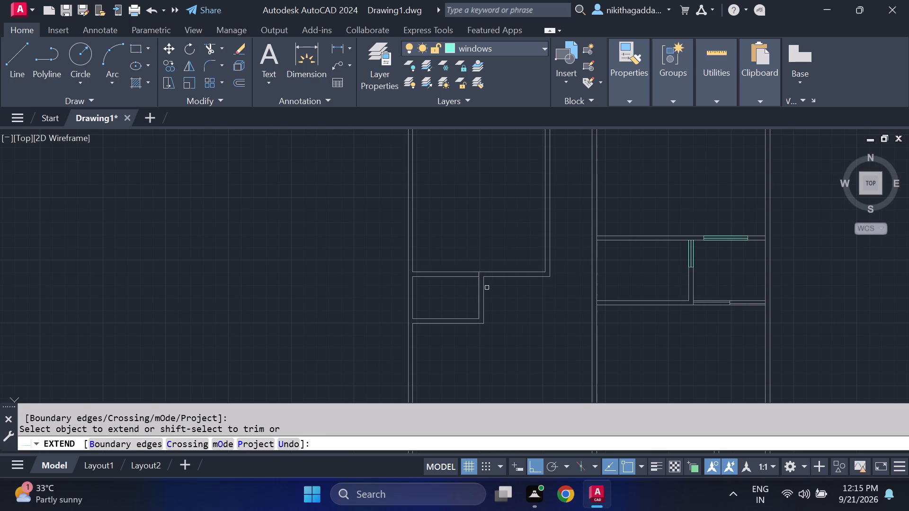
{"action": "left_click", "coordinate": [484, 283]}
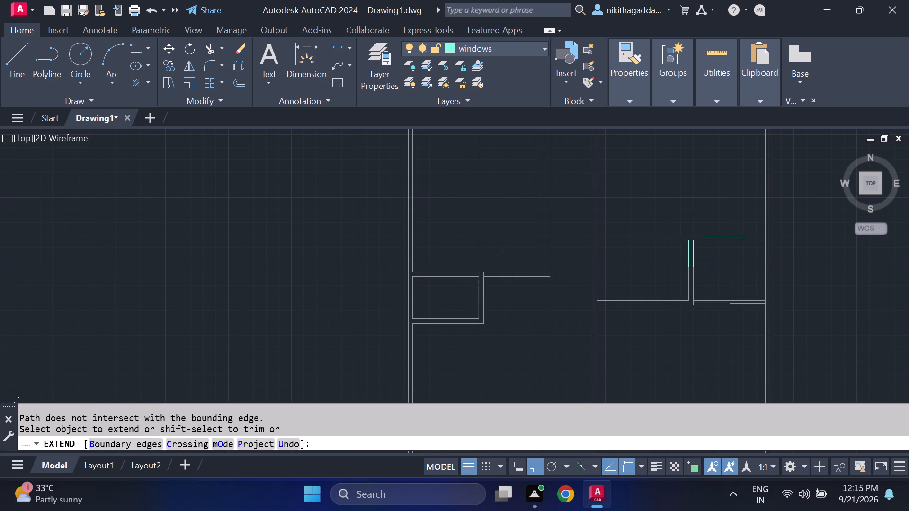
{"action": "key", "text": "Escape"}
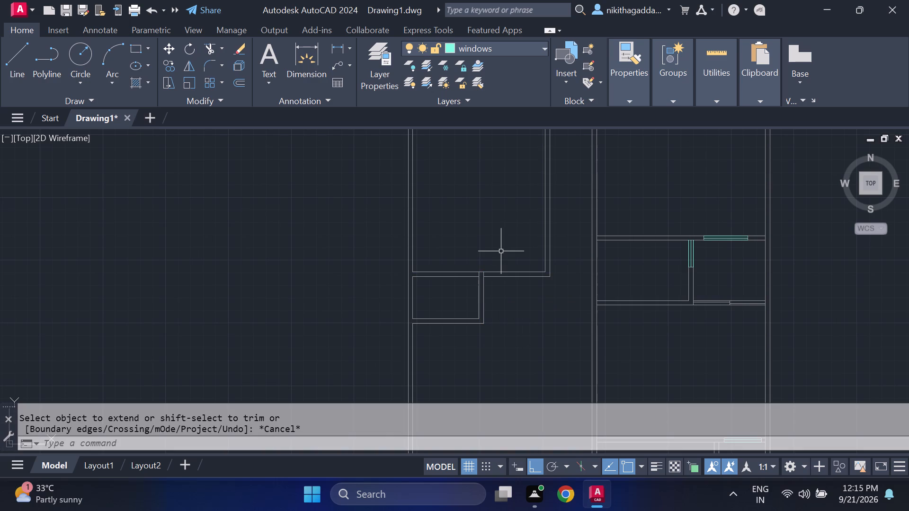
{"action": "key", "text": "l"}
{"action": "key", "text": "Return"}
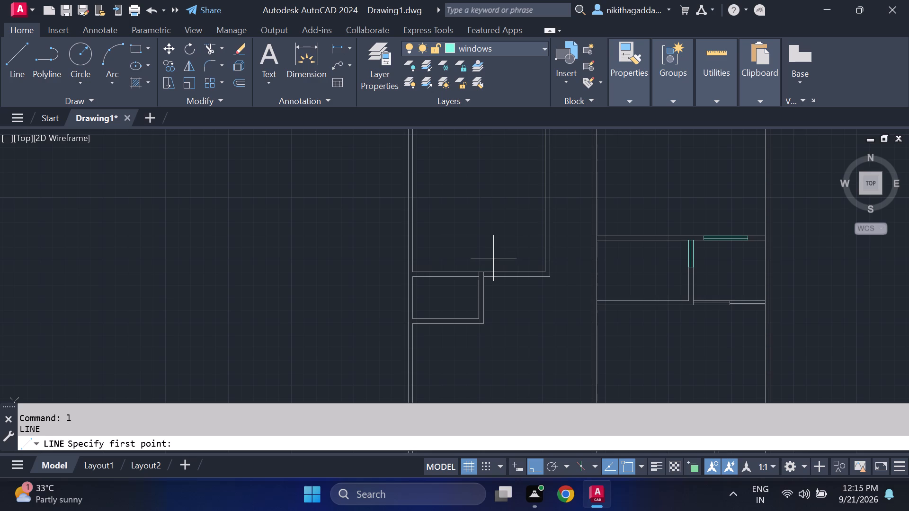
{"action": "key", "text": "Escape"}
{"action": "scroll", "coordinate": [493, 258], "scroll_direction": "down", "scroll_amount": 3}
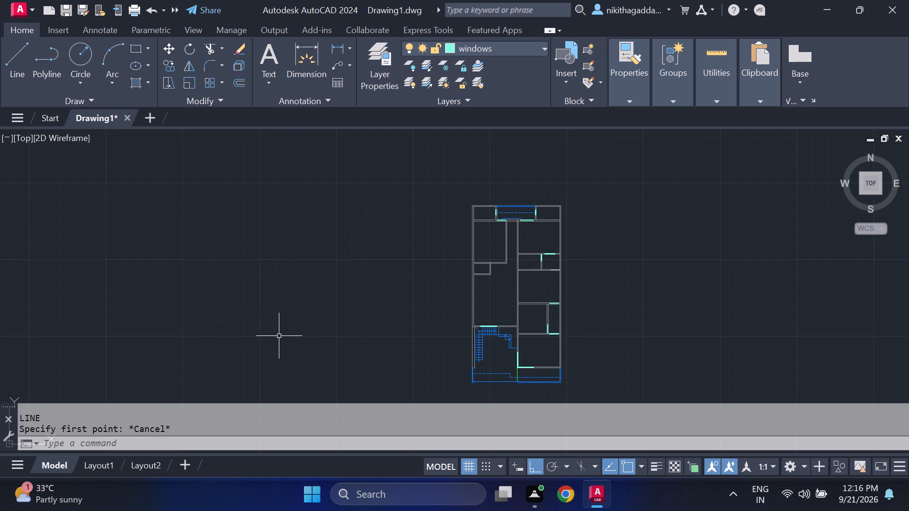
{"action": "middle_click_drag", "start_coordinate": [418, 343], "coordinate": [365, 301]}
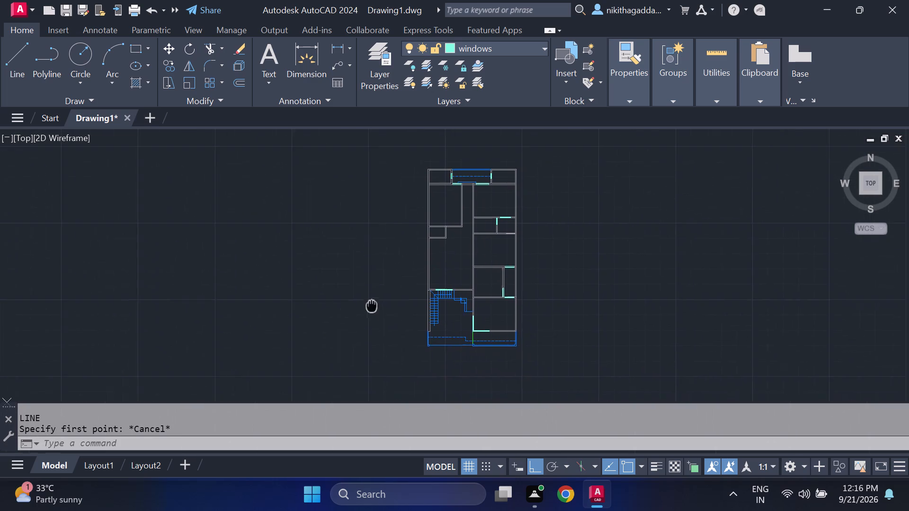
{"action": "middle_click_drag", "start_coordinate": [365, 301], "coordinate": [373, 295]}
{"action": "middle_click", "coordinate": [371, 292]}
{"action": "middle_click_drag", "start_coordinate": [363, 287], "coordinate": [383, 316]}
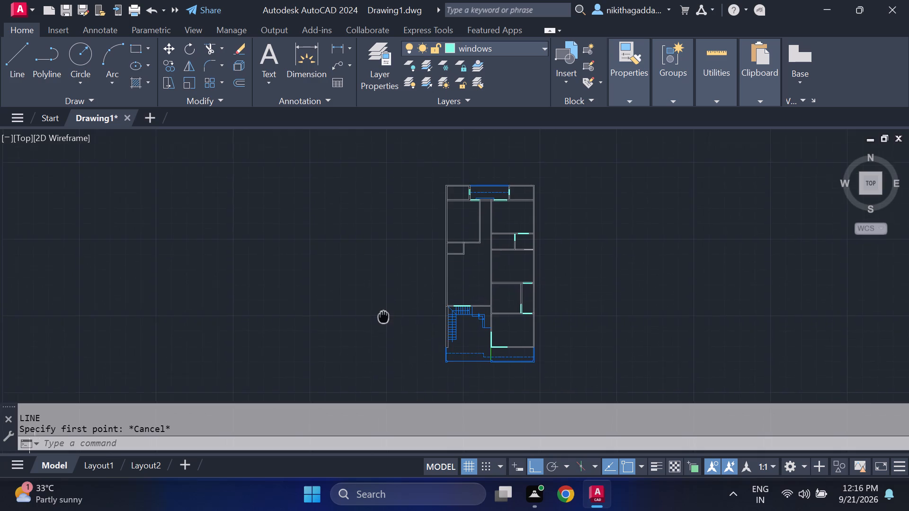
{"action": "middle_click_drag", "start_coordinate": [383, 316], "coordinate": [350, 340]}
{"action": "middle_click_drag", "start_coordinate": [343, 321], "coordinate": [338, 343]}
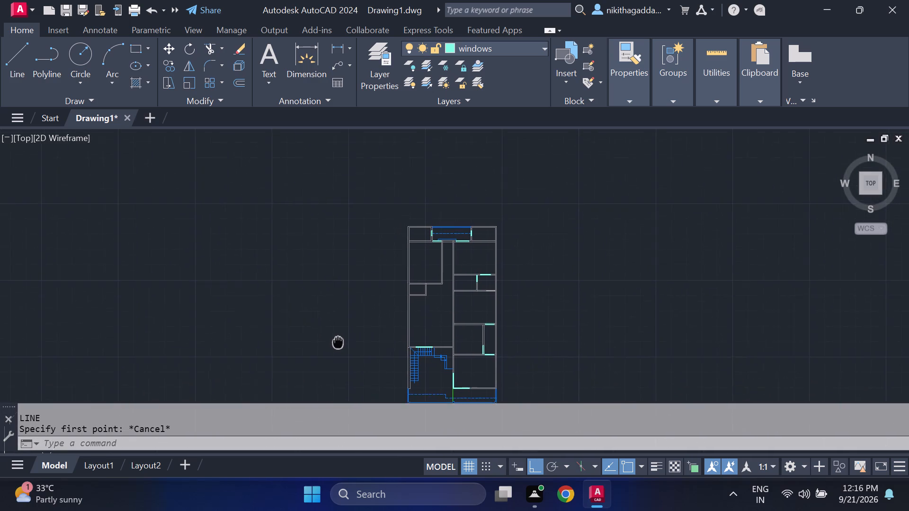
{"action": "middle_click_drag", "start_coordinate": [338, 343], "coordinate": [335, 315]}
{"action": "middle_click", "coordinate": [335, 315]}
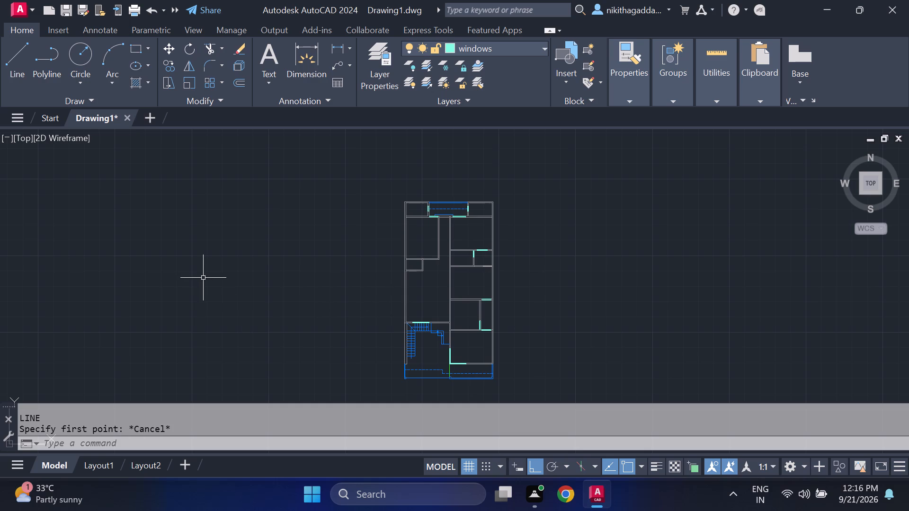
Open the existing drawing 33' X 65'-GP from the Documents folder.
{"action": "left_click", "coordinate": [23, 115]}
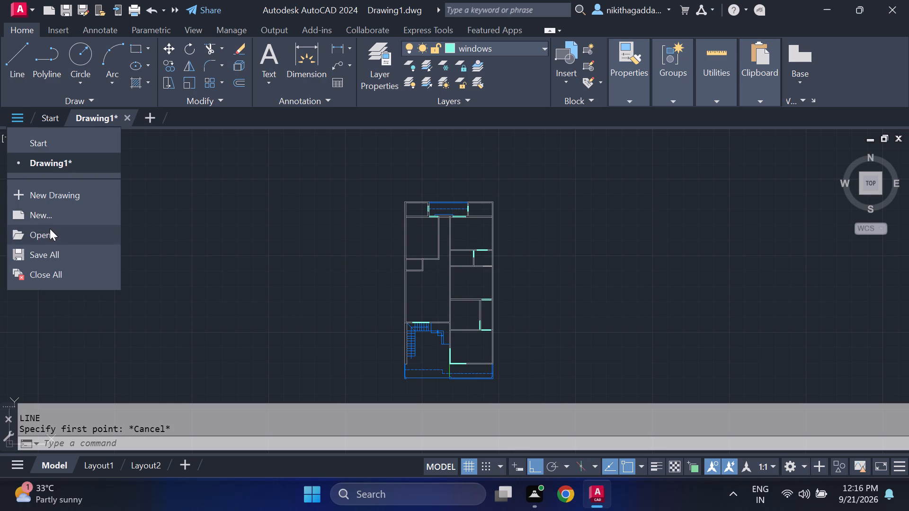
{"action": "left_click", "coordinate": [50, 229]}
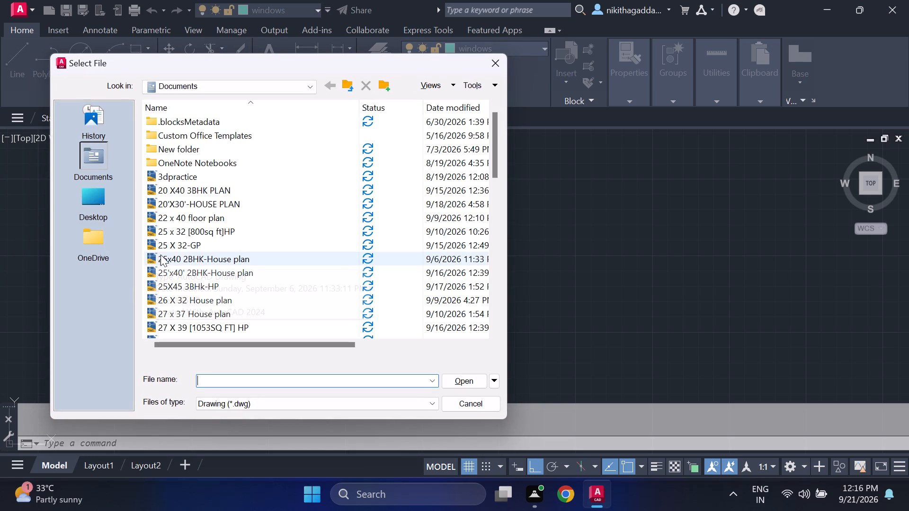
{"action": "scroll", "coordinate": [180, 249], "scroll_direction": "down", "scroll_amount": 2}
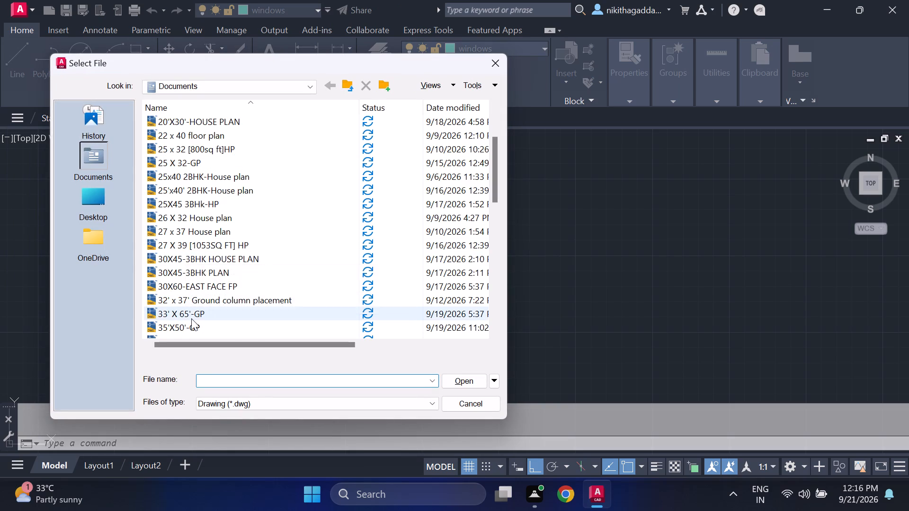
{"action": "left_click", "coordinate": [190, 313]}
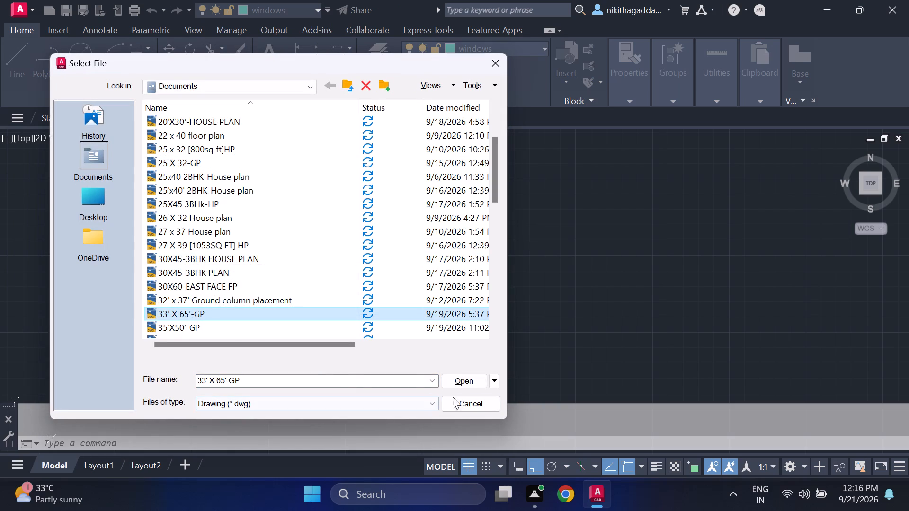
{"action": "left_click", "coordinate": [462, 379]}
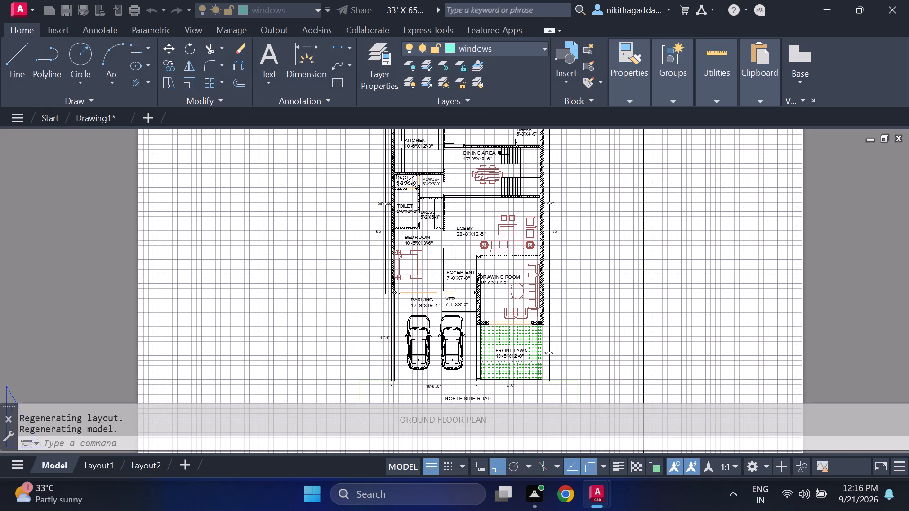
Switch the 33' X 65'-GP drawing from its layout to model space.
{"action": "left_click", "coordinate": [55, 462]}
{"action": "left_click", "coordinate": [47, 468]}
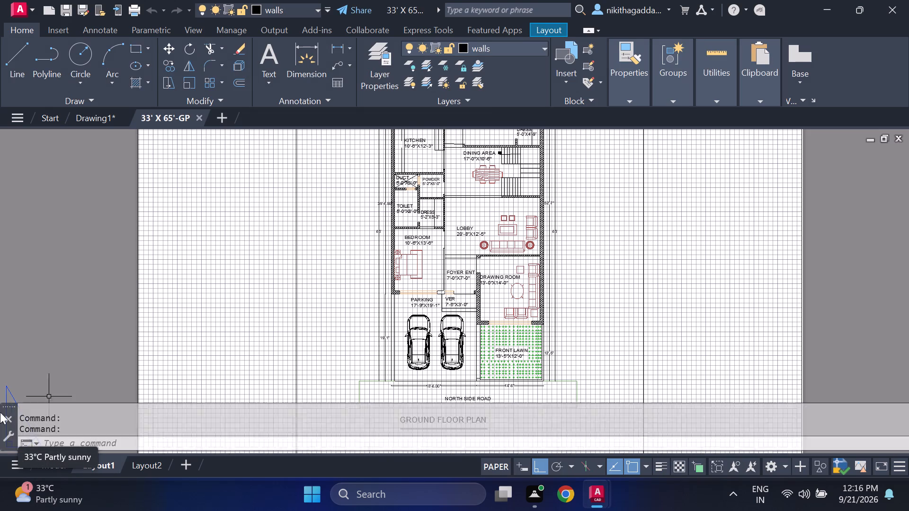
{"action": "scroll", "coordinate": [53, 461], "scroll_direction": "down", "scroll_amount": 4}
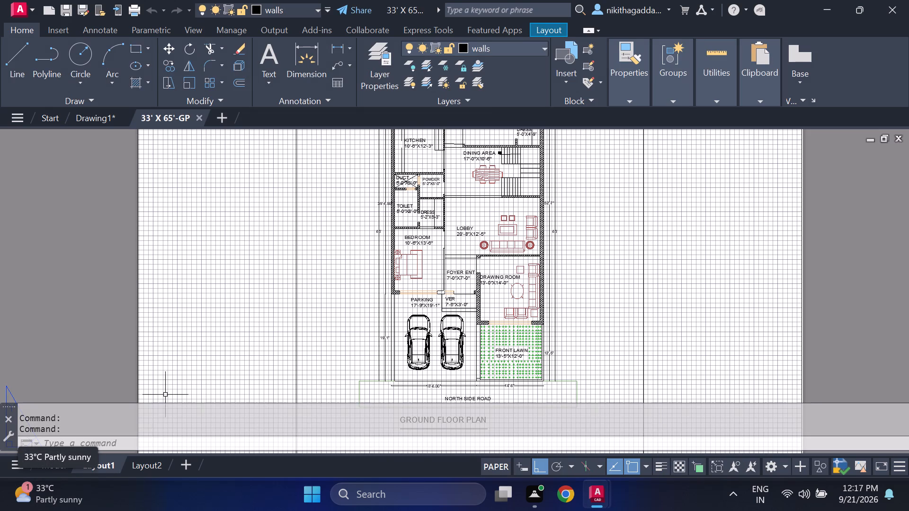
{"action": "left_click", "coordinate": [56, 461]}
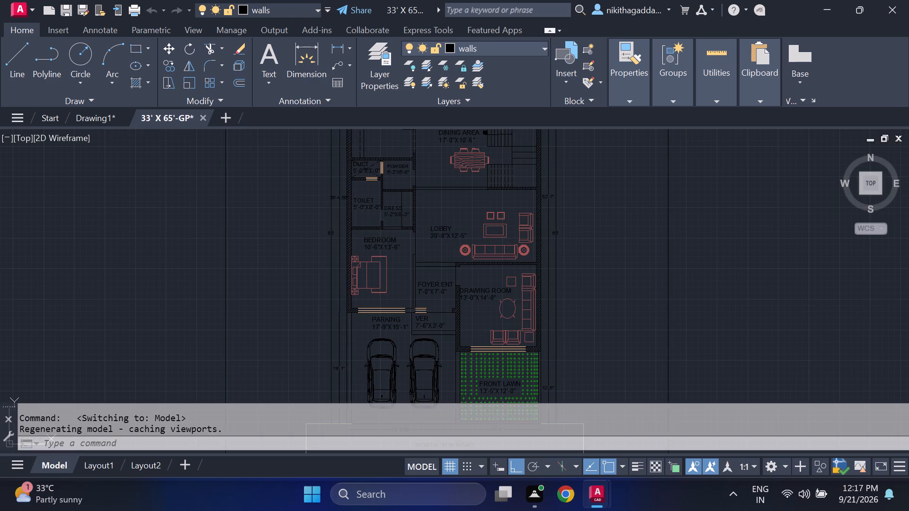
Select the left car block in the parking area of the ground floor plan.
{"action": "scroll", "coordinate": [454, 327], "scroll_direction": "down", "scroll_amount": 1}
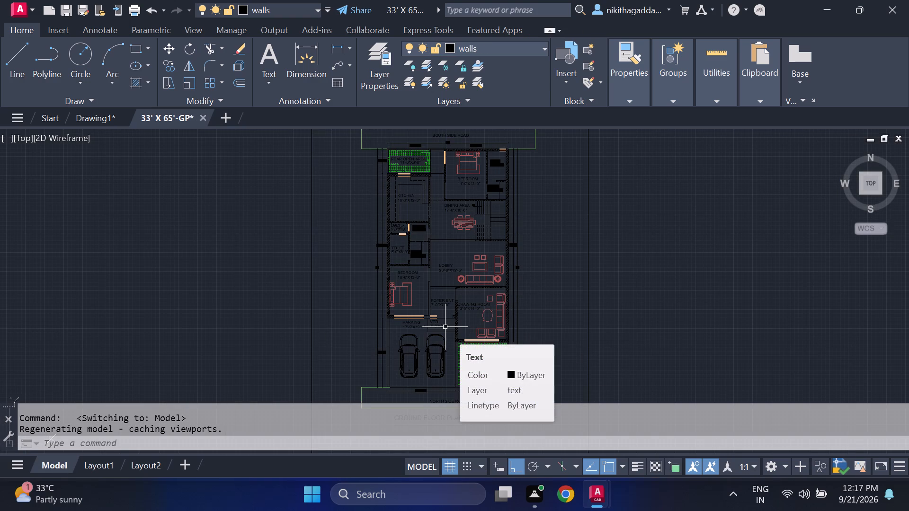
{"action": "scroll", "coordinate": [422, 363], "scroll_direction": "up", "scroll_amount": 2}
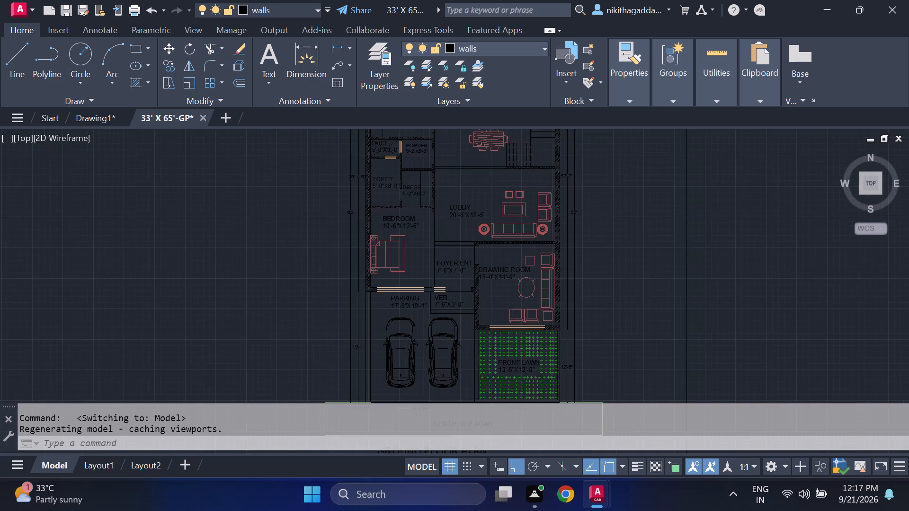
{"action": "middle_click_drag", "start_coordinate": [418, 363], "coordinate": [435, 323]}
{"action": "scroll", "coordinate": [422, 263], "scroll_direction": "up", "scroll_amount": 1}
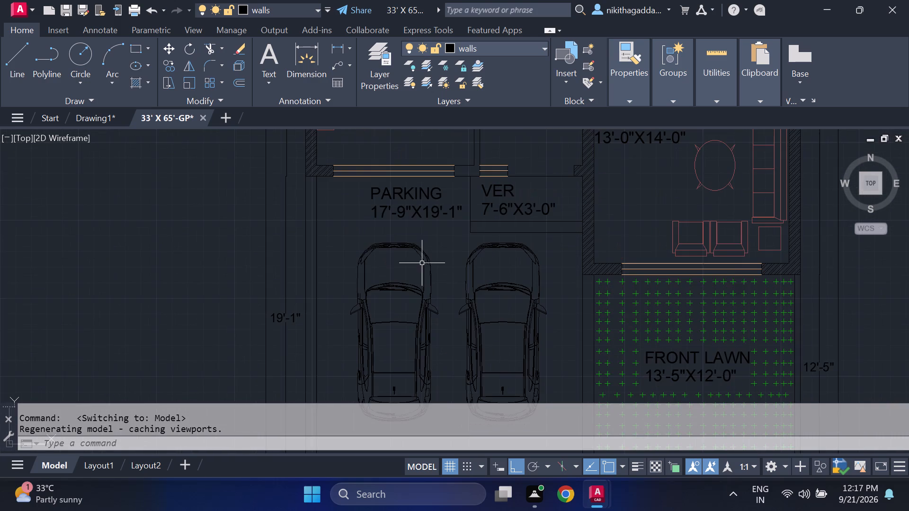
{"action": "left_click", "coordinate": [432, 246]}
{"action": "left_click", "coordinate": [388, 328]}
Add the lobby's long sofa, two armchairs, adjacent round side table and rectangular coffee table to the selection.
{"action": "scroll", "coordinate": [406, 308], "scroll_direction": "down", "scroll_amount": 3}
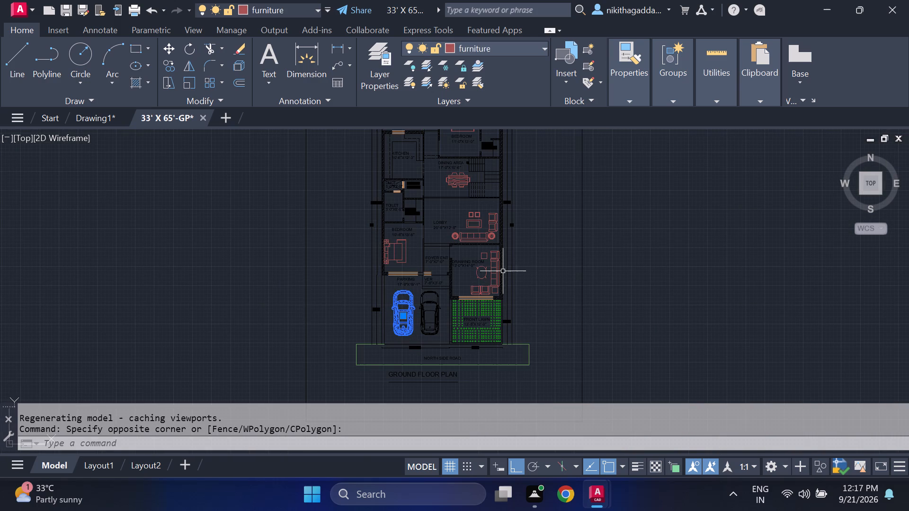
{"action": "scroll", "coordinate": [491, 220], "scroll_direction": "up", "scroll_amount": 2}
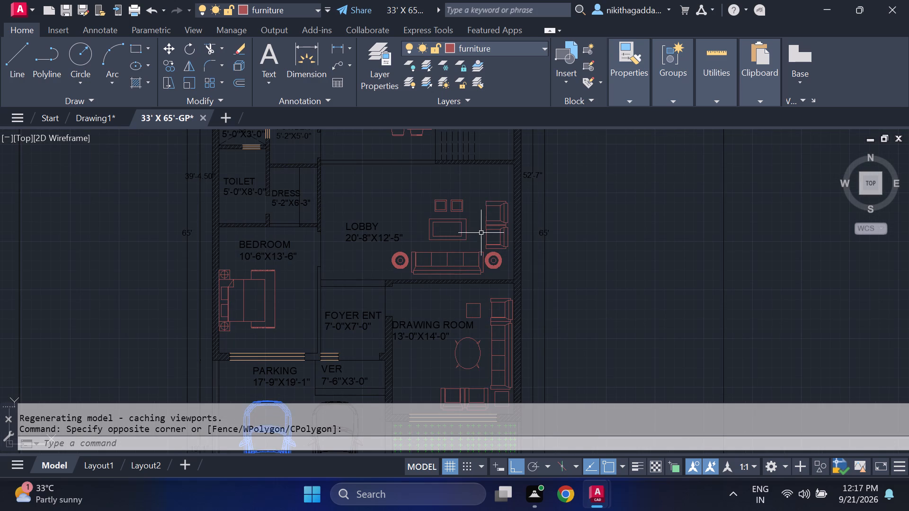
{"action": "scroll", "coordinate": [481, 233], "scroll_direction": "up", "scroll_amount": 1}
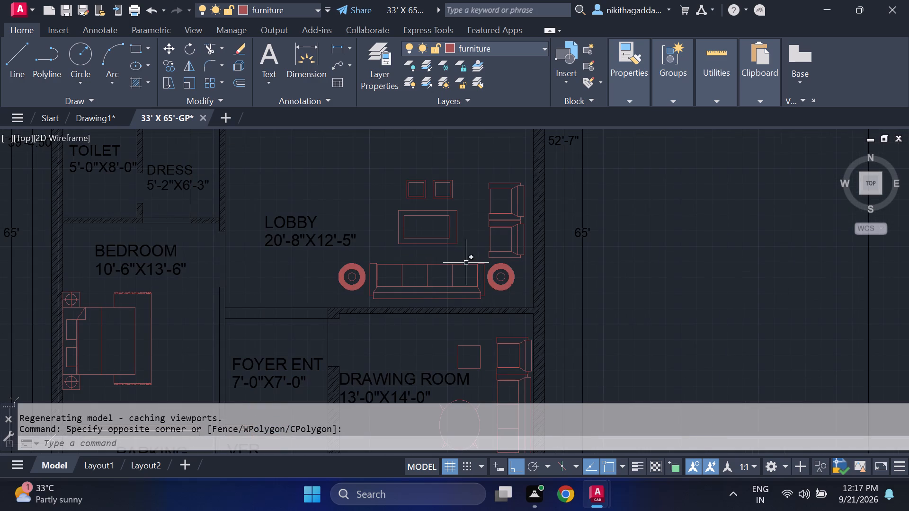
{"action": "left_click", "coordinate": [468, 257]}
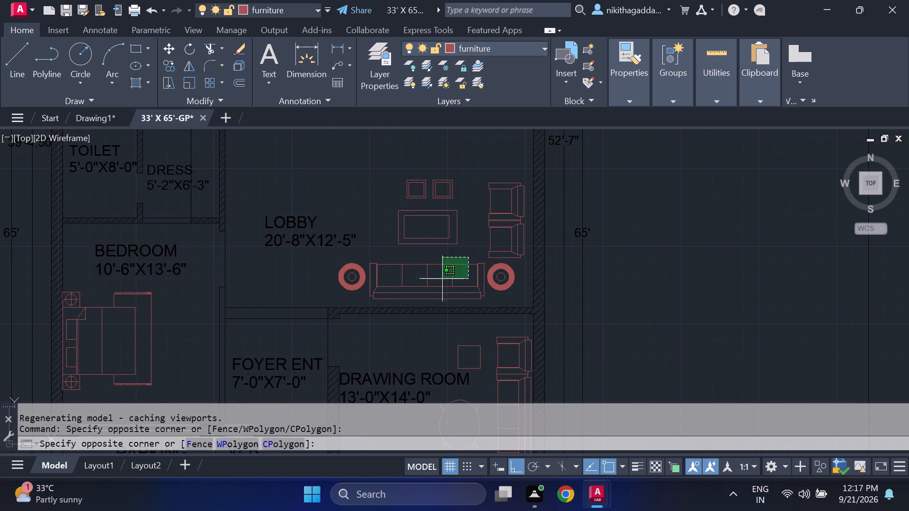
{"action": "left_click", "coordinate": [440, 282]}
{"action": "left_click", "coordinate": [504, 173]}
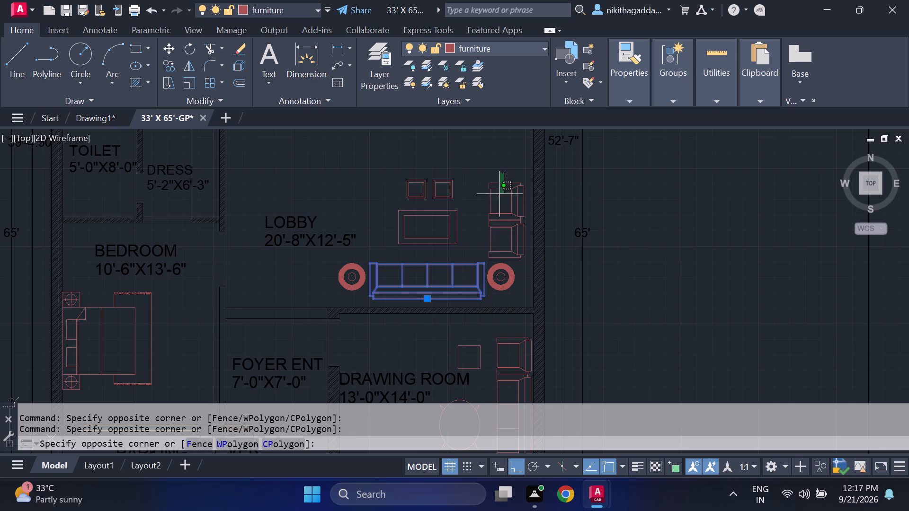
{"action": "left_click", "coordinate": [480, 268]}
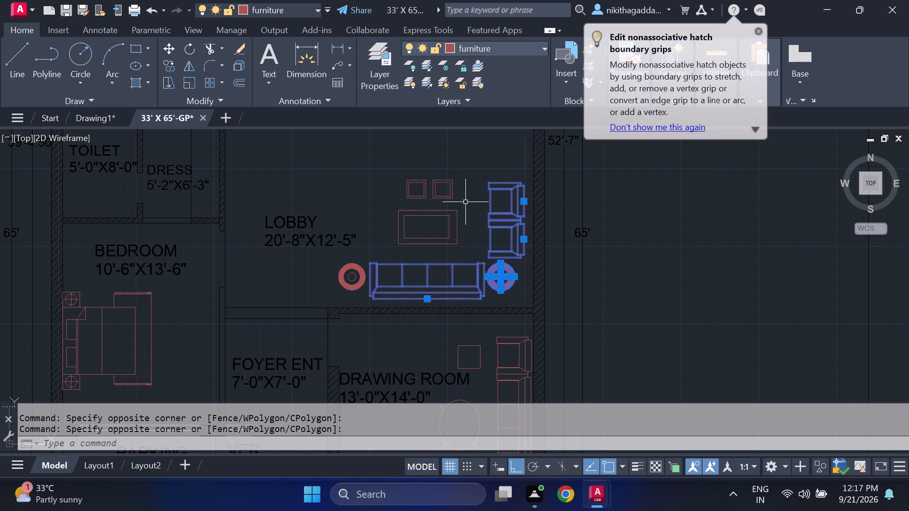
{"action": "left_click", "coordinate": [463, 207]}
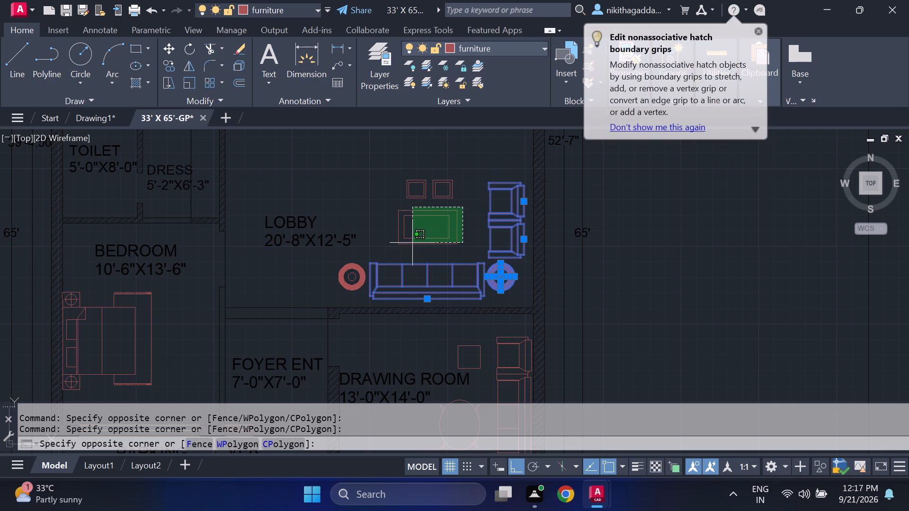
{"action": "left_click", "coordinate": [392, 246]}
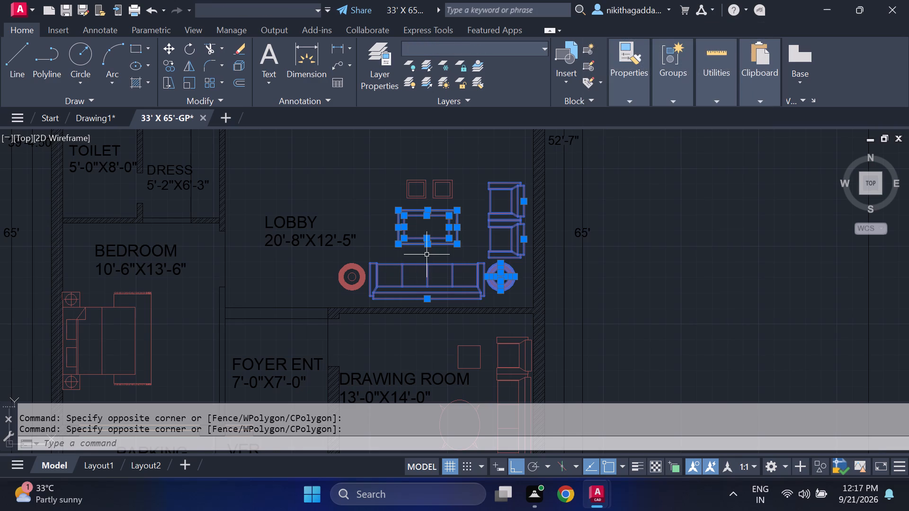
Add the drawing room's long sofa and armchair along the right wall, plus the bed in the 10'-6"X13'-6" bedroom, to the selection.
{"action": "scroll", "coordinate": [427, 255], "scroll_direction": "down", "scroll_amount": 1}
{"action": "middle_click_drag", "start_coordinate": [427, 255], "coordinate": [408, 182]}
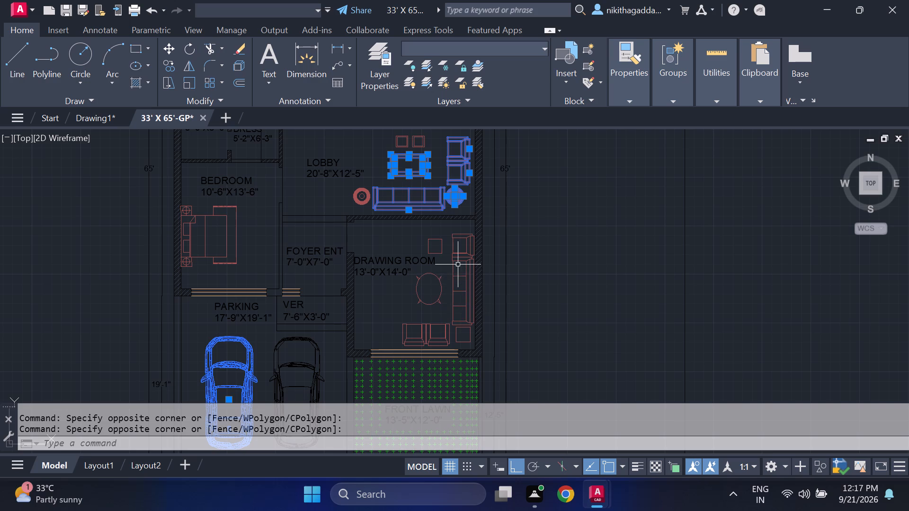
{"action": "scroll", "coordinate": [457, 264], "scroll_direction": "up", "scroll_amount": 1}
{"action": "left_click", "coordinate": [471, 212]}
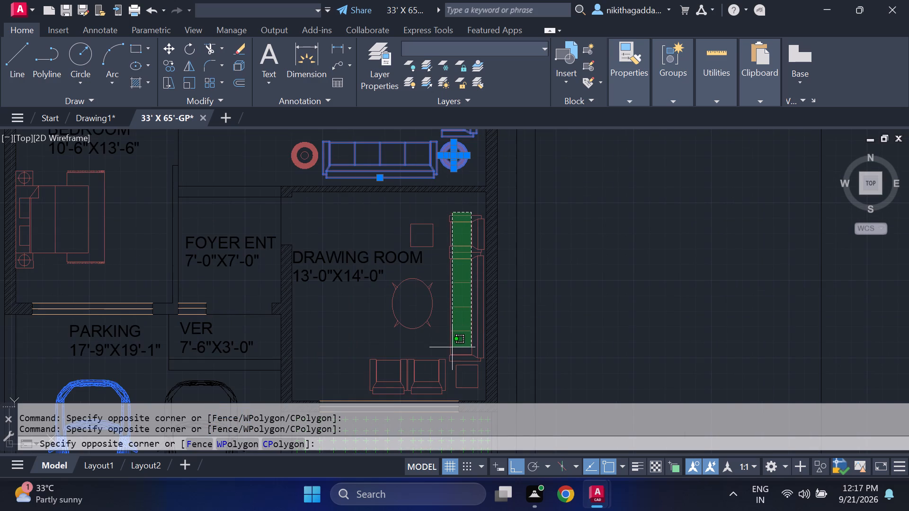
{"action": "left_click", "coordinate": [443, 339]}
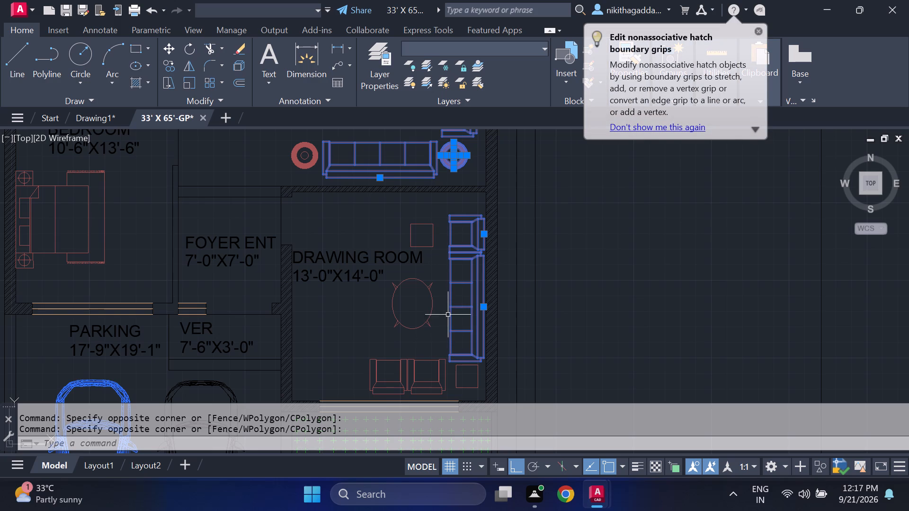
{"action": "scroll", "coordinate": [448, 313], "scroll_direction": "down", "scroll_amount": 2}
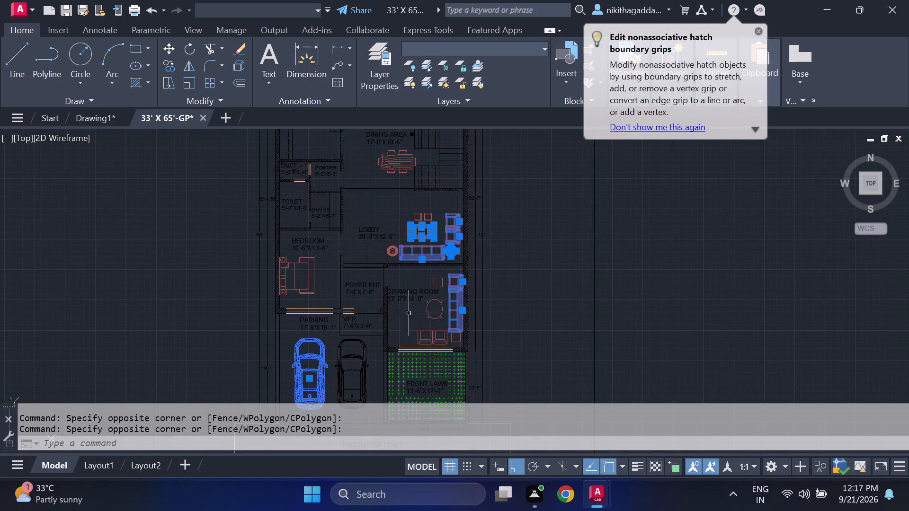
{"action": "scroll", "coordinate": [304, 270], "scroll_direction": "up", "scroll_amount": 2}
{"action": "left_click_drag", "start_coordinate": [345, 239], "coordinate": [338, 249]}
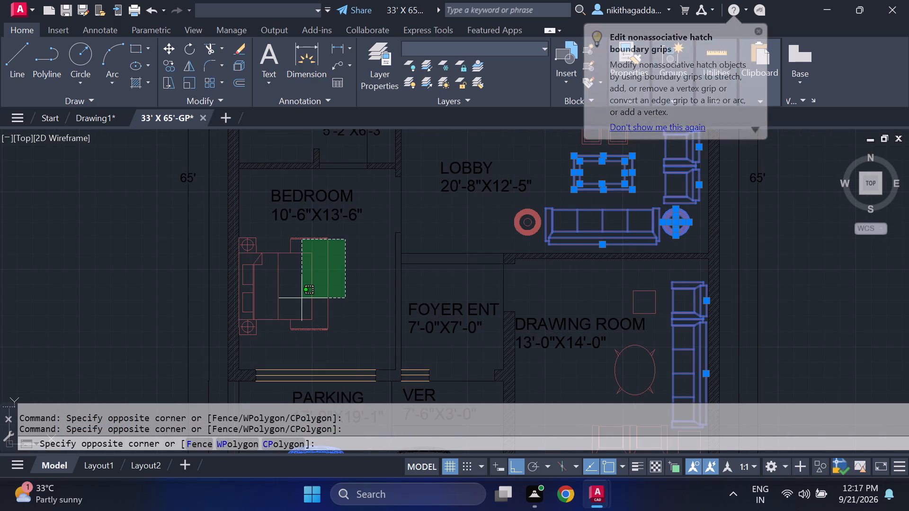
{"action": "left_click", "coordinate": [302, 298]}
Add the dining table and its chairs in the dining area to the selection.
{"action": "scroll", "coordinate": [309, 287], "scroll_direction": "down", "scroll_amount": 2}
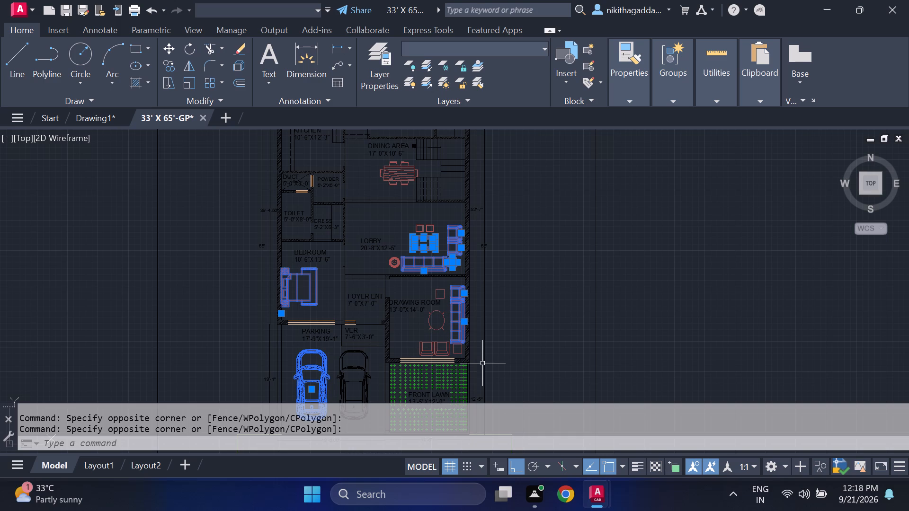
{"action": "scroll", "coordinate": [443, 351], "scroll_direction": "up", "scroll_amount": 2}
{"action": "scroll", "coordinate": [442, 351], "scroll_direction": "down", "scroll_amount": 1}
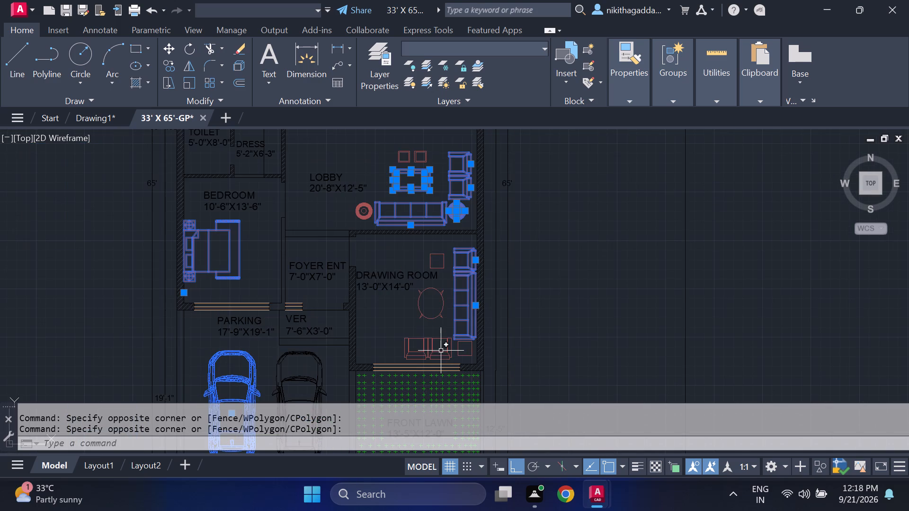
{"action": "scroll", "coordinate": [435, 349], "scroll_direction": "down", "scroll_amount": 1}
{"action": "middle_click_drag", "start_coordinate": [567, 360], "coordinate": [567, 342]}
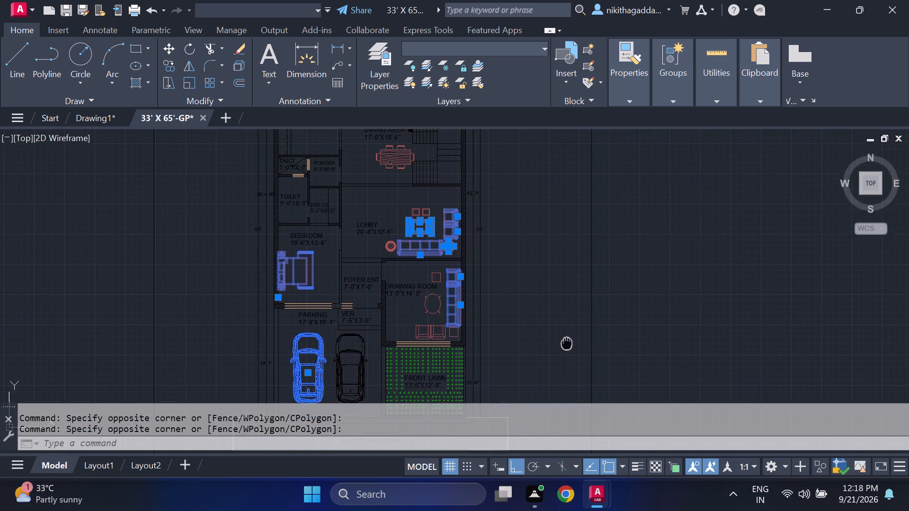
{"action": "middle_click_drag", "start_coordinate": [567, 342], "coordinate": [568, 298]}
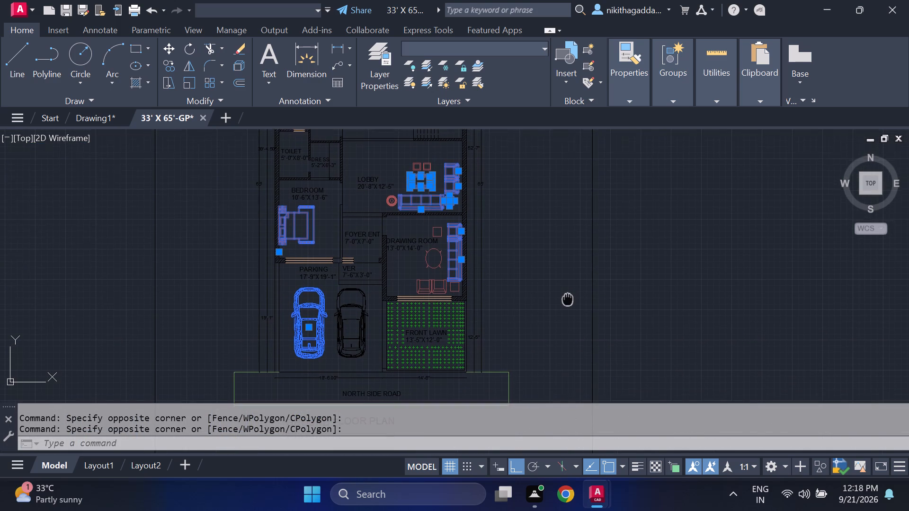
{"action": "middle_click_drag", "start_coordinate": [568, 298], "coordinate": [576, 317]}
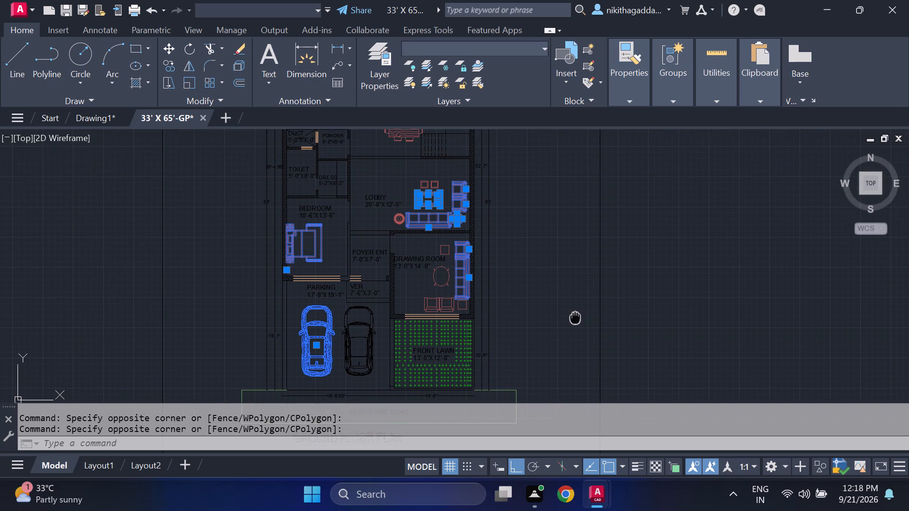
{"action": "middle_click_drag", "start_coordinate": [576, 317], "coordinate": [583, 344]}
{"action": "middle_click_drag", "start_coordinate": [556, 315], "coordinate": [566, 355]}
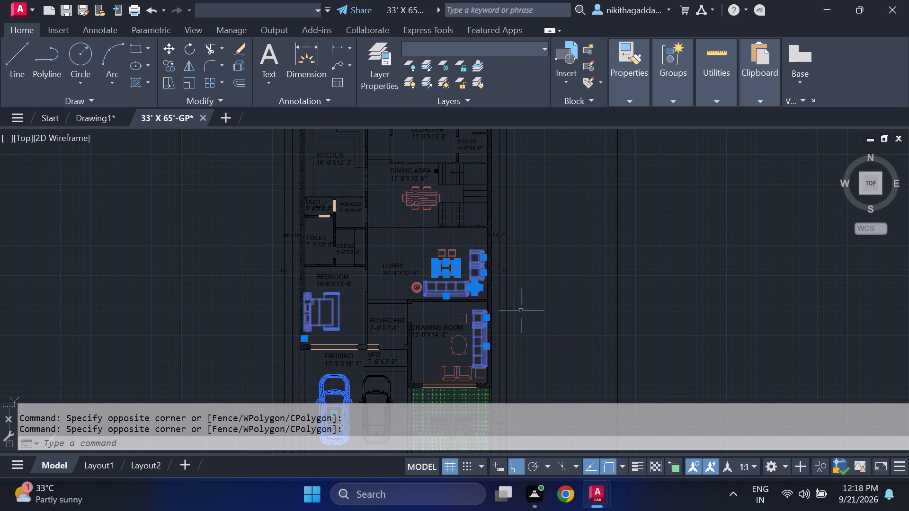
{"action": "middle_click_drag", "start_coordinate": [430, 282], "coordinate": [443, 322]}
{"action": "scroll", "coordinate": [437, 235], "scroll_direction": "up", "scroll_amount": 2}
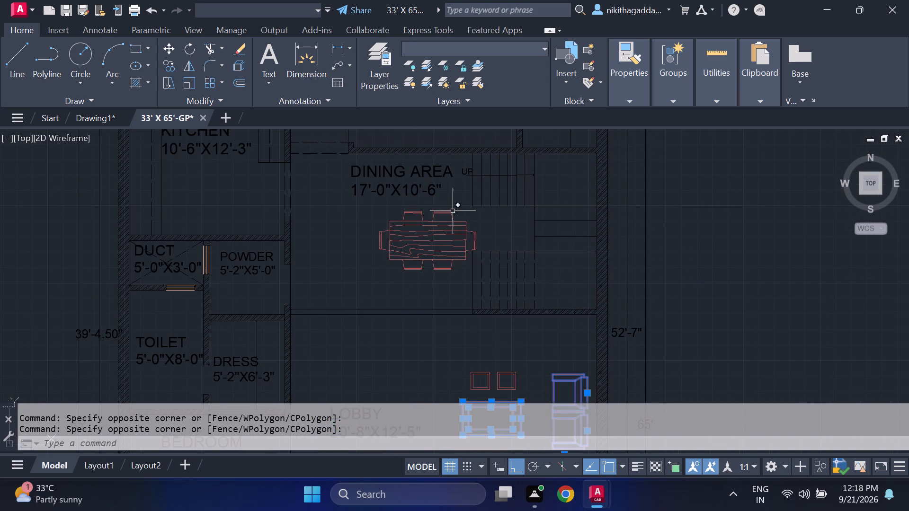
{"action": "left_click", "coordinate": [453, 210]}
{"action": "left_click", "coordinate": [427, 246]}
{"action": "scroll", "coordinate": [442, 264], "scroll_direction": "down", "scroll_amount": 3}
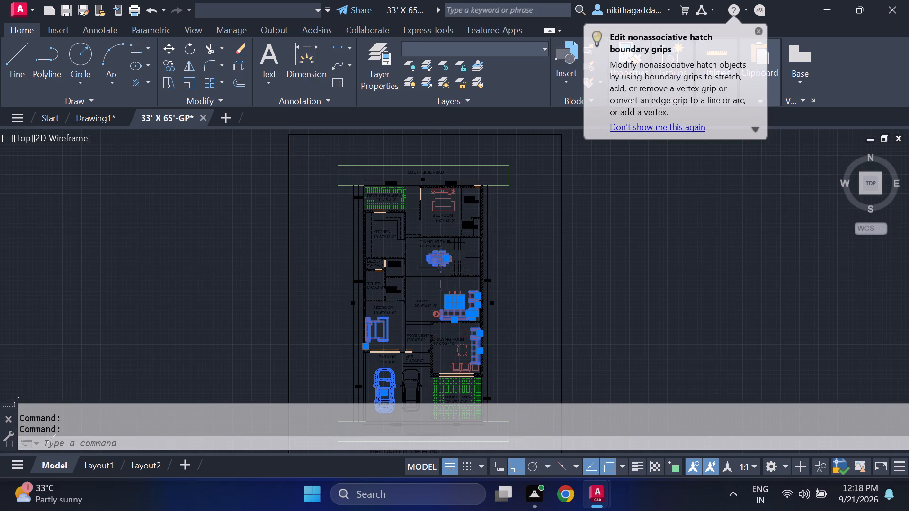
Examine the whole ground floor plan, from the south side road to the north side road, to check the selected blocks.
{"action": "scroll", "coordinate": [478, 213], "scroll_direction": "up", "scroll_amount": 2}
{"action": "scroll", "coordinate": [478, 272], "scroll_direction": "down", "scroll_amount": 1}
{"action": "middle_click_drag", "start_coordinate": [473, 335], "coordinate": [481, 286]}
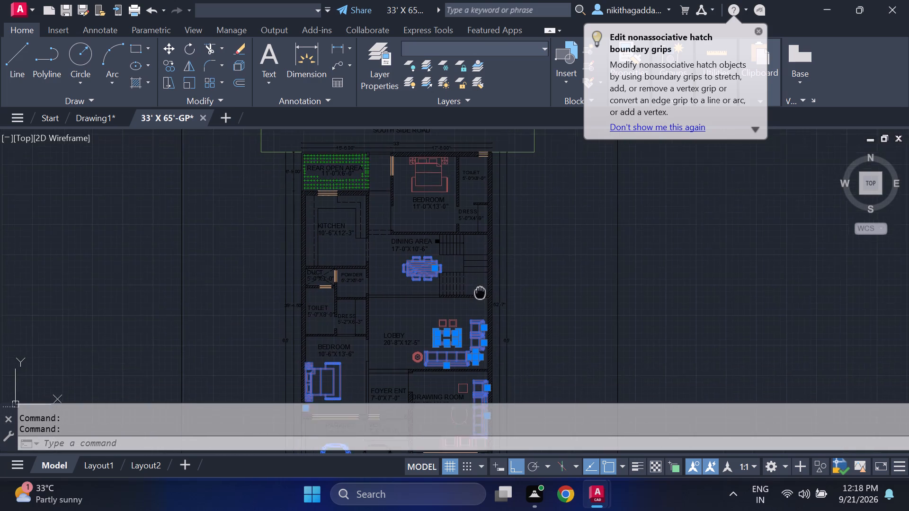
{"action": "middle_click_drag", "start_coordinate": [481, 286], "coordinate": [494, 205]}
{"action": "middle_click_drag", "start_coordinate": [493, 205], "coordinate": [460, 194]}
{"action": "middle_click_drag", "start_coordinate": [450, 192], "coordinate": [441, 169]}
{"action": "middle_click_drag", "start_coordinate": [443, 166], "coordinate": [463, 203]}
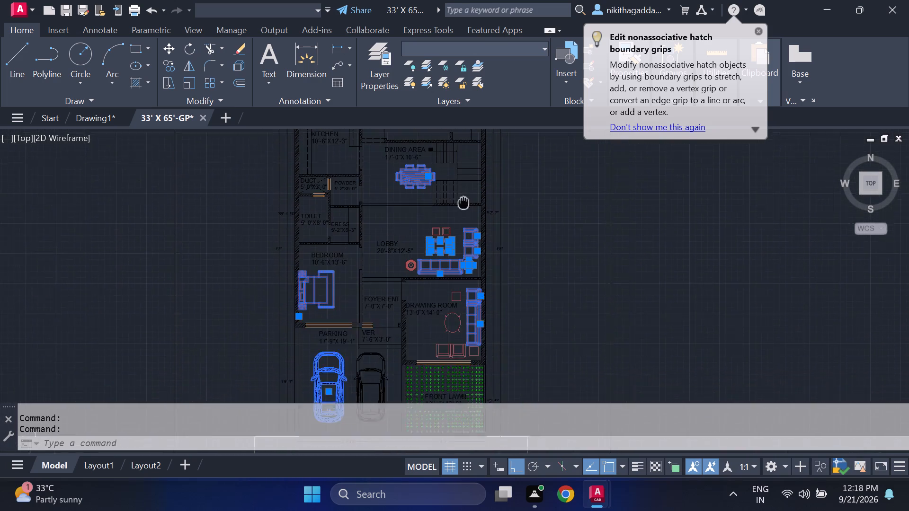
{"action": "middle_click_drag", "start_coordinate": [463, 203], "coordinate": [451, 306]}
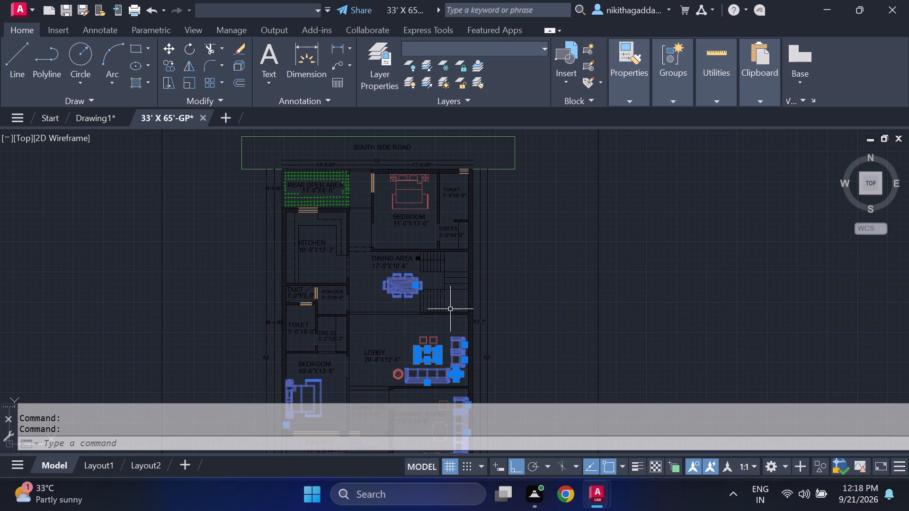
{"action": "scroll", "coordinate": [445, 319], "scroll_direction": "up", "scroll_amount": 2}
{"action": "scroll", "coordinate": [445, 319], "scroll_direction": "down", "scroll_amount": 2}
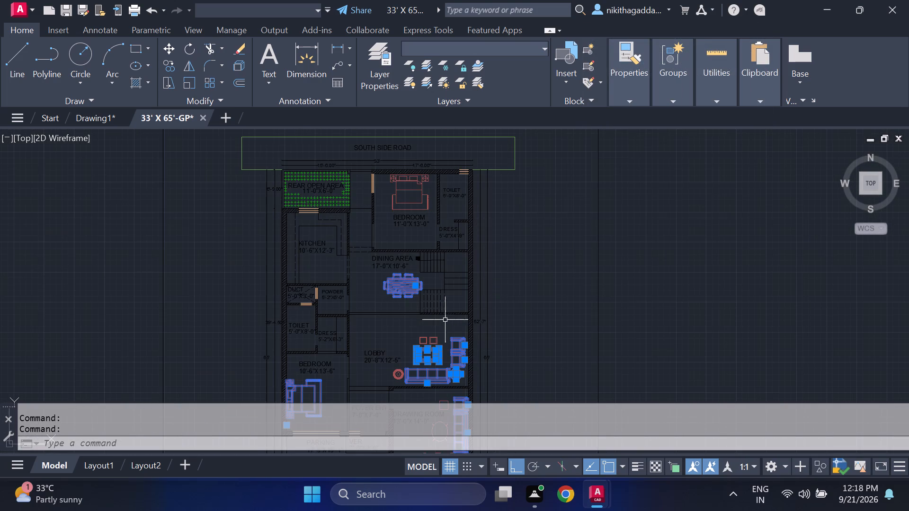
{"action": "middle_click_drag", "start_coordinate": [435, 341], "coordinate": [426, 191]}
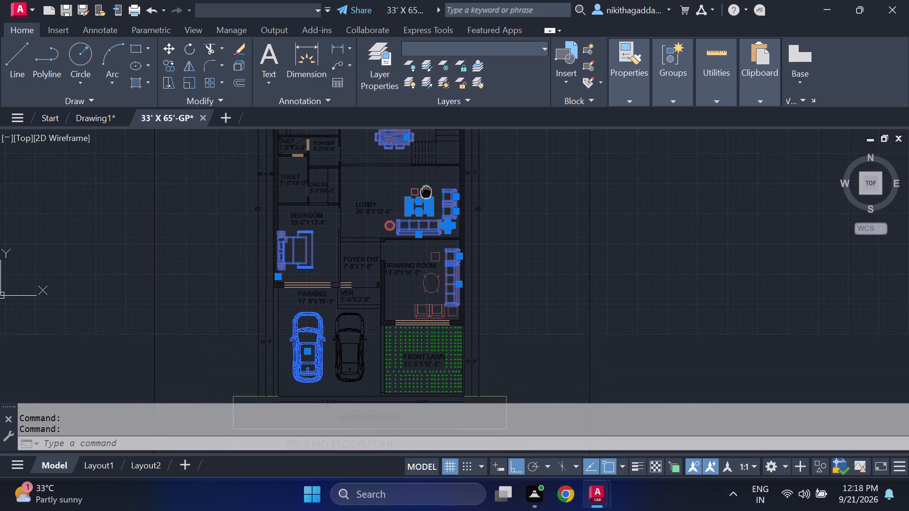
{"action": "middle_click_drag", "start_coordinate": [426, 191], "coordinate": [429, 174]}
{"action": "middle_click_drag", "start_coordinate": [429, 174], "coordinate": [436, 198]}
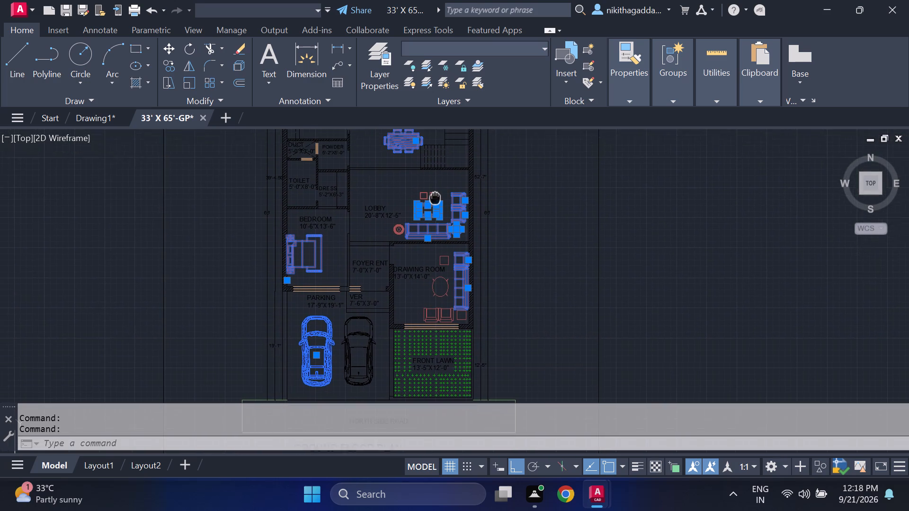
{"action": "middle_click_drag", "start_coordinate": [436, 198], "coordinate": [473, 344]}
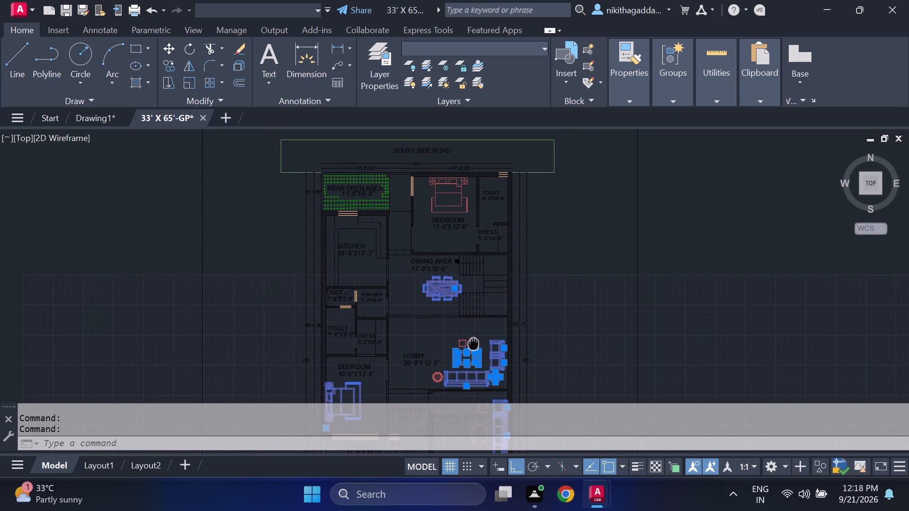
{"action": "middle_click_drag", "start_coordinate": [473, 344], "coordinate": [454, 288]}
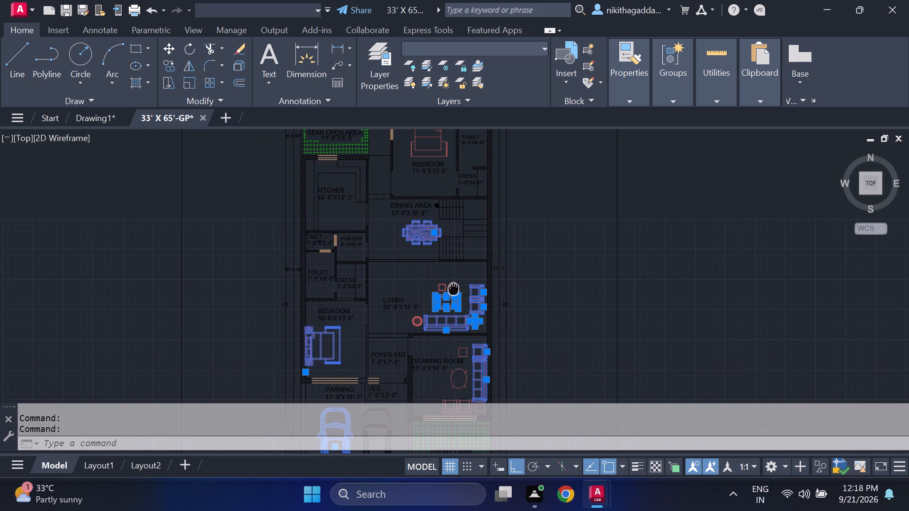
{"action": "middle_click_drag", "start_coordinate": [454, 288], "coordinate": [448, 314]}
{"action": "middle_click_drag", "start_coordinate": [446, 317], "coordinate": [445, 314]}
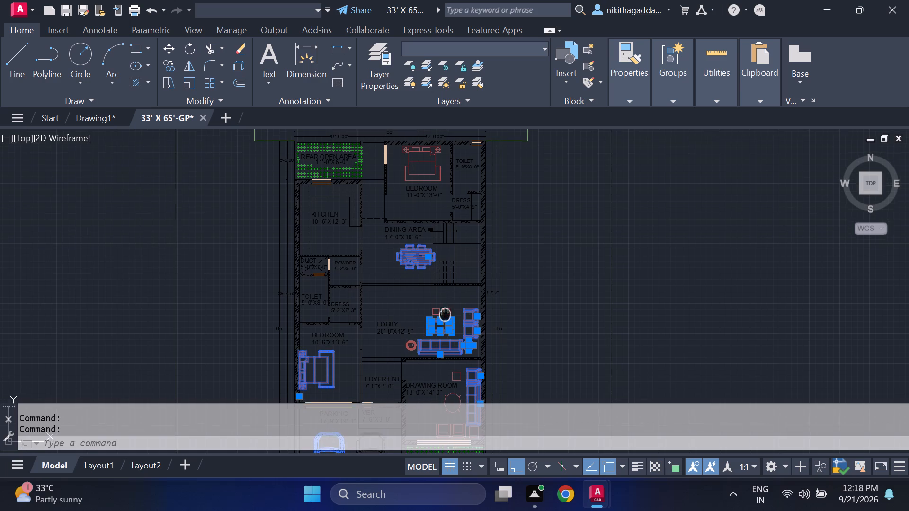
{"action": "middle_click_drag", "start_coordinate": [445, 314], "coordinate": [443, 310]}
{"action": "middle_click_drag", "start_coordinate": [420, 321], "coordinate": [390, 203]}
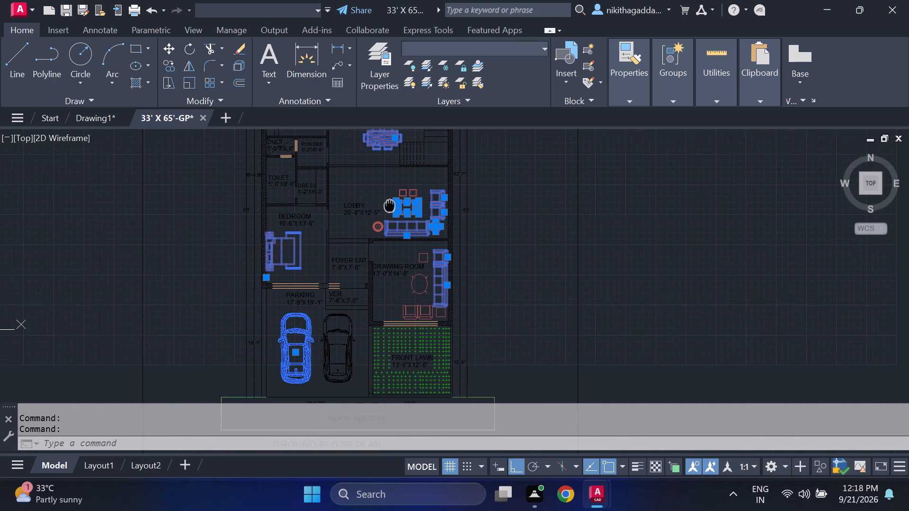
{"action": "middle_click_drag", "start_coordinate": [390, 203], "coordinate": [389, 186]}
{"action": "middle_click_drag", "start_coordinate": [397, 292], "coordinate": [401, 240]}
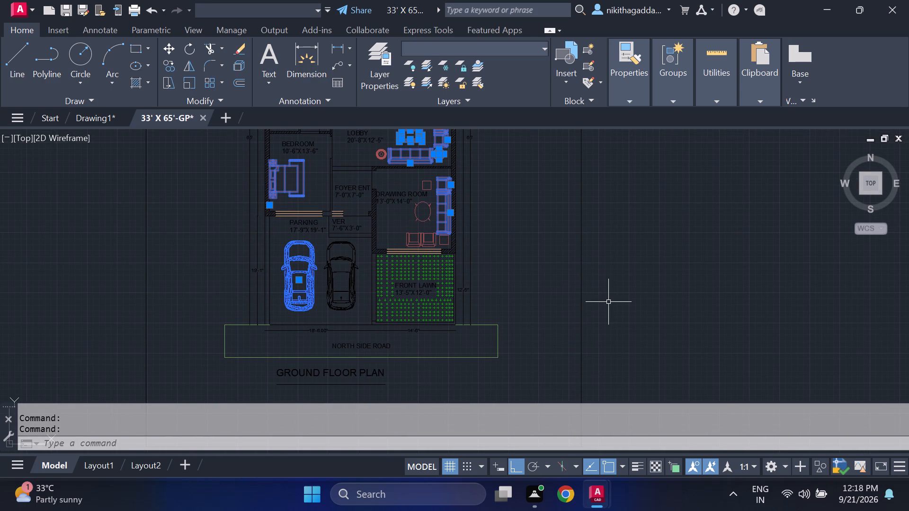
Copy the selected car and furniture blocks into Drawing1, placing them in the empty space beside the floor plan's left wall.
{"action": "key", "text": "ctrl+c"}
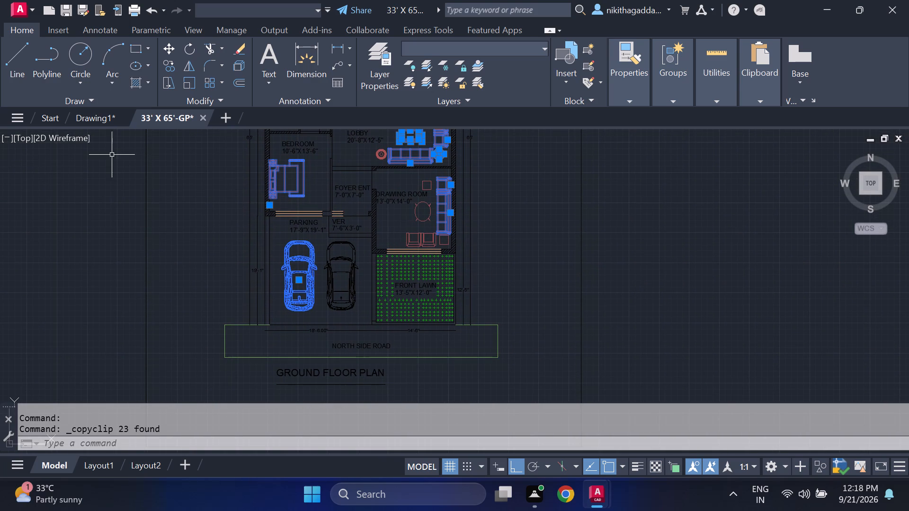
{"action": "left_click", "coordinate": [95, 120]}
{"action": "key", "text": "ctrl+v"}
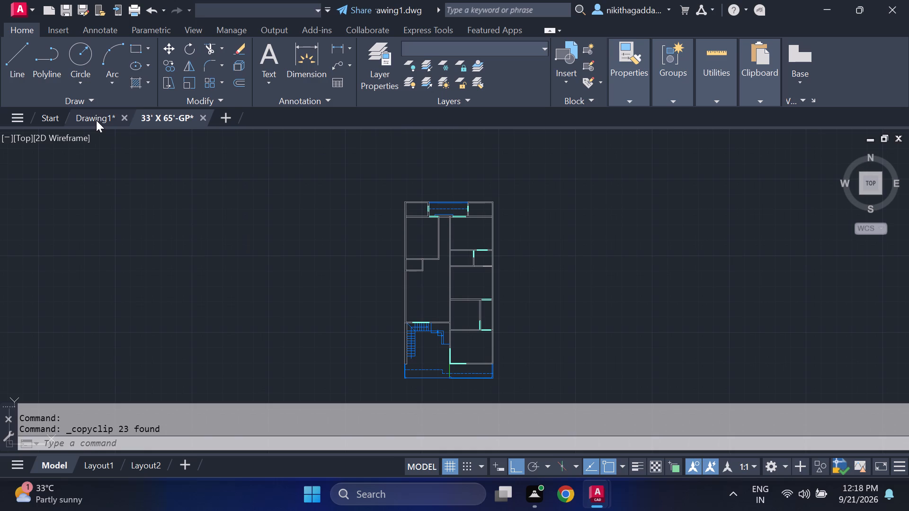
{"action": "left_click", "coordinate": [246, 330]}
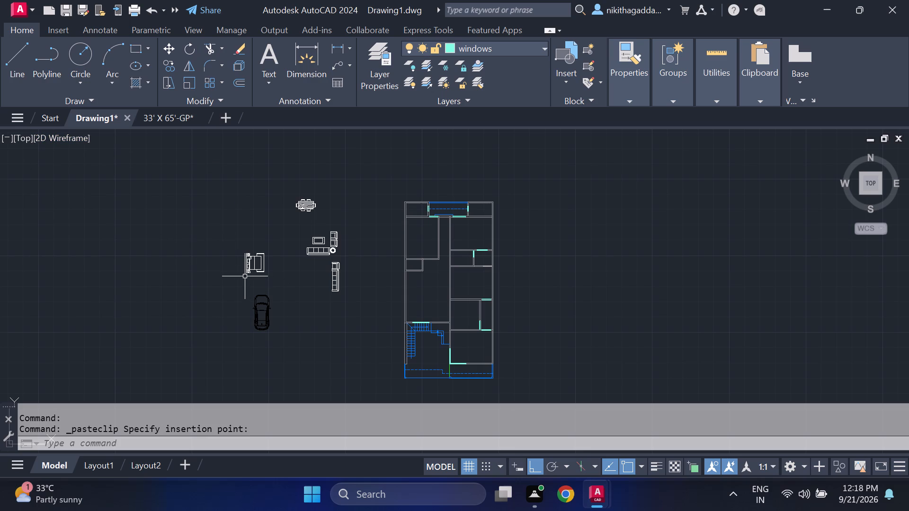
Open the 35'X50'-GP drawing from Documents and switch it to model space.
{"action": "left_click", "coordinate": [18, 119]}
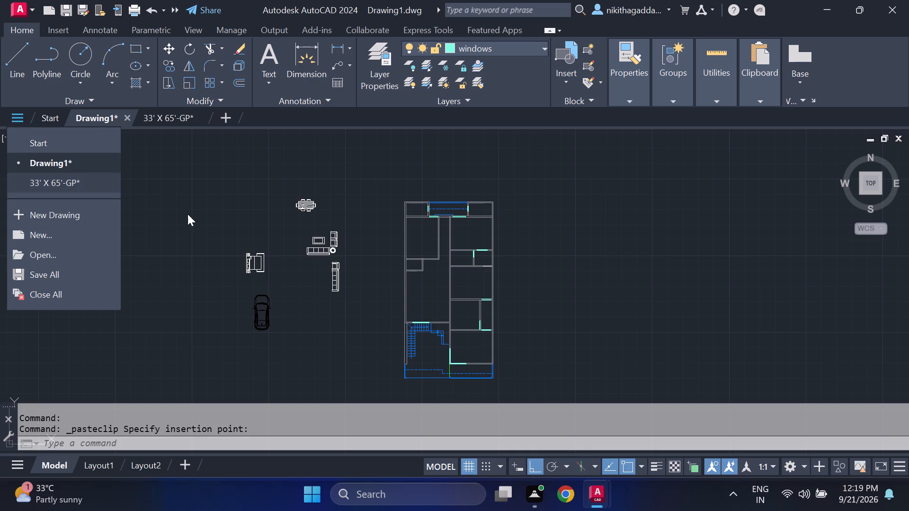
{"action": "left_click", "coordinate": [89, 252]}
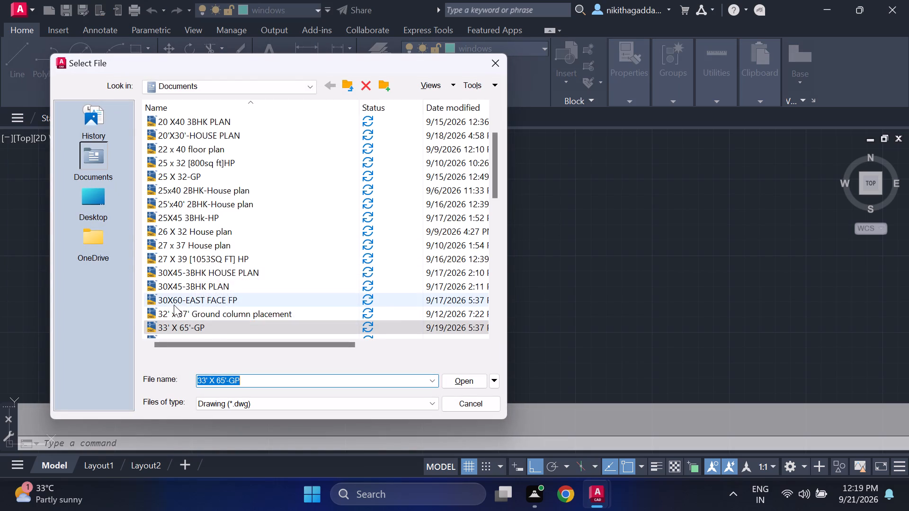
{"action": "scroll", "coordinate": [190, 268], "scroll_direction": "down", "scroll_amount": 1}
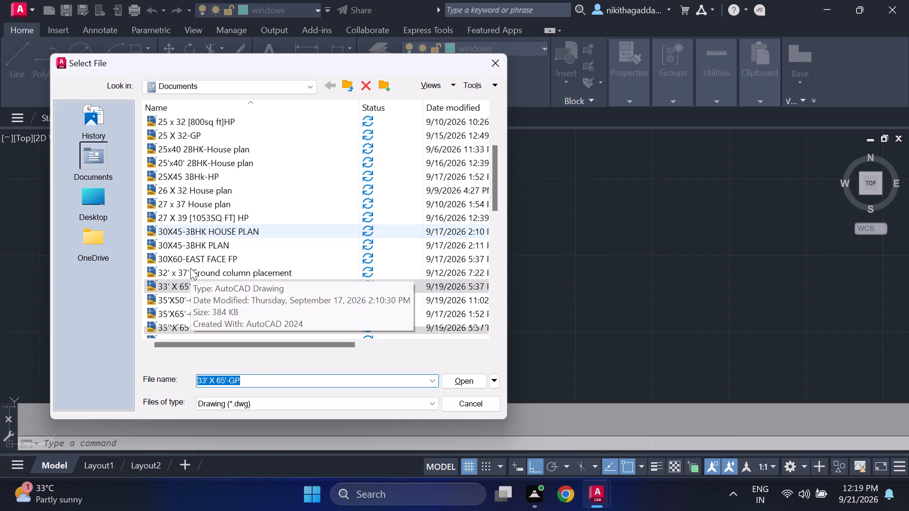
{"action": "scroll", "coordinate": [190, 268], "scroll_direction": "down", "scroll_amount": 1}
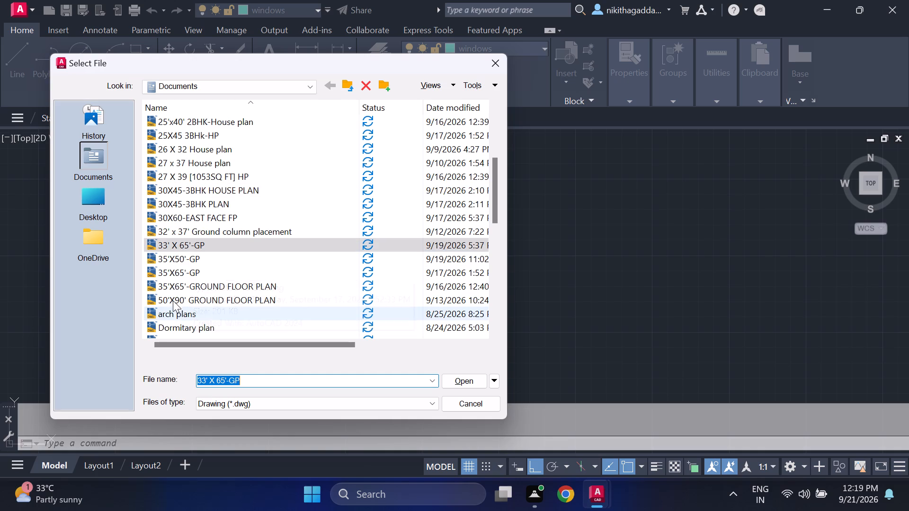
{"action": "left_click", "coordinate": [191, 259]}
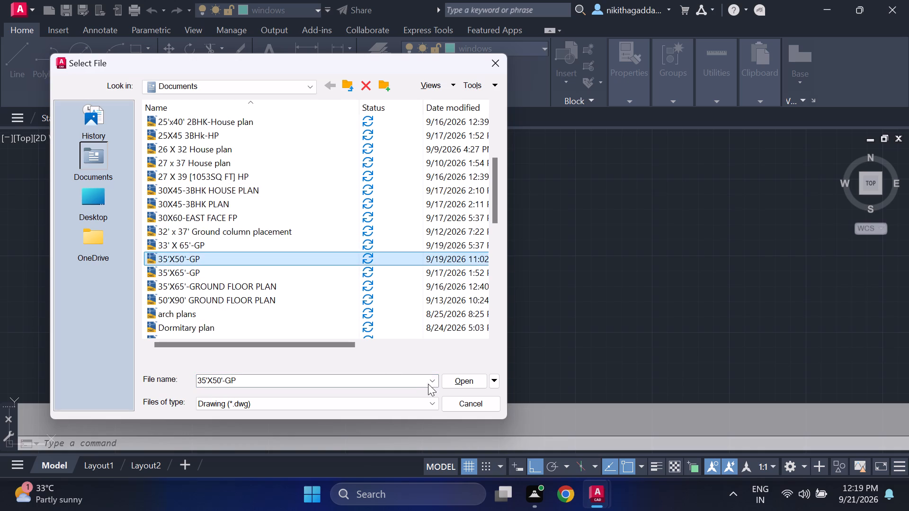
{"action": "left_click", "coordinate": [480, 382]}
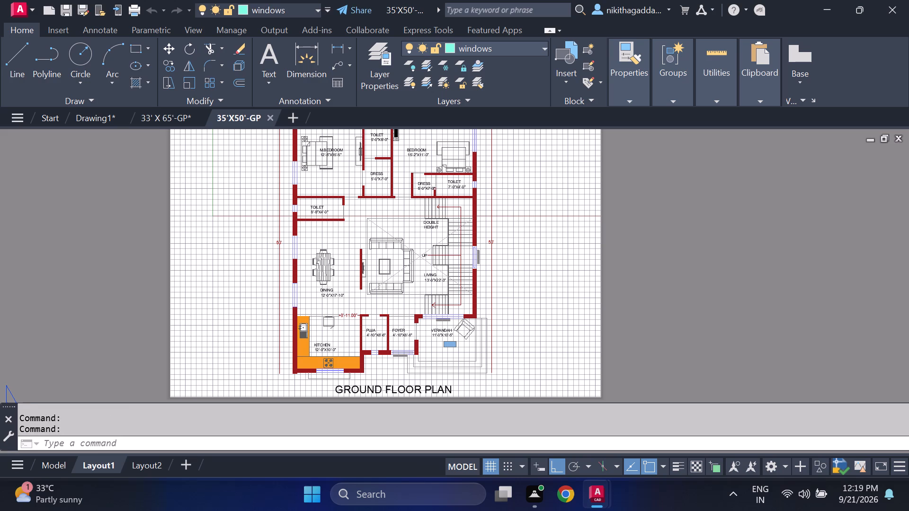
{"action": "left_click", "coordinate": [51, 462]}
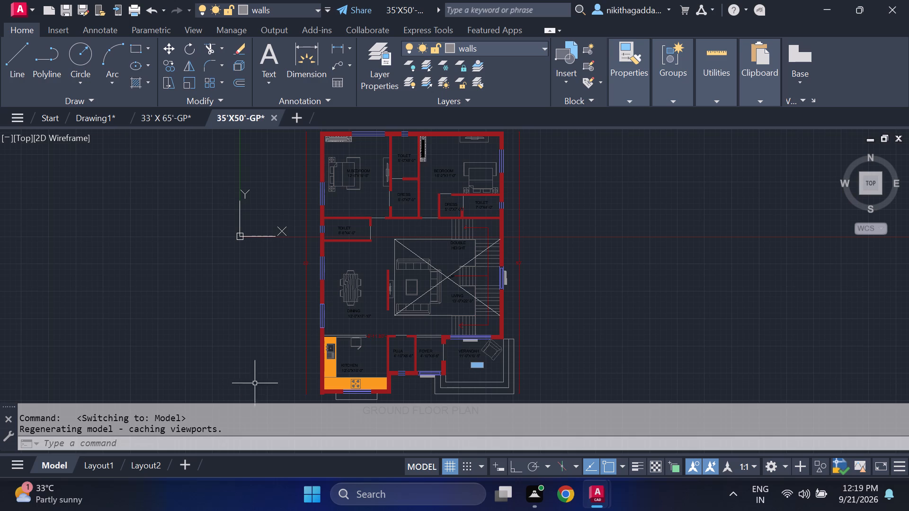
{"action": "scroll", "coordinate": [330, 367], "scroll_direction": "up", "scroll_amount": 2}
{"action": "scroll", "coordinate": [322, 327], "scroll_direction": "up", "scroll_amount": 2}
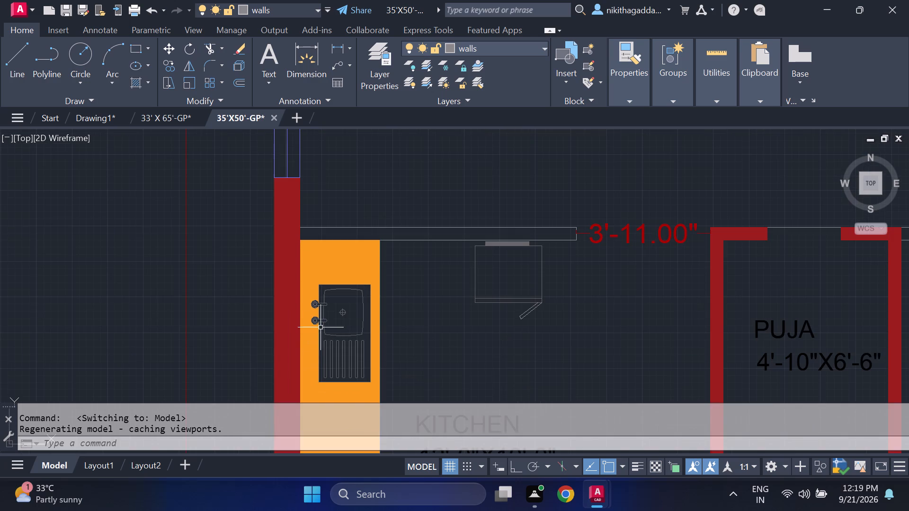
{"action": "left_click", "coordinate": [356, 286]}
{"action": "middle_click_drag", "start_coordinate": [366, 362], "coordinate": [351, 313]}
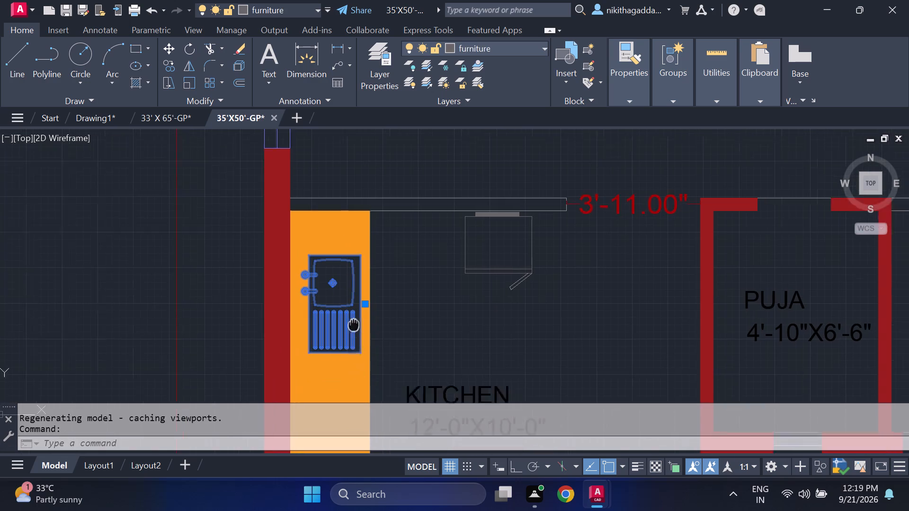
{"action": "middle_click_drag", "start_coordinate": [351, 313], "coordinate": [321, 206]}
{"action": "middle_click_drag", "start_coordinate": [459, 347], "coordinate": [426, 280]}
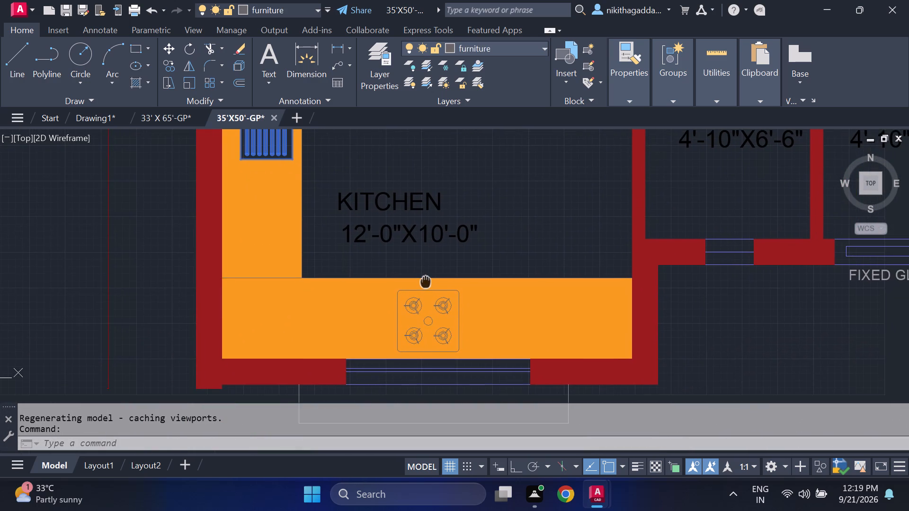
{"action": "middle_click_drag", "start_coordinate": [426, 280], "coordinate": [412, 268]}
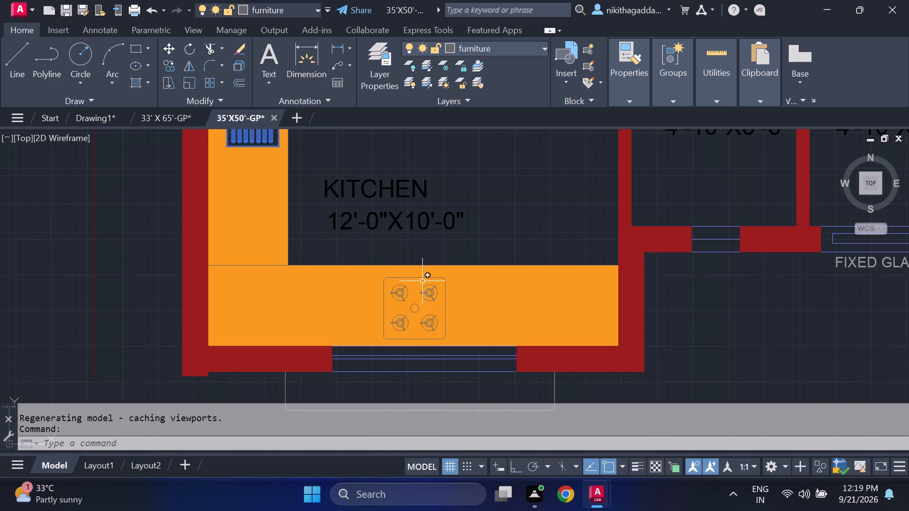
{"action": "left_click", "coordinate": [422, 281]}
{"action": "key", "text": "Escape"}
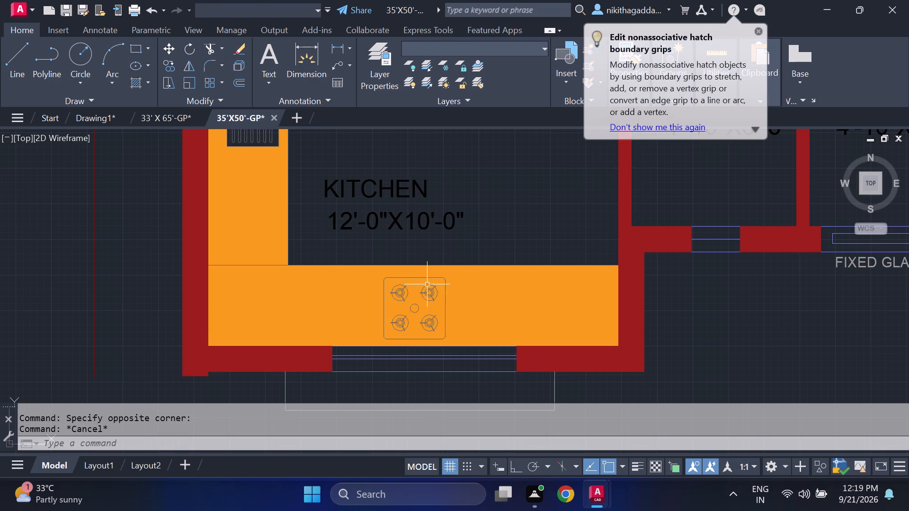
Select the four-burner stove and the double-tap sink on the 12'-0"X10'-0" kitchen's counters.
{"action": "scroll", "coordinate": [428, 284], "scroll_direction": "up", "scroll_amount": 2}
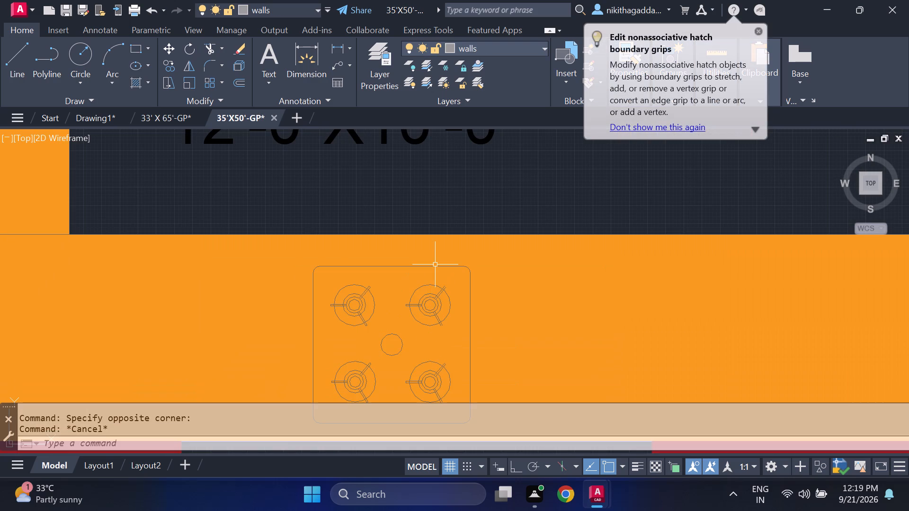
{"action": "left_click", "coordinate": [435, 266]}
{"action": "scroll", "coordinate": [437, 282], "scroll_direction": "down", "scroll_amount": 3}
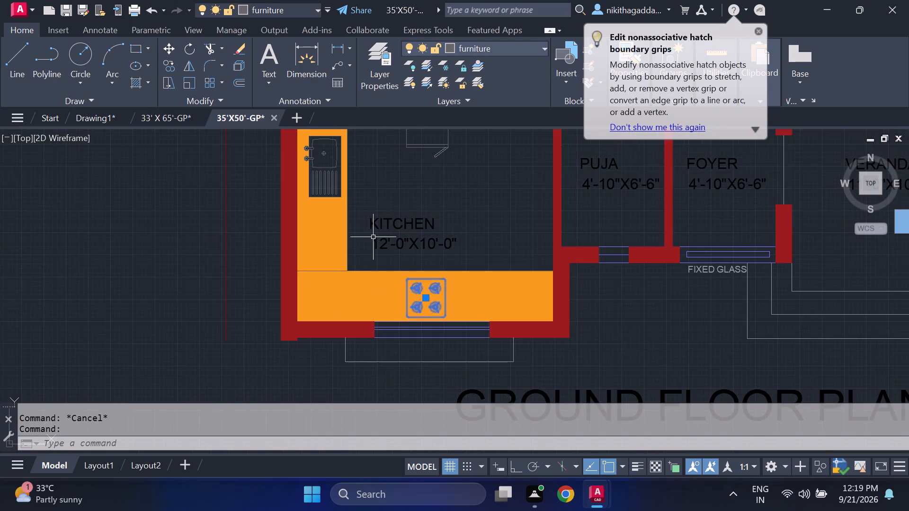
{"action": "middle_click_drag", "start_coordinate": [374, 237], "coordinate": [393, 307]}
{"action": "scroll", "coordinate": [349, 205], "scroll_direction": "up", "scroll_amount": 2}
{"action": "left_click", "coordinate": [339, 211]}
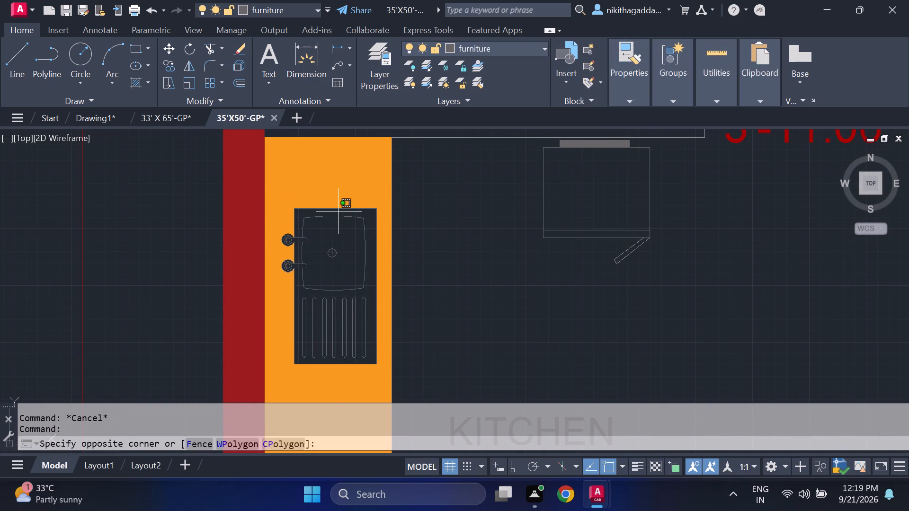
{"action": "left_click", "coordinate": [327, 255]}
{"action": "scroll", "coordinate": [428, 243], "scroll_direction": "down", "scroll_amount": 2}
Add the whole refrigerator near the kitchen's upper wall, including its open door and rear strip, to the selection.
{"action": "scroll", "coordinate": [513, 218], "scroll_direction": "up", "scroll_amount": 2}
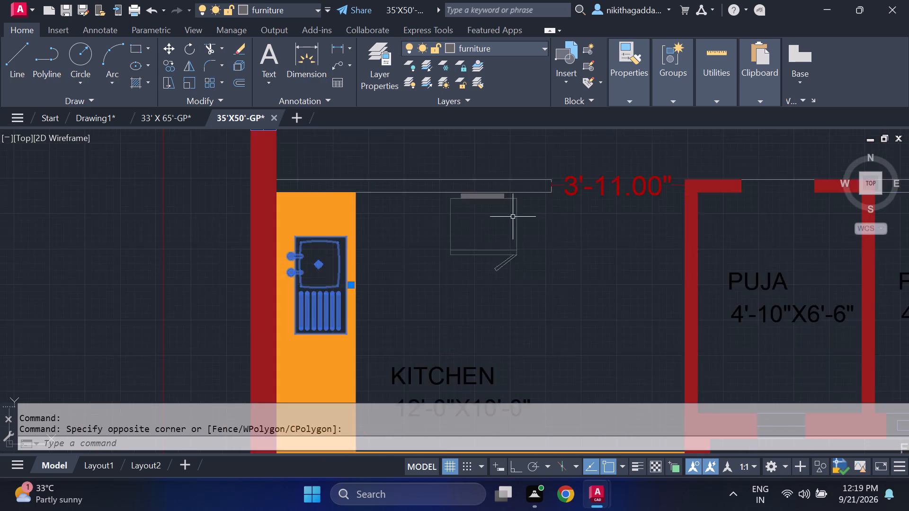
{"action": "left_click", "coordinate": [535, 188]}
{"action": "left_click_drag", "start_coordinate": [388, 301], "coordinate": [388, 290]}
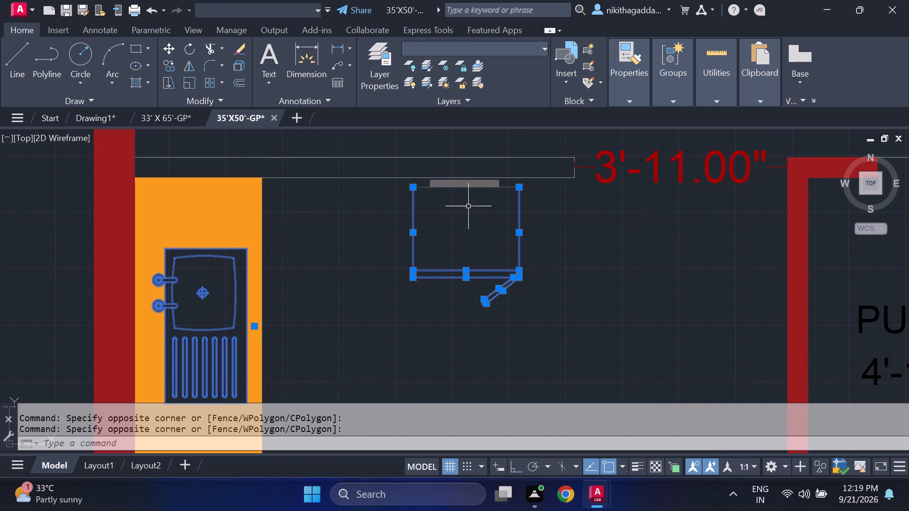
{"action": "scroll", "coordinate": [487, 176], "scroll_direction": "up", "scroll_amount": 2}
{"action": "left_click_drag", "start_coordinate": [537, 193], "coordinate": [517, 191]}
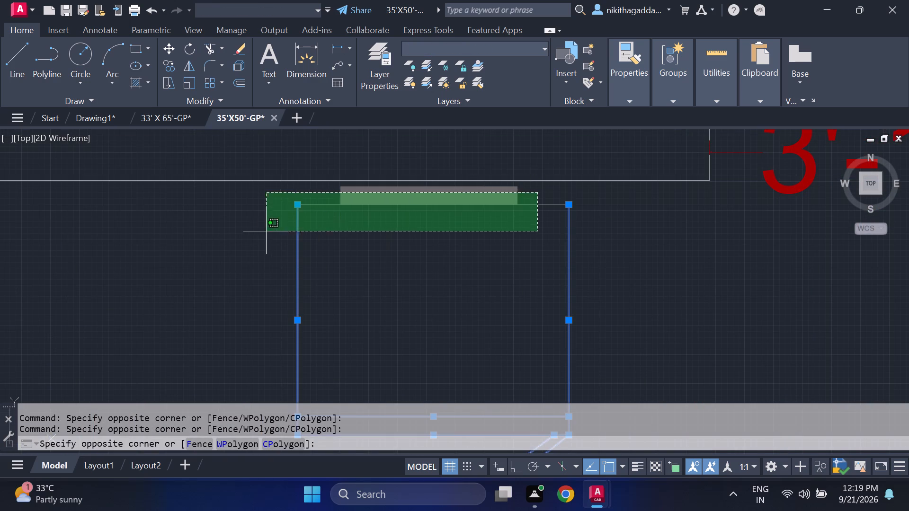
{"action": "left_click", "coordinate": [258, 238]}
{"action": "scroll", "coordinate": [356, 246], "scroll_direction": "down", "scroll_amount": 3}
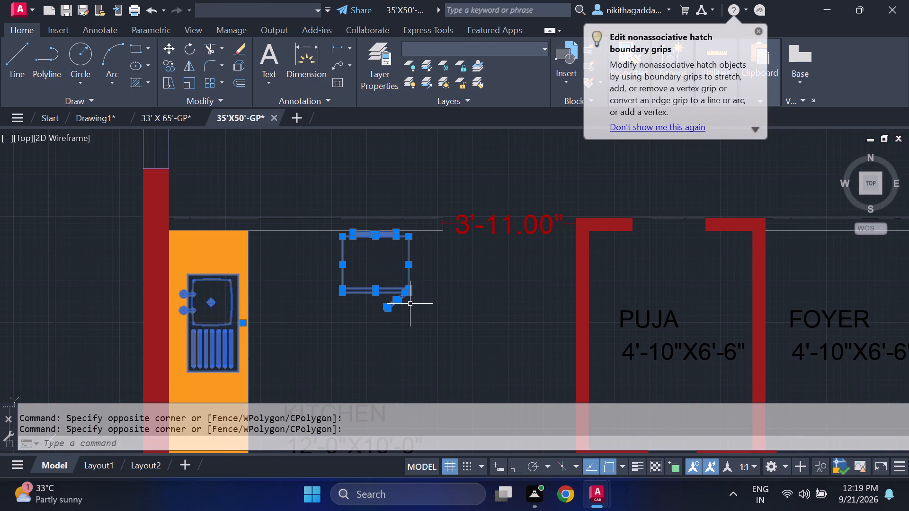
{"action": "scroll", "coordinate": [415, 309], "scroll_direction": "down", "scroll_amount": 2}
Add the six-seat dining table in the dining area to the selection.
{"action": "scroll", "coordinate": [420, 295], "scroll_direction": "down", "scroll_amount": 1}
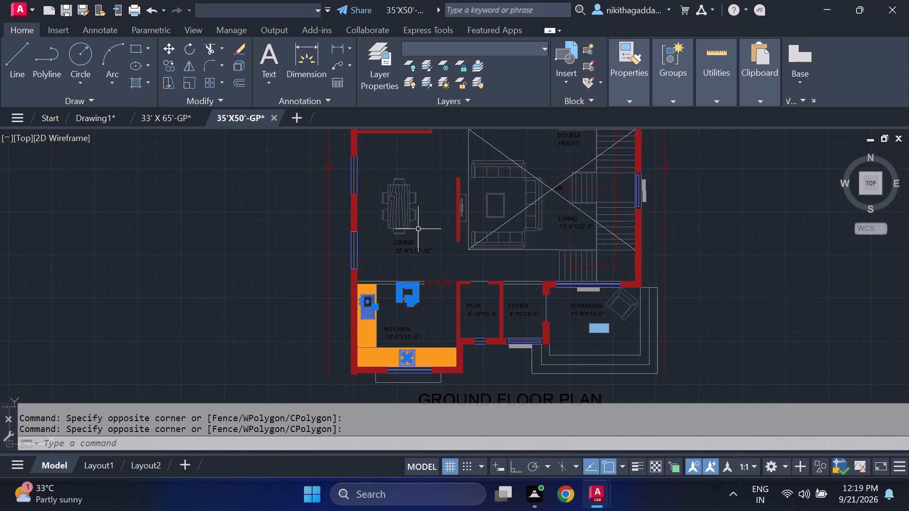
{"action": "middle_click_drag", "start_coordinate": [421, 235], "coordinate": [431, 353]}
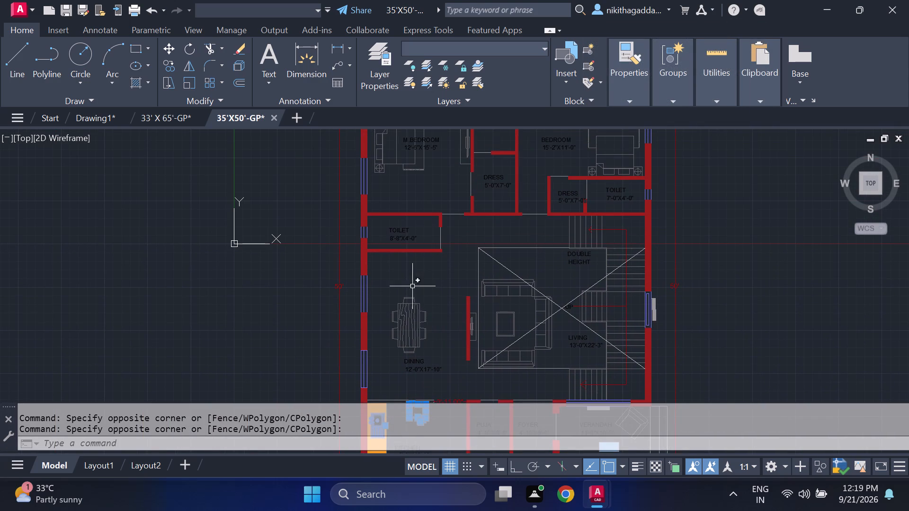
{"action": "left_click_drag", "start_coordinate": [424, 277], "coordinate": [424, 291]}
{"action": "left_click", "coordinate": [401, 345]}
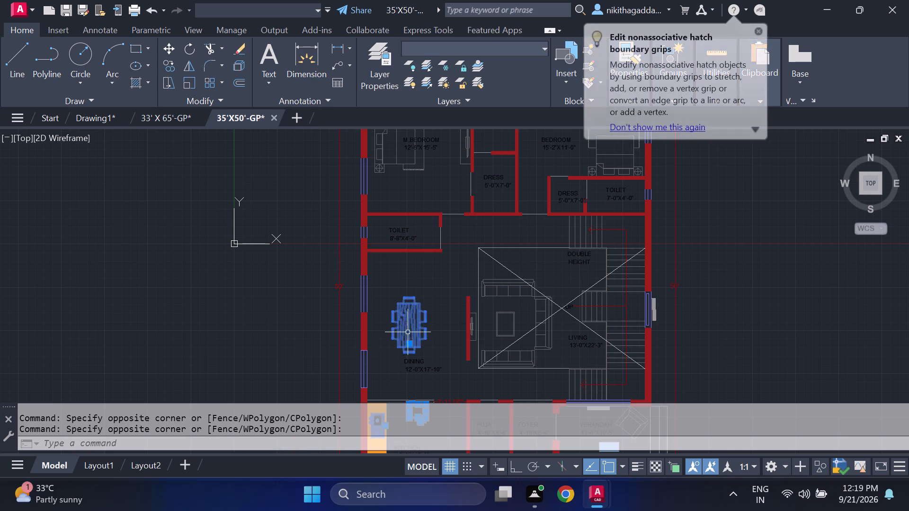
Add the upper part of the 15'-2"X11'-0" bedroom's wardrobe, including its label and top edge line, to the selection.
{"action": "scroll", "coordinate": [437, 321], "scroll_direction": "down", "scroll_amount": 1}
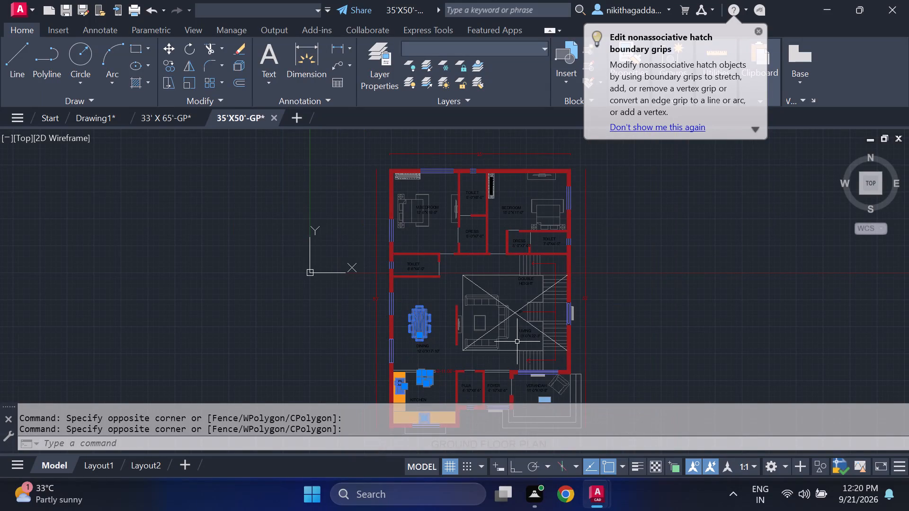
{"action": "scroll", "coordinate": [499, 347], "scroll_direction": "up", "scroll_amount": 2}
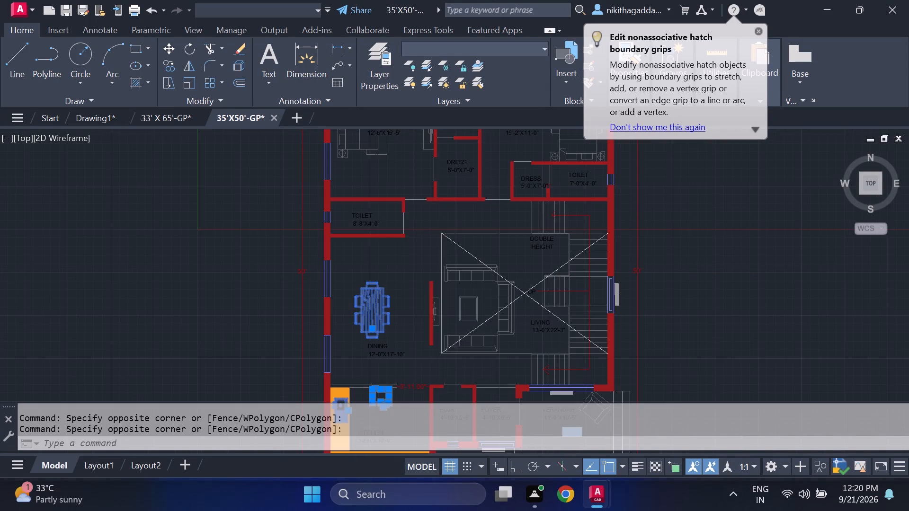
{"action": "scroll", "coordinate": [503, 343], "scroll_direction": "down", "scroll_amount": 1}
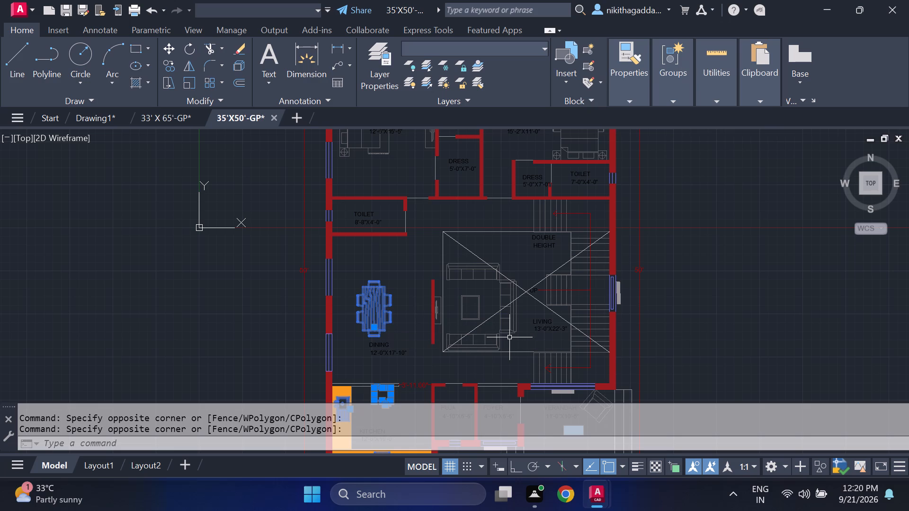
{"action": "middle_click_drag", "start_coordinate": [508, 336], "coordinate": [484, 388]}
{"action": "scroll", "coordinate": [476, 352], "scroll_direction": "down", "scroll_amount": 1}
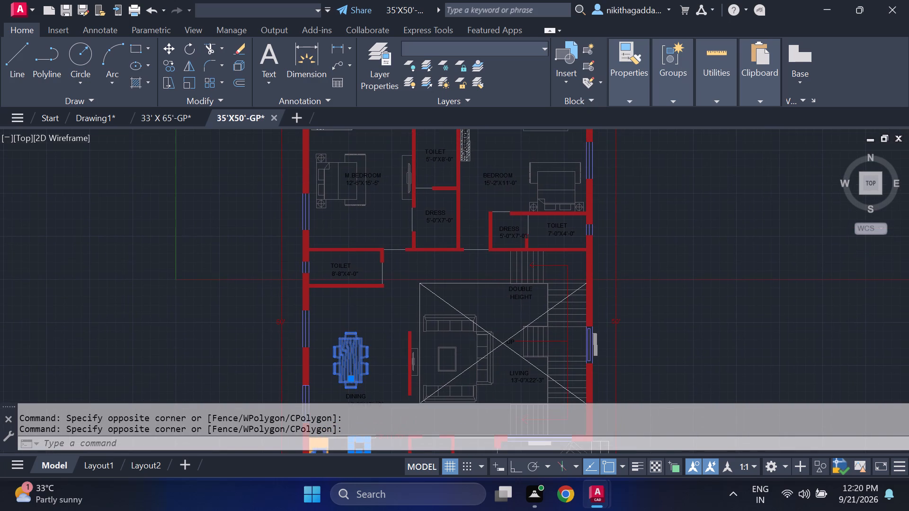
{"action": "scroll", "coordinate": [473, 203], "scroll_direction": "up", "scroll_amount": 5}
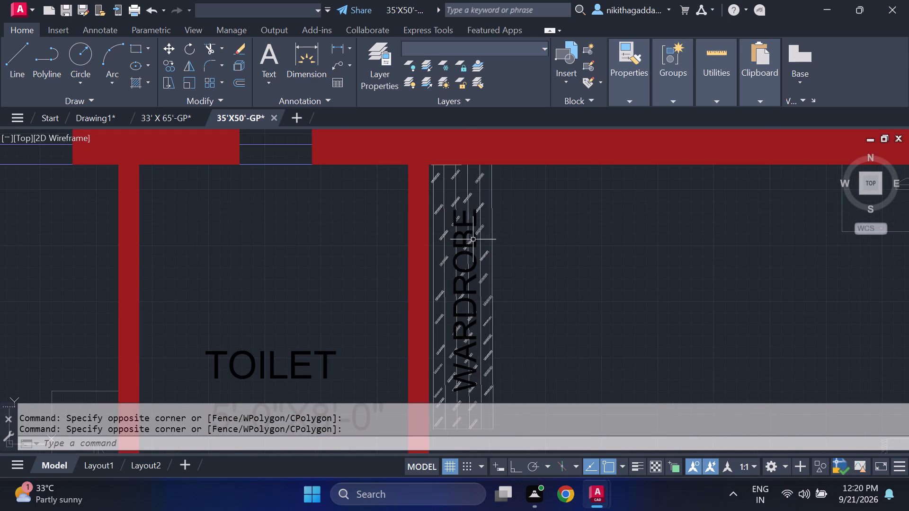
{"action": "left_click", "coordinate": [517, 182]}
{"action": "left_click", "coordinate": [433, 352]}
{"action": "scroll", "coordinate": [467, 178], "scroll_direction": "up", "scroll_amount": 3}
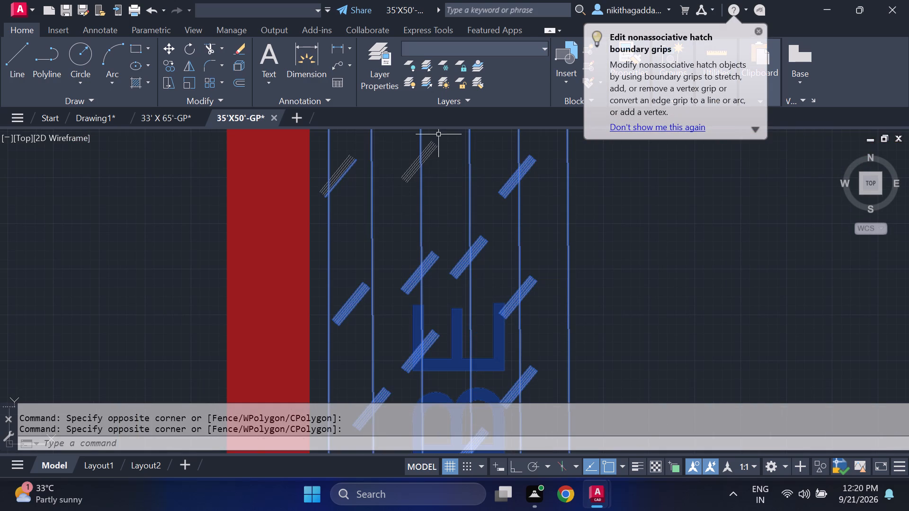
{"action": "left_click_drag", "start_coordinate": [441, 134], "coordinate": [426, 150]}
{"action": "left_click", "coordinate": [326, 266]}
{"action": "middle_click_drag", "start_coordinate": [385, 238], "coordinate": [411, 336]}
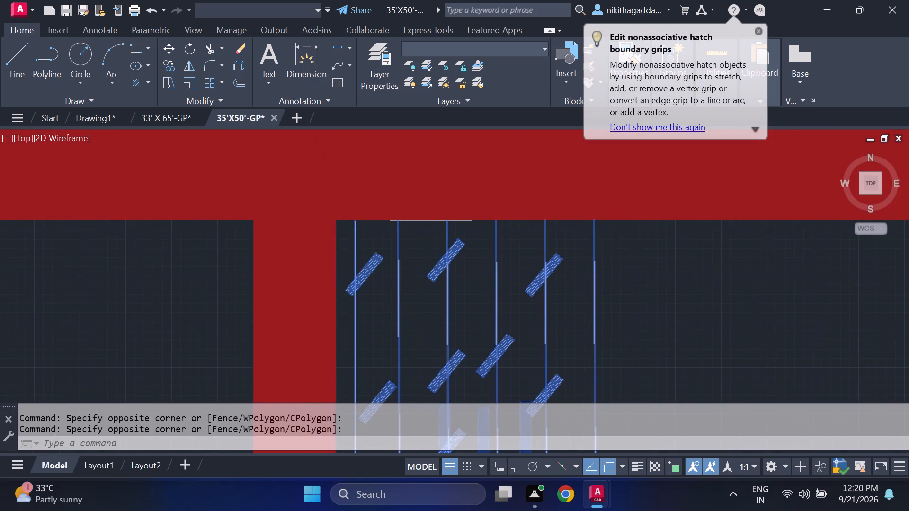
{"action": "scroll", "coordinate": [434, 221], "scroll_direction": "up", "scroll_amount": 1}
{"action": "left_click", "coordinate": [434, 221]}
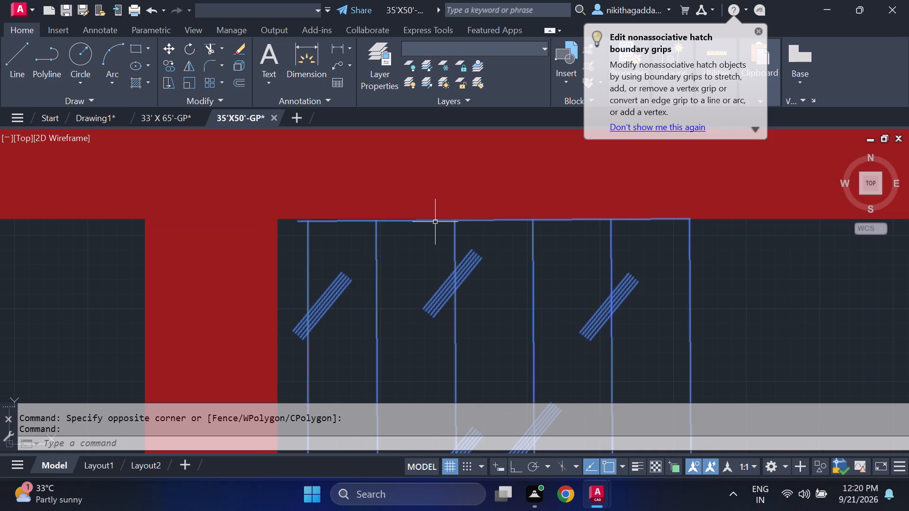
Add the remaining lower hatch strokes and the bottom edge line of the same bedroom wardrobe to the selection.
{"action": "scroll", "coordinate": [503, 282], "scroll_direction": "down", "scroll_amount": 4}
{"action": "middle_click_drag", "start_coordinate": [542, 329], "coordinate": [519, 170]}
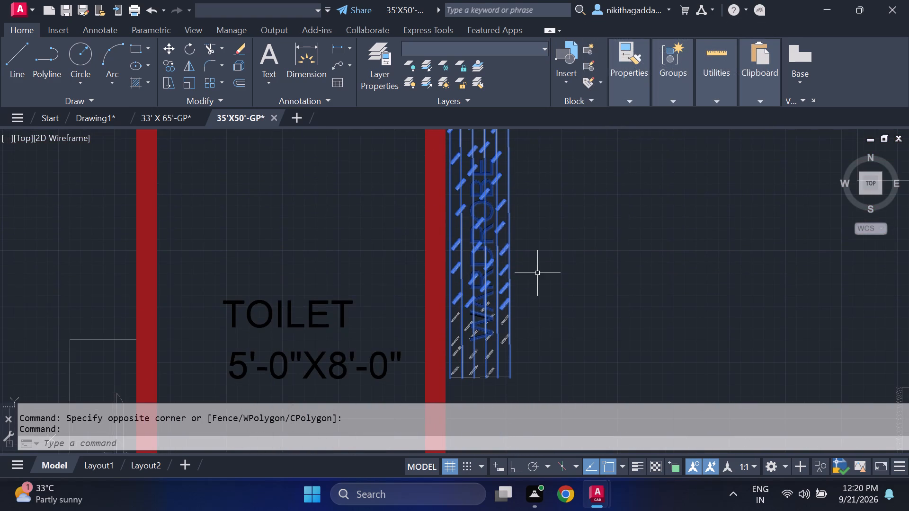
{"action": "scroll", "coordinate": [536, 271], "scroll_direction": "up", "scroll_amount": 2}
{"action": "left_click", "coordinate": [543, 270]}
{"action": "middle_click_drag", "start_coordinate": [359, 370], "coordinate": [371, 310]}
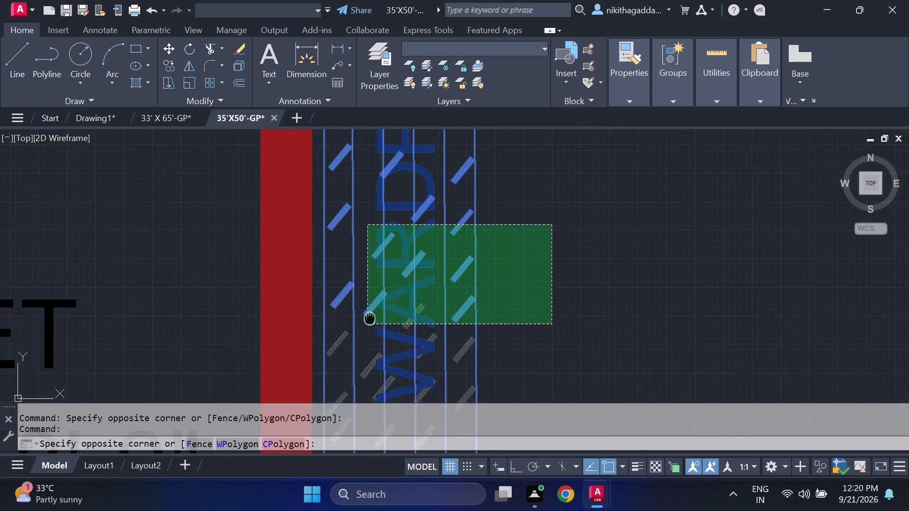
{"action": "middle_click_drag", "start_coordinate": [371, 310], "coordinate": [404, 238]}
{"action": "left_click", "coordinate": [361, 344]}
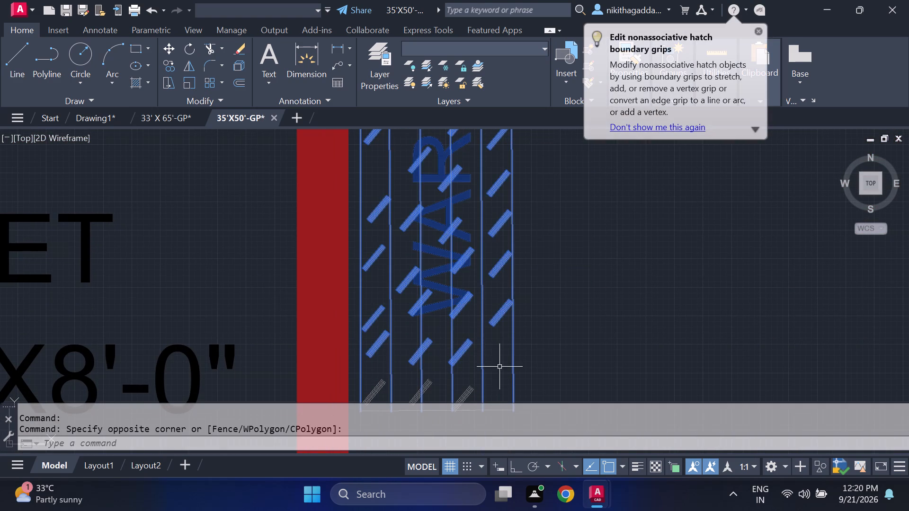
{"action": "middle_click_drag", "start_coordinate": [502, 365], "coordinate": [518, 231]}
{"action": "left_click_drag", "start_coordinate": [571, 196], "coordinate": [567, 200]}
{"action": "left_click", "coordinate": [386, 314]}
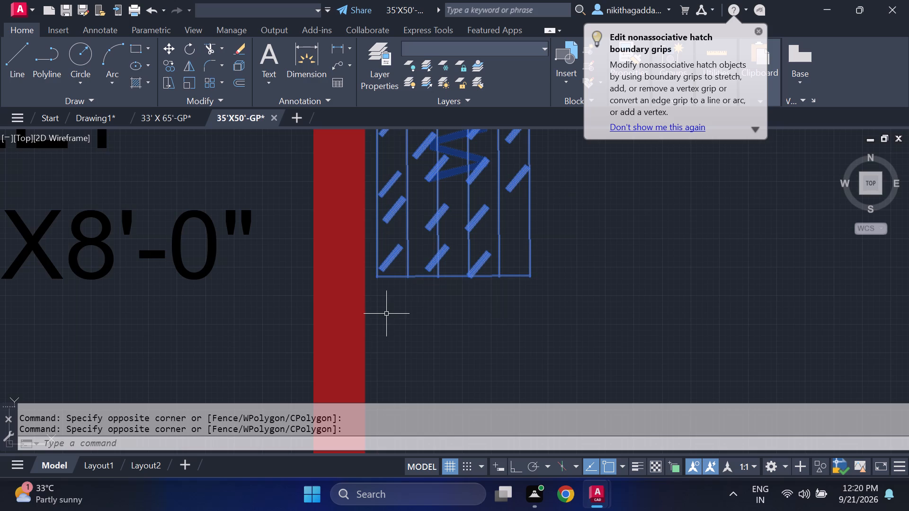
Inspect the bedroom wardrobe from its bottom edge to its top edge for any unselected parts.
{"action": "scroll", "coordinate": [503, 296], "scroll_direction": "down", "scroll_amount": 2}
{"action": "middle_click_drag", "start_coordinate": [516, 276], "coordinate": [522, 327]}
{"action": "scroll", "coordinate": [524, 327], "scroll_direction": "up", "scroll_amount": 3}
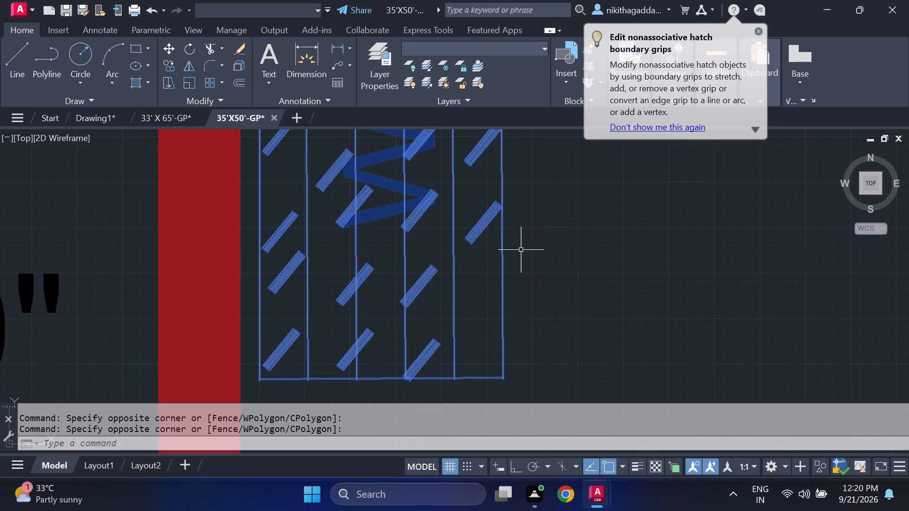
{"action": "middle_click_drag", "start_coordinate": [532, 267], "coordinate": [571, 379]}
{"action": "scroll", "coordinate": [572, 343], "scroll_direction": "down", "scroll_amount": 4}
{"action": "middle_click_drag", "start_coordinate": [564, 265], "coordinate": [579, 335]}
{"action": "scroll", "coordinate": [563, 252], "scroll_direction": "up", "scroll_amount": 3}
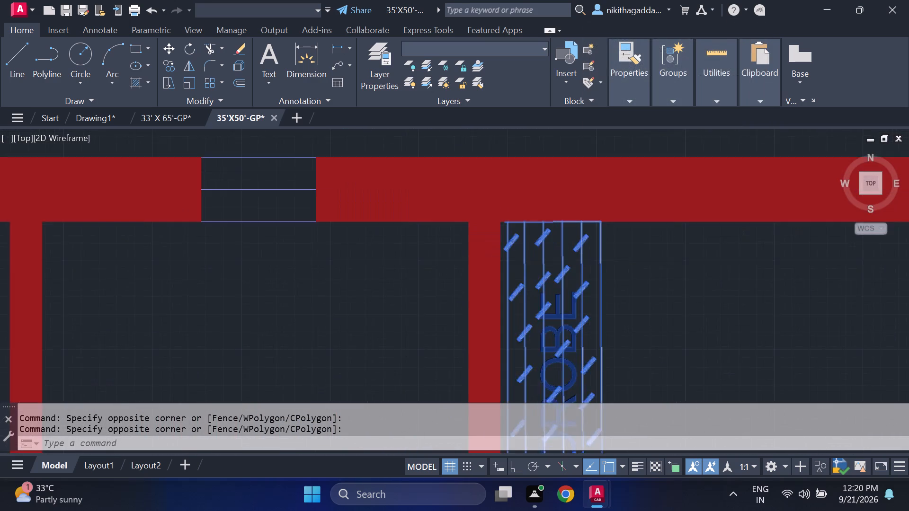
{"action": "scroll", "coordinate": [645, 290], "scroll_direction": "up", "scroll_amount": 2}
{"action": "scroll", "coordinate": [646, 291], "scroll_direction": "down", "scroll_amount": 3}
{"action": "middle_click_drag", "start_coordinate": [668, 345], "coordinate": [657, 311]}
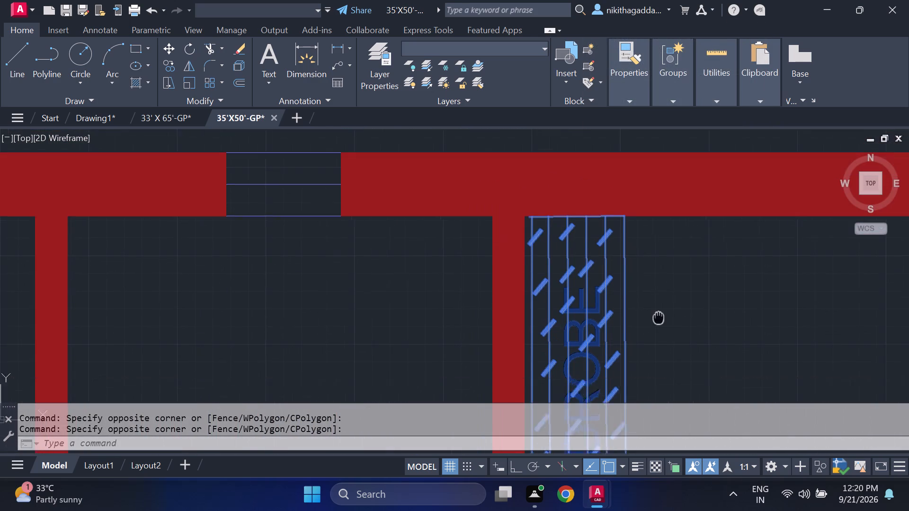
{"action": "middle_click_drag", "start_coordinate": [657, 311], "coordinate": [648, 275]}
{"action": "scroll", "coordinate": [648, 282], "scroll_direction": "down", "scroll_amount": 2}
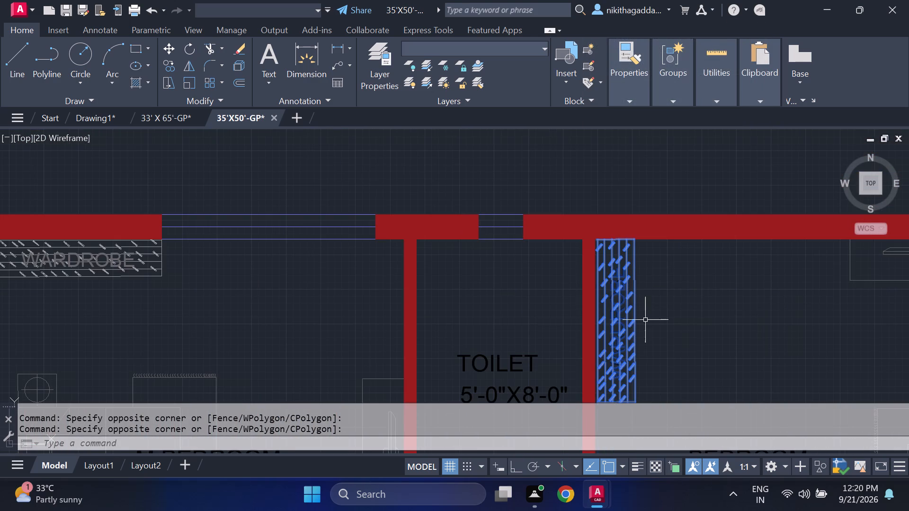
{"action": "scroll", "coordinate": [646, 320], "scroll_direction": "down", "scroll_amount": 2}
Add the whole M.BEDROOM wardrobe, including its label, top row of hatch strokes and top edge line, to the selection.
{"action": "middle_click_drag", "start_coordinate": [469, 301], "coordinate": [457, 249]}
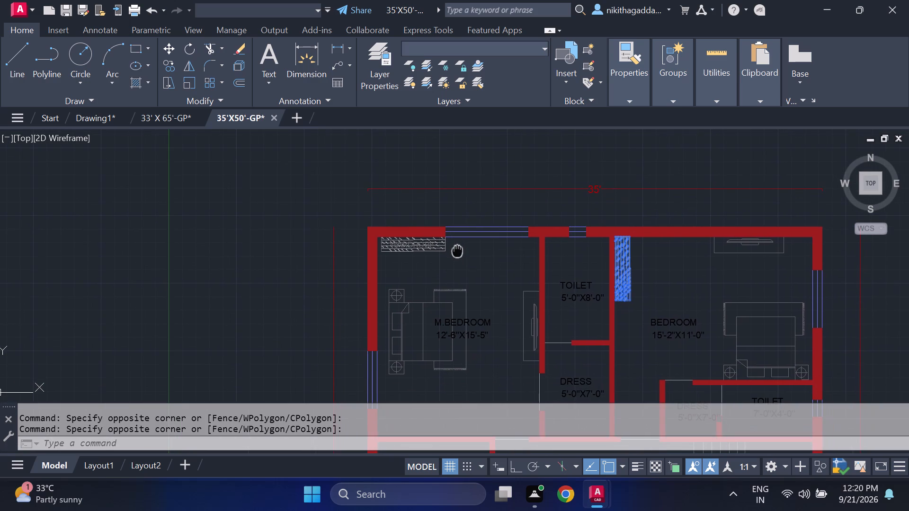
{"action": "middle_click_drag", "start_coordinate": [457, 249], "coordinate": [484, 304]}
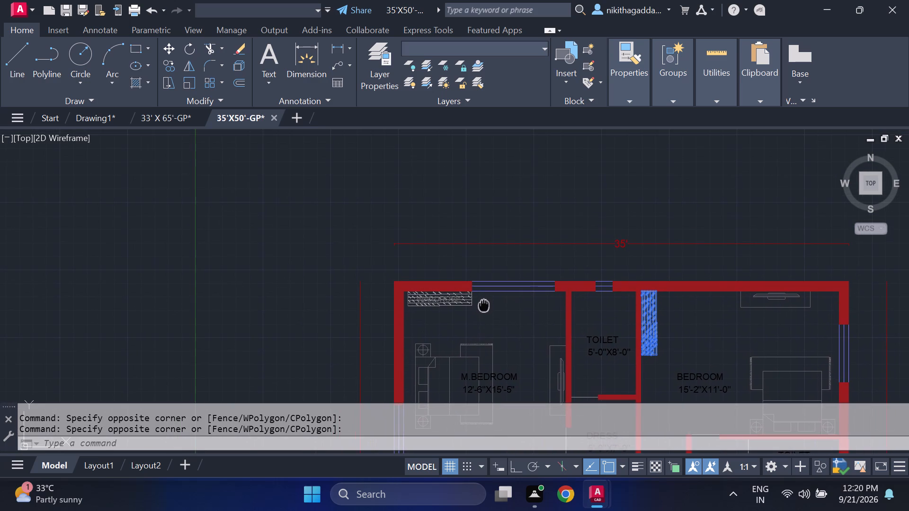
{"action": "middle_click_drag", "start_coordinate": [484, 304], "coordinate": [484, 305]}
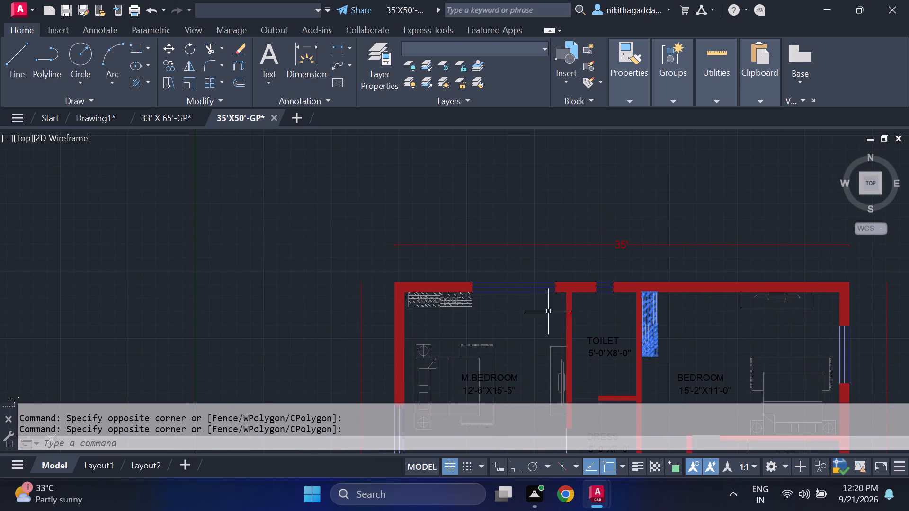
{"action": "scroll", "coordinate": [673, 356], "scroll_direction": "up", "scroll_amount": 3}
{"action": "scroll", "coordinate": [482, 299], "scroll_direction": "down", "scroll_amount": 2}
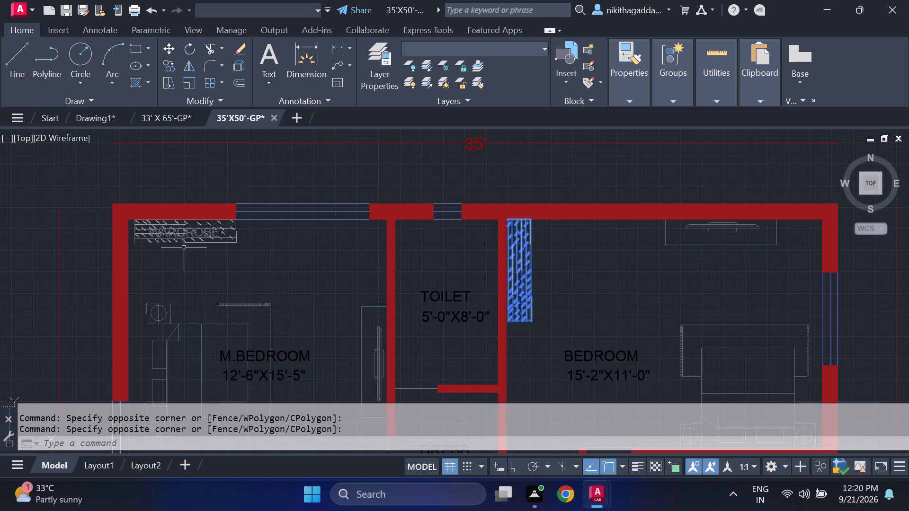
{"action": "middle_click_drag", "start_coordinate": [185, 247], "coordinate": [205, 246]}
{"action": "scroll", "coordinate": [192, 205], "scroll_direction": "up", "scroll_amount": 2}
{"action": "left_click_drag", "start_coordinate": [372, 254], "coordinate": [363, 254]}
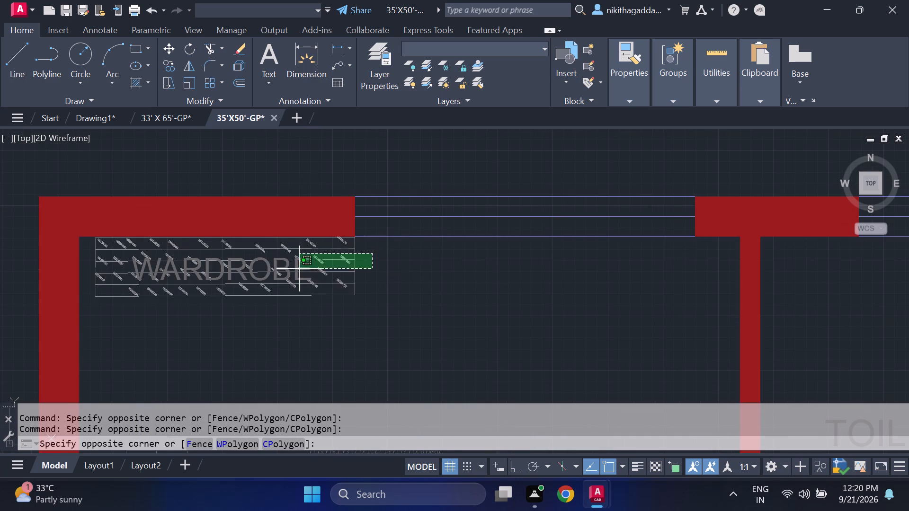
{"action": "left_click", "coordinate": [91, 330]}
{"action": "scroll", "coordinate": [125, 245], "scroll_direction": "up", "scroll_amount": 3}
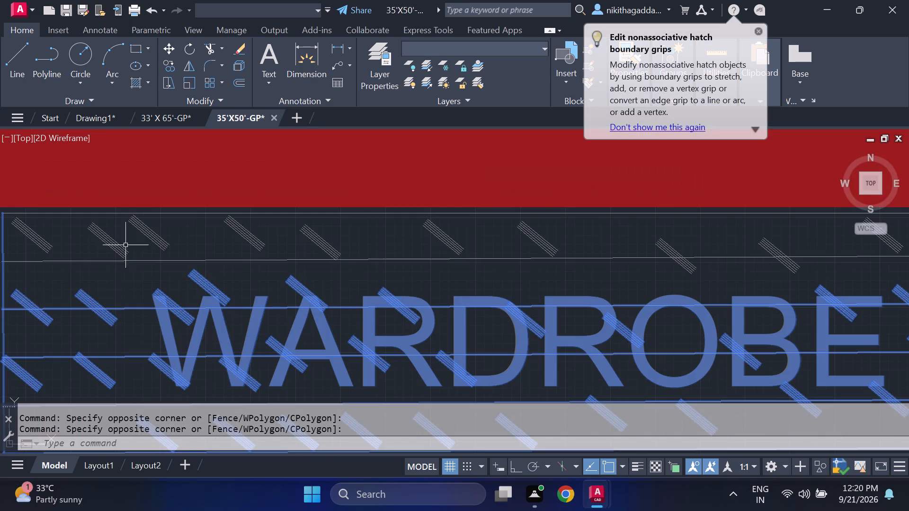
{"action": "scroll", "coordinate": [535, 273], "scroll_direction": "down", "scroll_amount": 2}
{"action": "left_click_drag", "start_coordinate": [760, 256], "coordinate": [759, 255]}
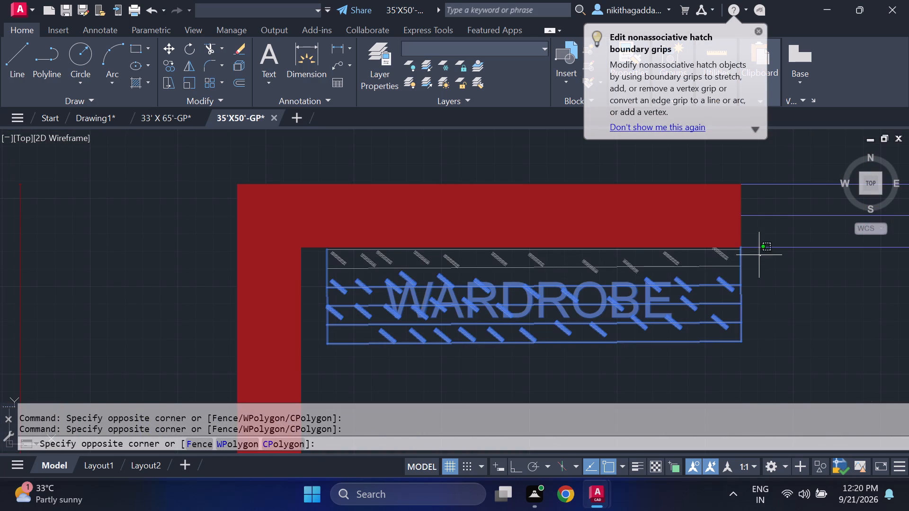
{"action": "left_click_drag", "start_coordinate": [759, 255], "coordinate": [753, 253]}
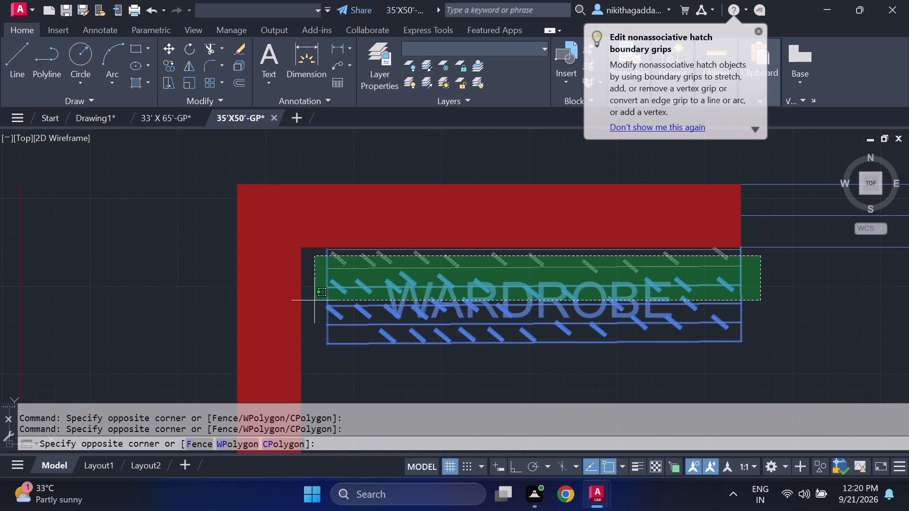
{"action": "left_click", "coordinate": [314, 300]}
{"action": "scroll", "coordinate": [439, 261], "scroll_direction": "up", "scroll_amount": 2}
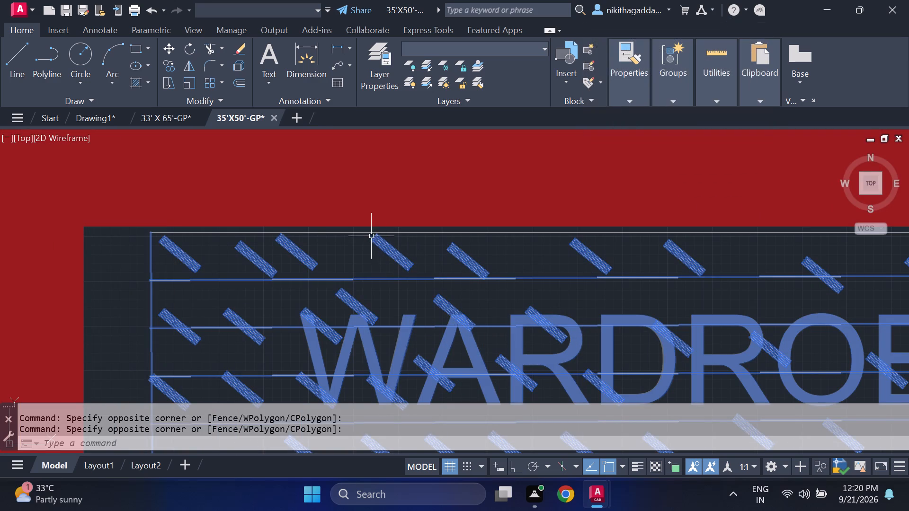
{"action": "left_click", "coordinate": [370, 233]}
{"action": "scroll", "coordinate": [449, 287], "scroll_direction": "down", "scroll_amount": 4}
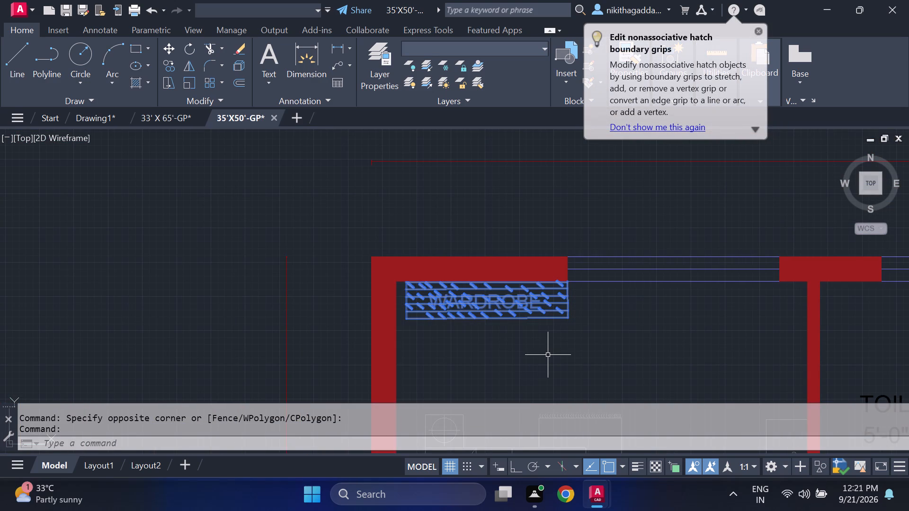
Add the TV unit on the M.BEDROOM wall facing the bed to the selection.
{"action": "scroll", "coordinate": [590, 366], "scroll_direction": "down", "scroll_amount": 2}
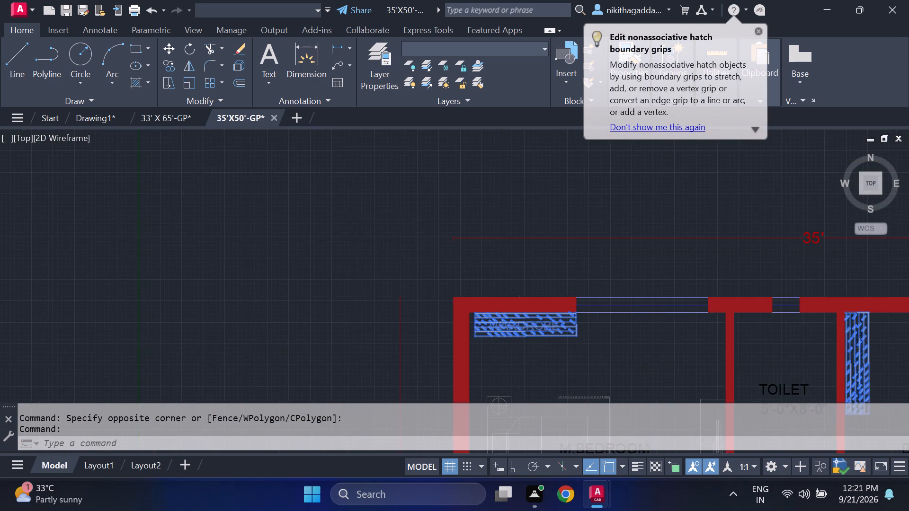
{"action": "middle_click_drag", "start_coordinate": [557, 320], "coordinate": [533, 243]}
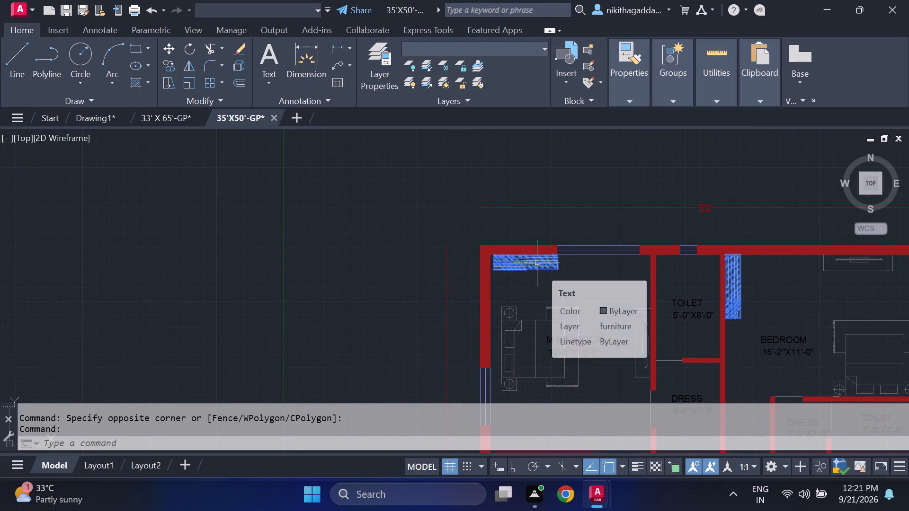
{"action": "middle_click_drag", "start_coordinate": [644, 357], "coordinate": [573, 255]}
{"action": "scroll", "coordinate": [573, 229], "scroll_direction": "up", "scroll_amount": 1}
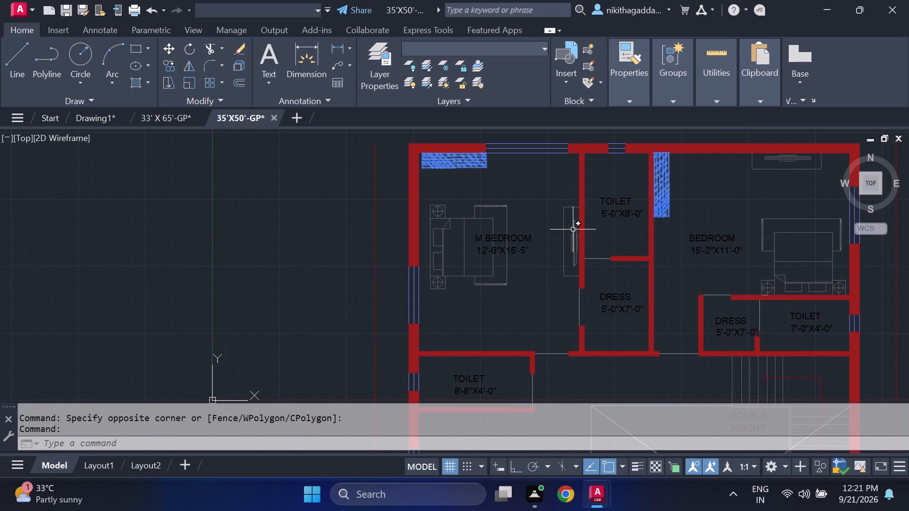
{"action": "left_click", "coordinate": [574, 183]}
{"action": "left_click", "coordinate": [537, 326]}
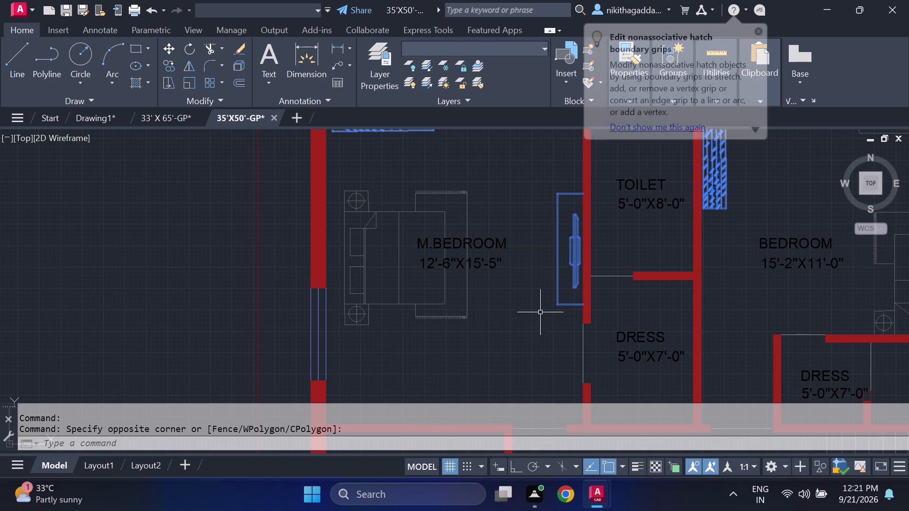
{"action": "scroll", "coordinate": [545, 309], "scroll_direction": "down", "scroll_amount": 1}
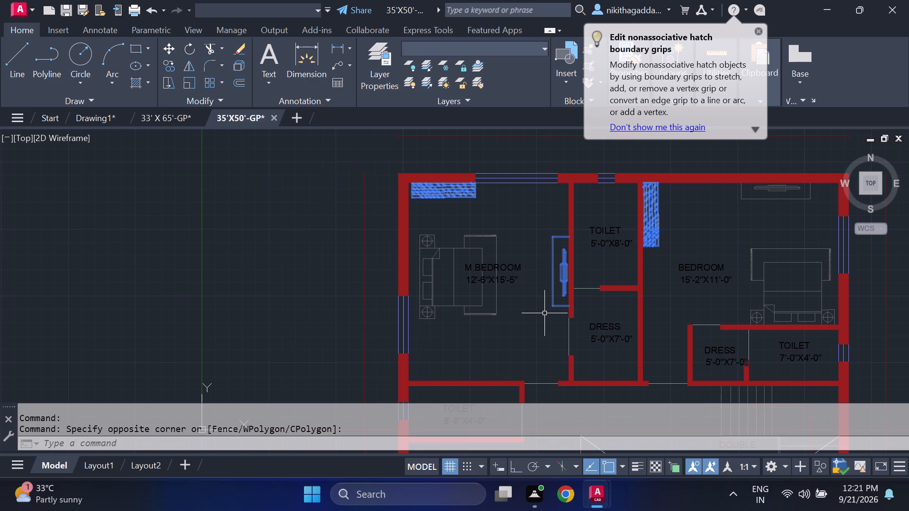
{"action": "scroll", "coordinate": [551, 312], "scroll_direction": "down", "scroll_amount": 2}
{"action": "middle_click_drag", "start_coordinate": [617, 326], "coordinate": [616, 324]}
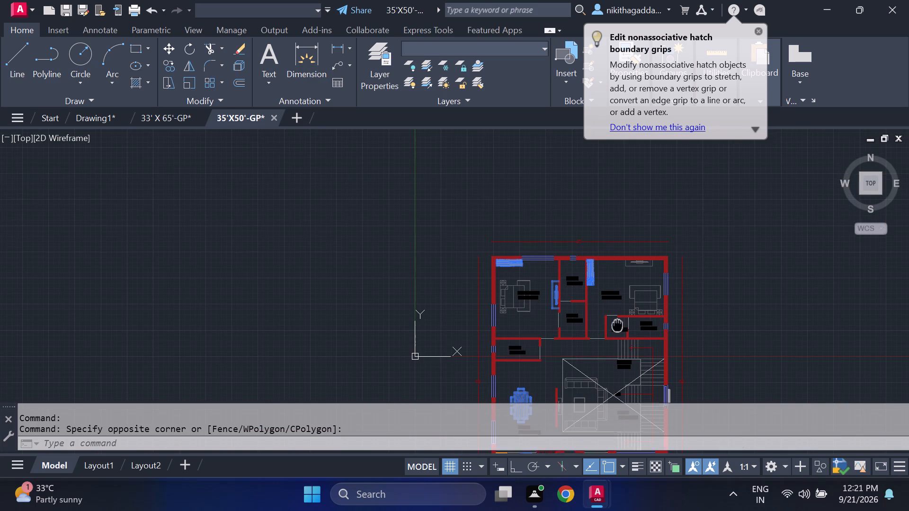
{"action": "middle_click_drag", "start_coordinate": [616, 324], "coordinate": [589, 229]}
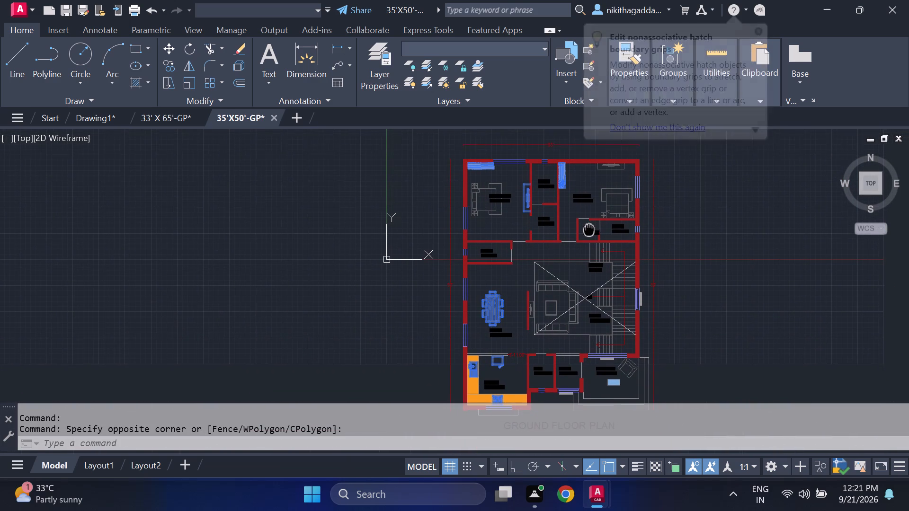
{"action": "middle_click_drag", "start_coordinate": [589, 229], "coordinate": [590, 250]}
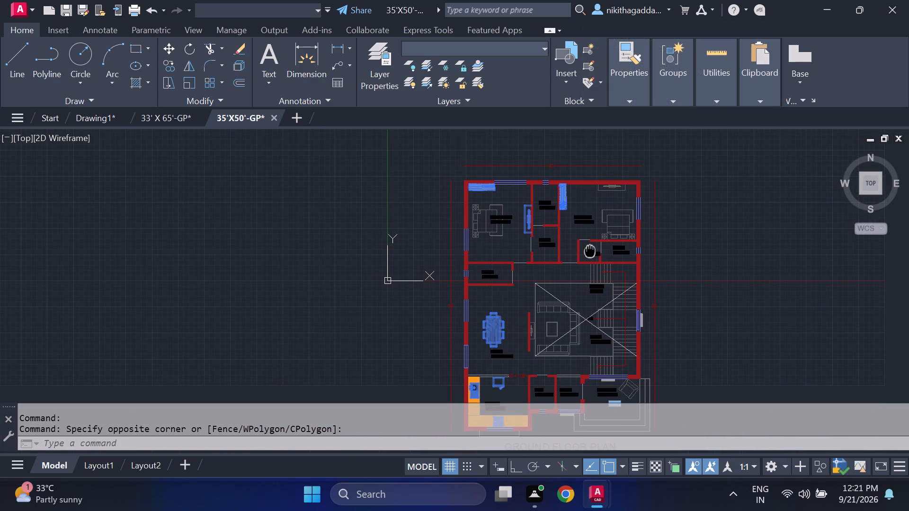
Add the angled armchair in the VERANDAH to the selection.
{"action": "middle_click_drag", "start_coordinate": [590, 250], "coordinate": [590, 253]}
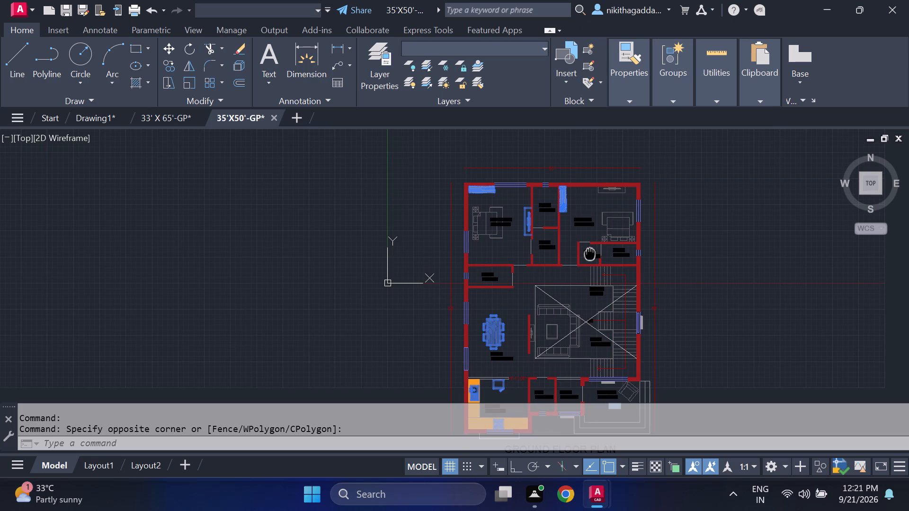
{"action": "middle_click_drag", "start_coordinate": [590, 253], "coordinate": [574, 232]}
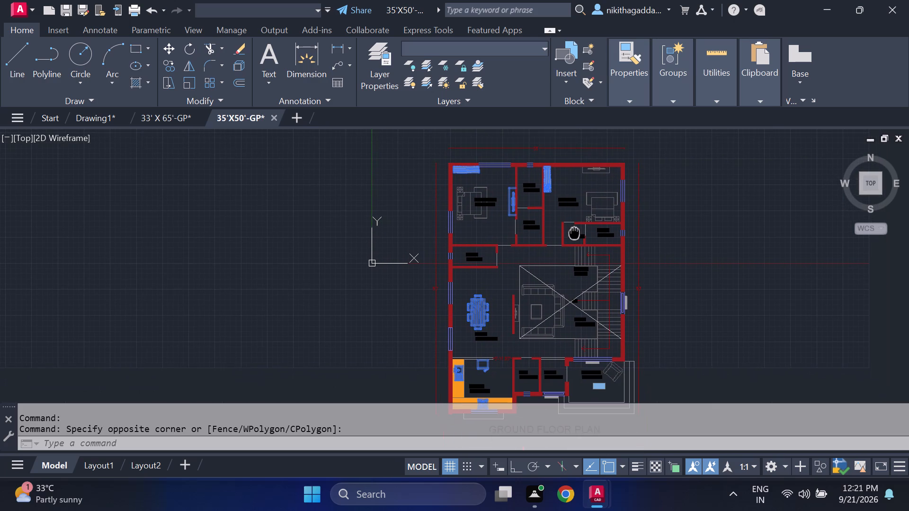
{"action": "middle_click_drag", "start_coordinate": [574, 232], "coordinate": [573, 236]}
{"action": "scroll", "coordinate": [577, 281], "scroll_direction": "up", "scroll_amount": 1}
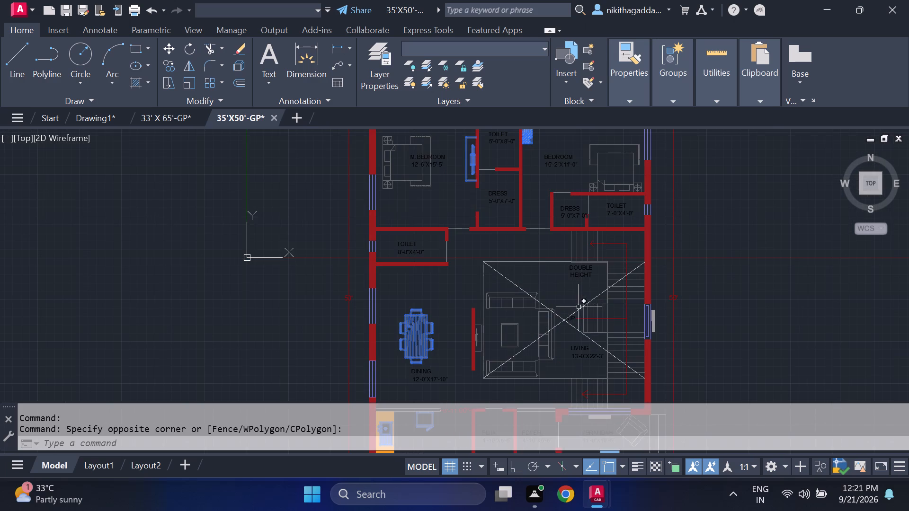
{"action": "middle_click_drag", "start_coordinate": [579, 310], "coordinate": [549, 196]}
{"action": "middle_click_drag", "start_coordinate": [544, 307], "coordinate": [534, 269]}
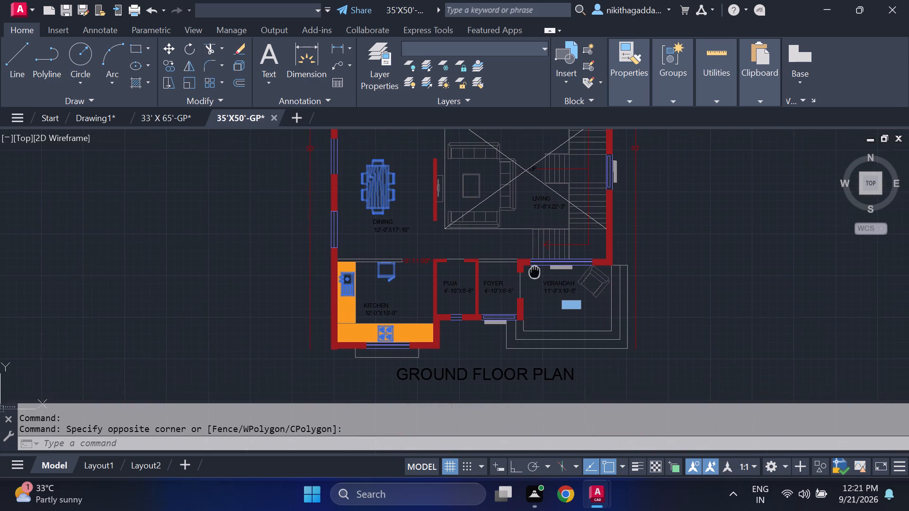
{"action": "middle_click_drag", "start_coordinate": [534, 269], "coordinate": [534, 264]}
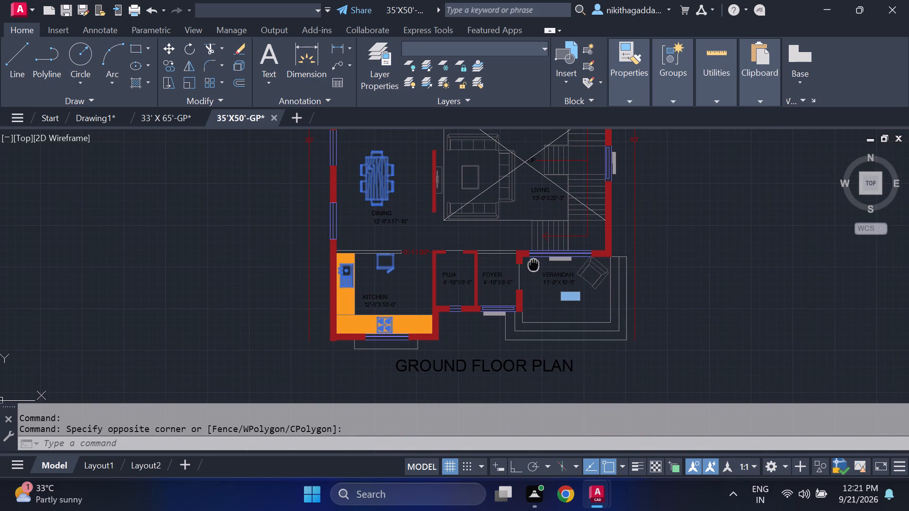
{"action": "middle_click_drag", "start_coordinate": [534, 264], "coordinate": [529, 272]}
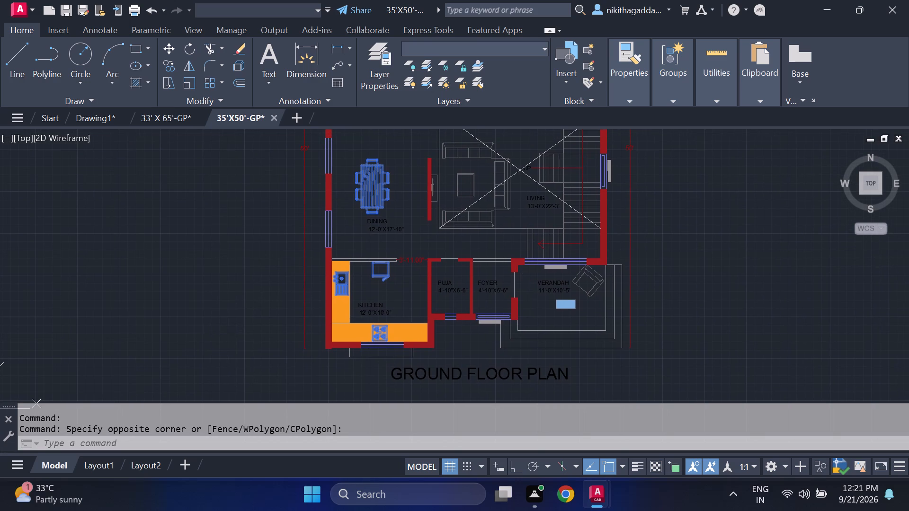
{"action": "scroll", "coordinate": [599, 282], "scroll_direction": "up", "scroll_amount": 2}
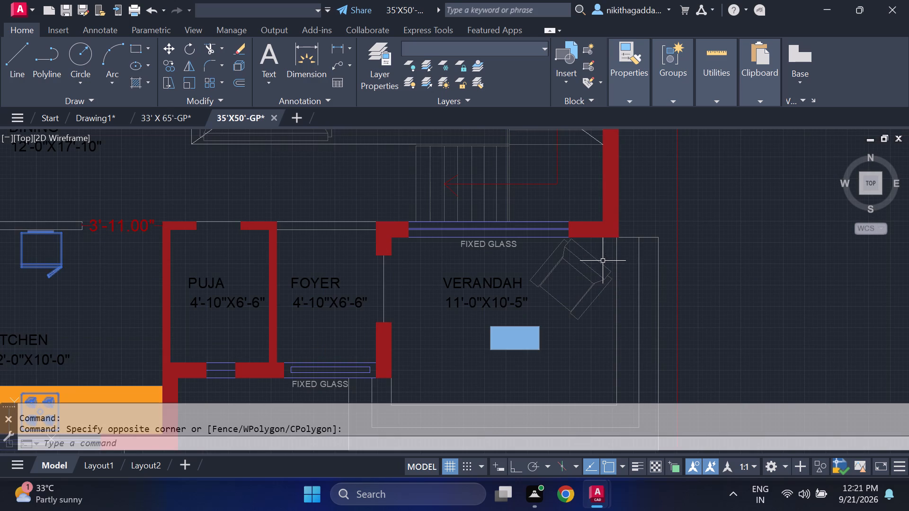
{"action": "left_click", "coordinate": [603, 260]}
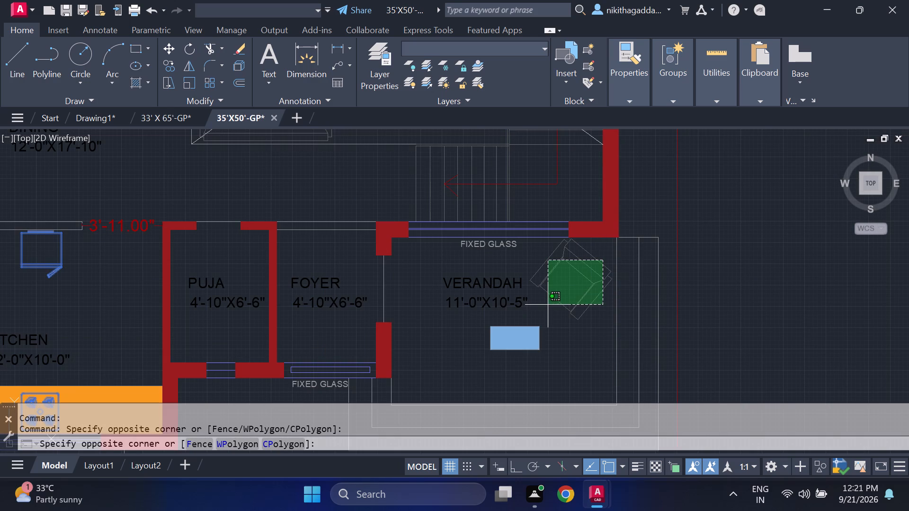
{"action": "left_click", "coordinate": [548, 305]}
Copy the selected furniture, kitchen, wardrobe and TV unit objects and paste them into Drawing1, in the empty area west of the floor plan.
{"action": "scroll", "coordinate": [548, 306], "scroll_direction": "down", "scroll_amount": 2}
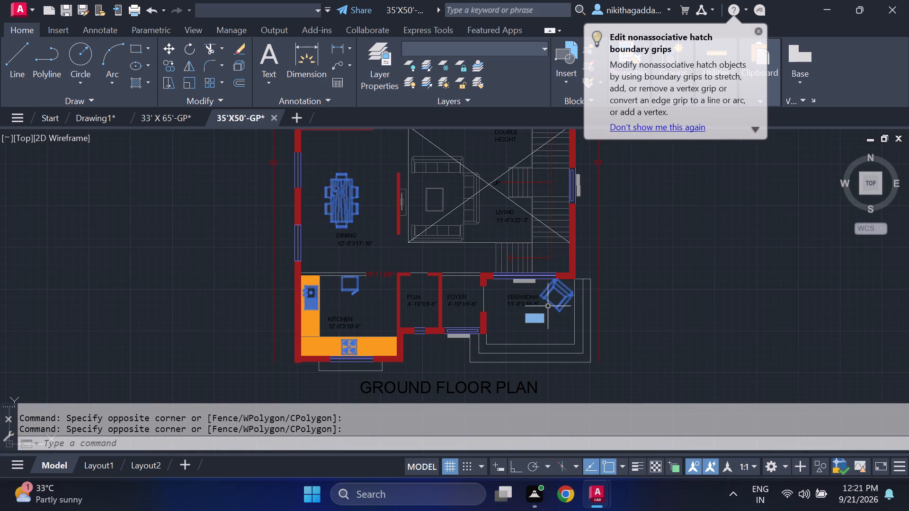
{"action": "scroll", "coordinate": [548, 306], "scroll_direction": "down", "scroll_amount": 1}
{"action": "middle_click_drag", "start_coordinate": [462, 262], "coordinate": [484, 365]}
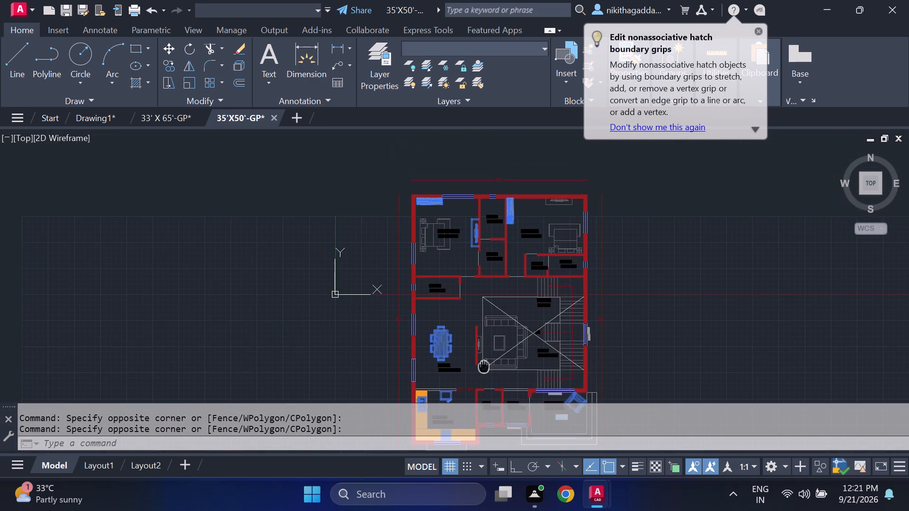
{"action": "middle_click_drag", "start_coordinate": [484, 365], "coordinate": [461, 281]}
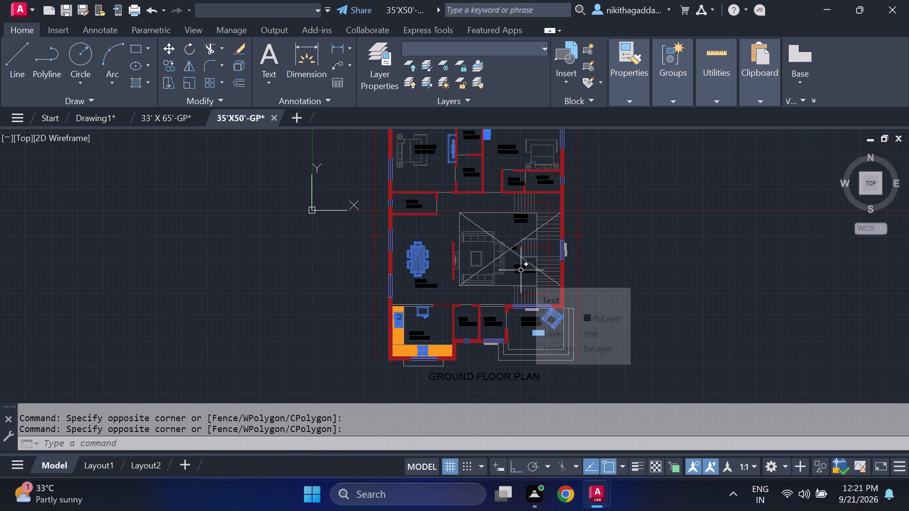
{"action": "scroll", "coordinate": [449, 258], "scroll_direction": "up", "scroll_amount": 2}
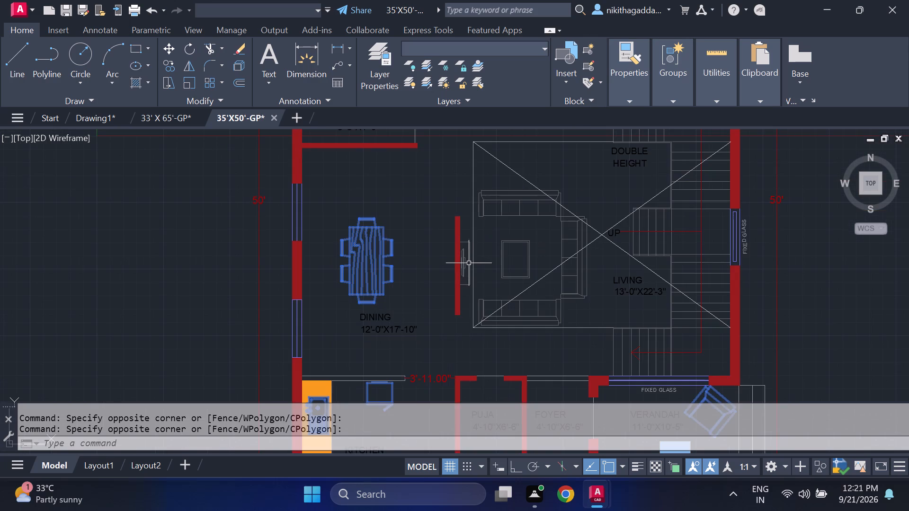
{"action": "key", "text": "ctrl+c"}
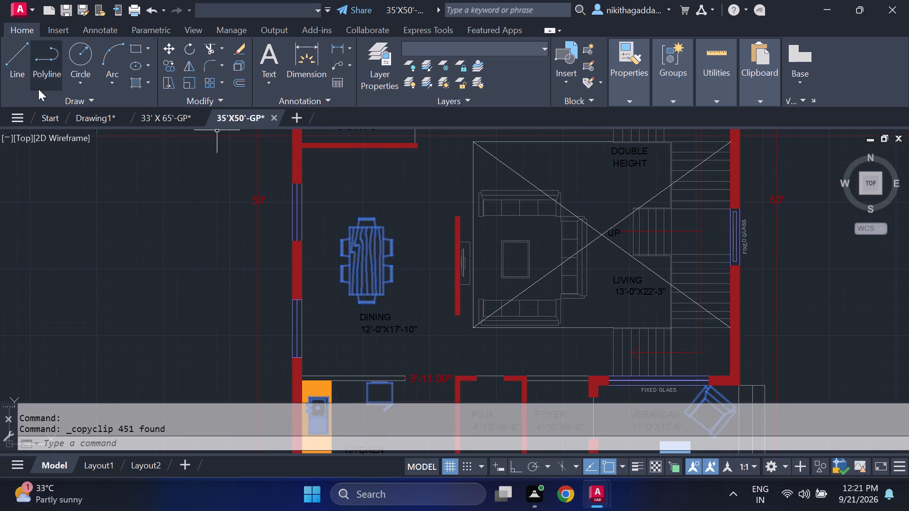
{"action": "left_click", "coordinate": [90, 119]}
{"action": "key", "text": "ctrl+v"}
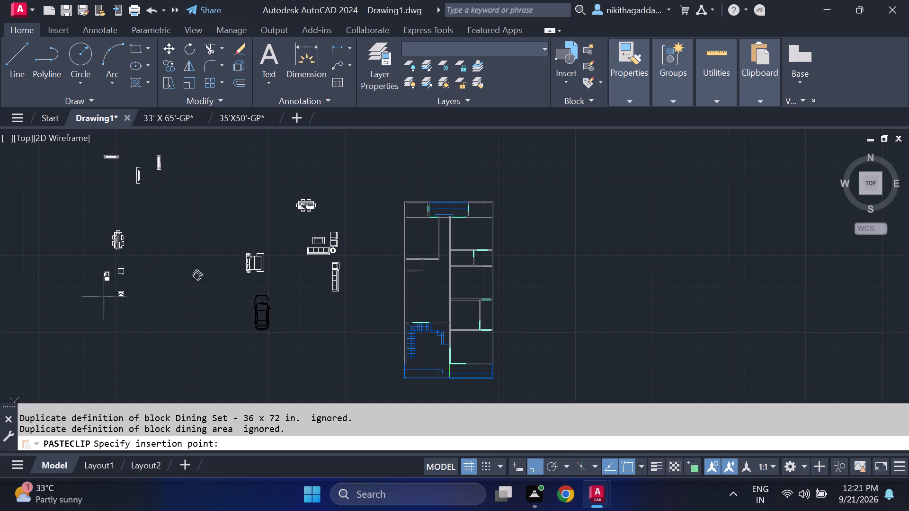
{"action": "left_click", "coordinate": [98, 314]}
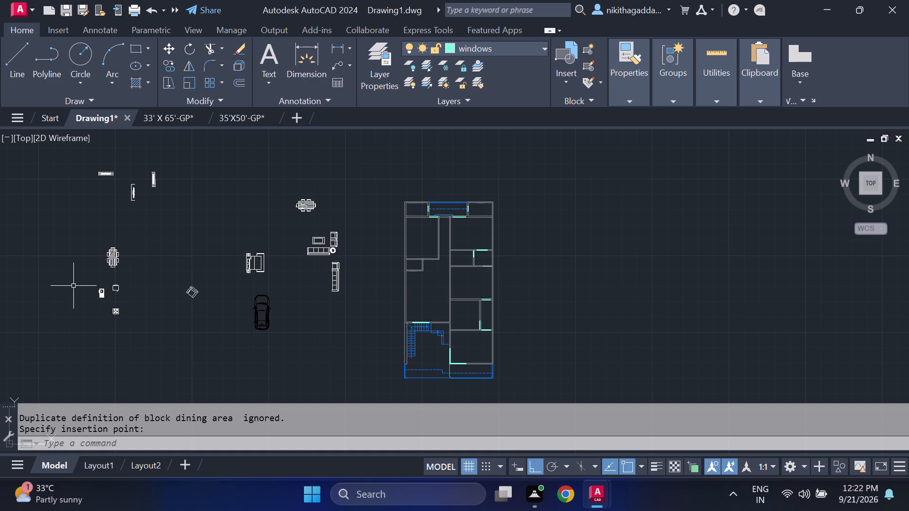
Open the 20'X30'-HOUSE PLAN drawing from the Documents folder and show its model space.
{"action": "scroll", "coordinate": [73, 286], "scroll_direction": "up", "scroll_amount": 1}
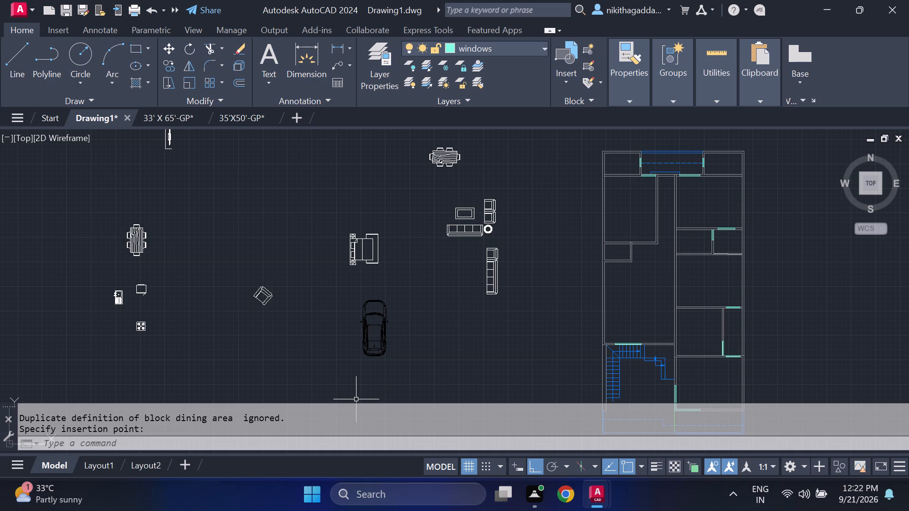
{"action": "left_click", "coordinate": [21, 116]}
{"action": "left_click", "coordinate": [56, 278]}
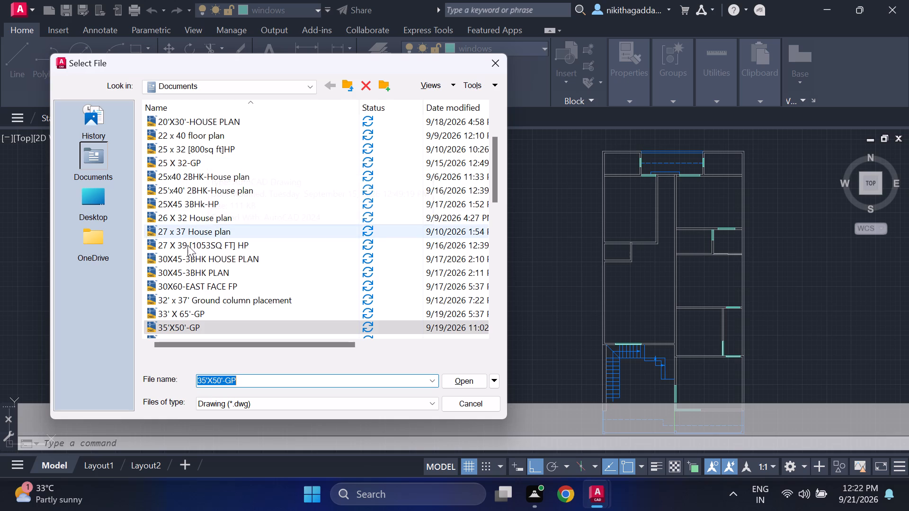
{"action": "scroll", "coordinate": [190, 285], "scroll_direction": "down", "scroll_amount": 1}
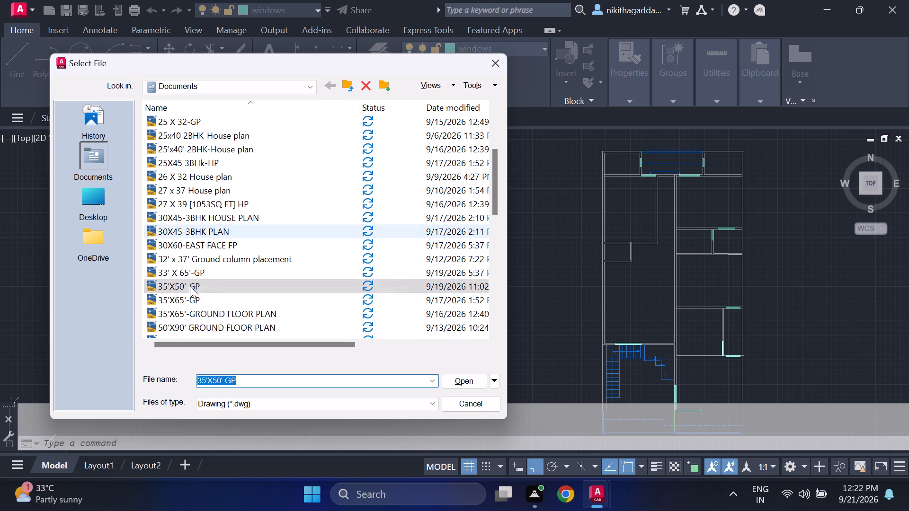
{"action": "scroll", "coordinate": [190, 286], "scroll_direction": "down", "scroll_amount": 4}
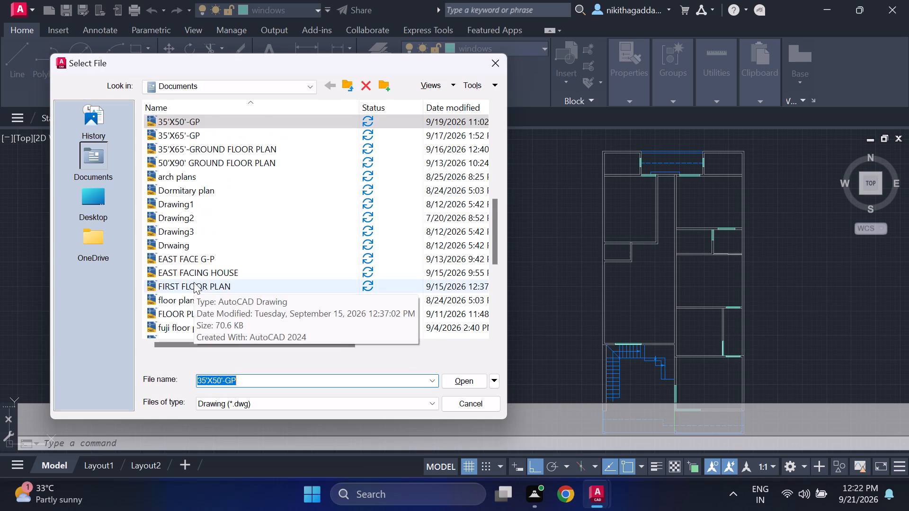
{"action": "scroll", "coordinate": [194, 282], "scroll_direction": "down", "scroll_amount": 4}
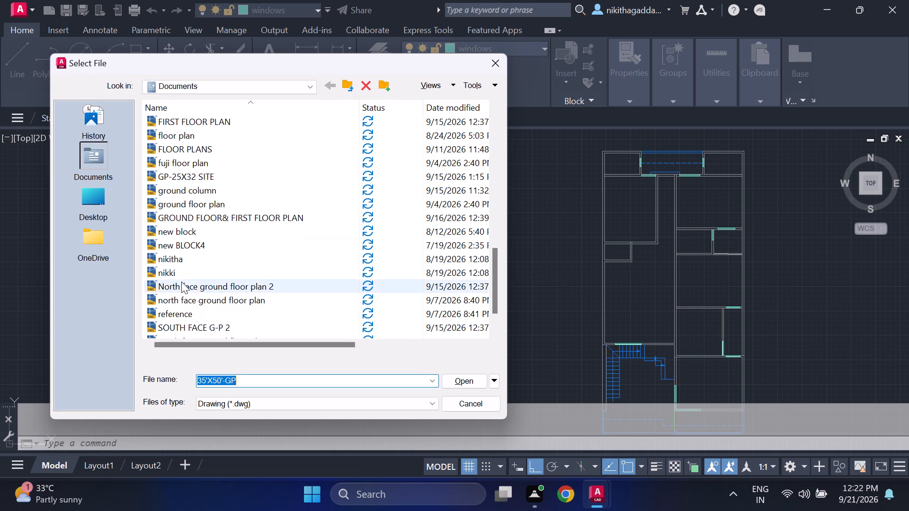
{"action": "scroll", "coordinate": [192, 268], "scroll_direction": "down", "scroll_amount": 5}
{"action": "scroll", "coordinate": [196, 264], "scroll_direction": "up", "scroll_amount": 2}
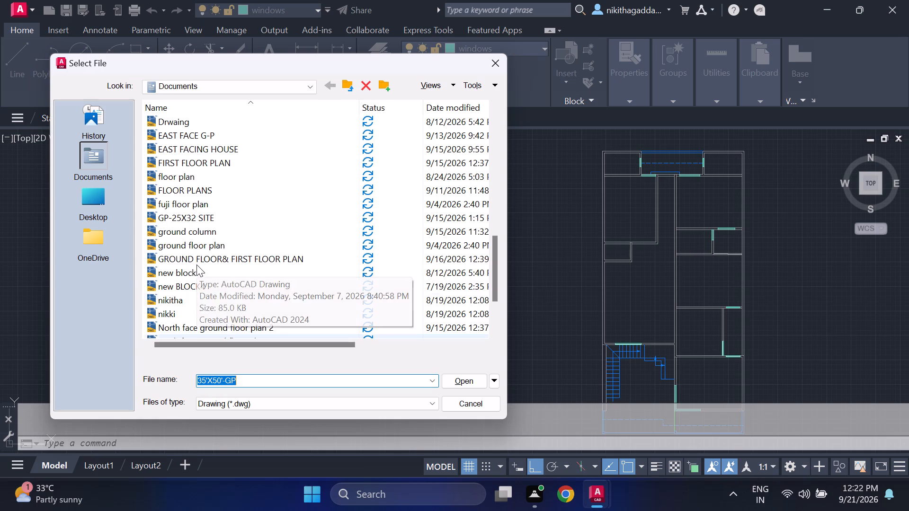
{"action": "scroll", "coordinate": [204, 257], "scroll_direction": "up", "scroll_amount": 6}
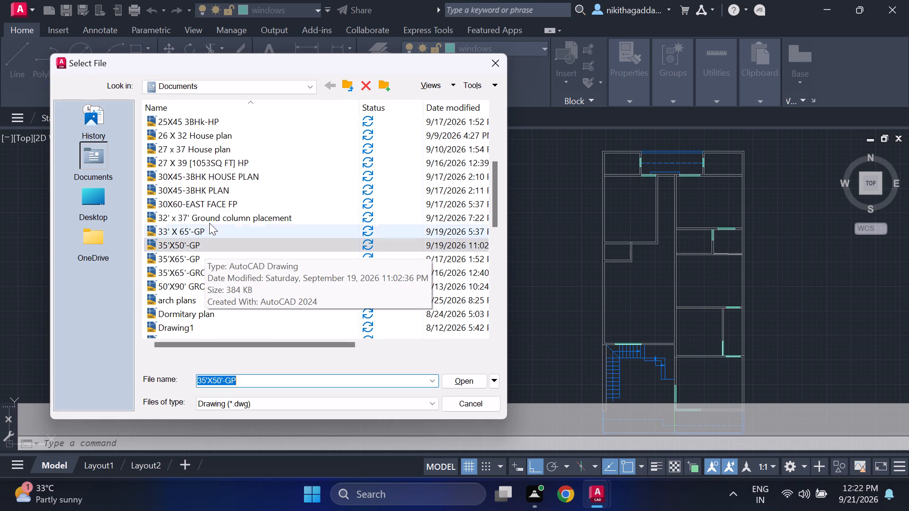
{"action": "scroll", "coordinate": [214, 203], "scroll_direction": "up", "scroll_amount": 2}
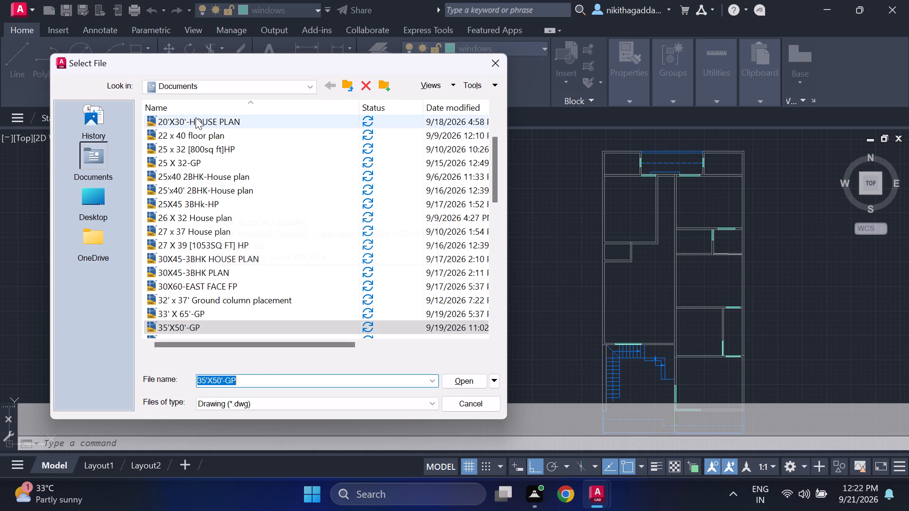
{"action": "left_click", "coordinate": [196, 117]}
{"action": "left_click", "coordinate": [469, 381]}
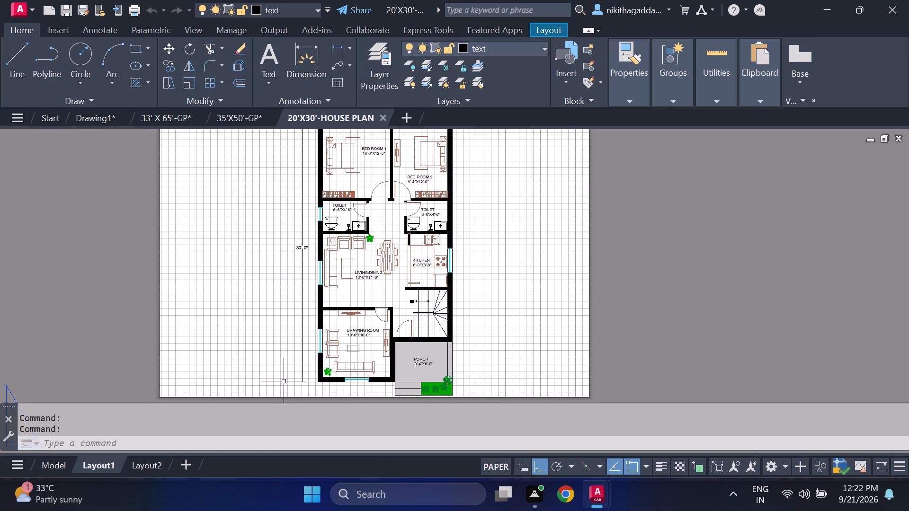
{"action": "left_click", "coordinate": [62, 466]}
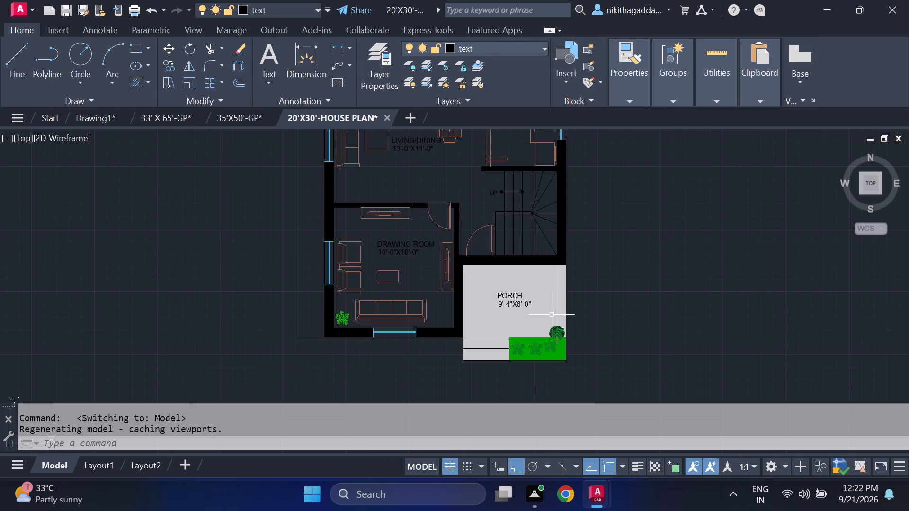
Select the washbasin and the faucet fitting beside it in the 6'-0"X4'-6" TOILET above the kitchen.
{"action": "middle_click_drag", "start_coordinate": [556, 302], "coordinate": [555, 346]}
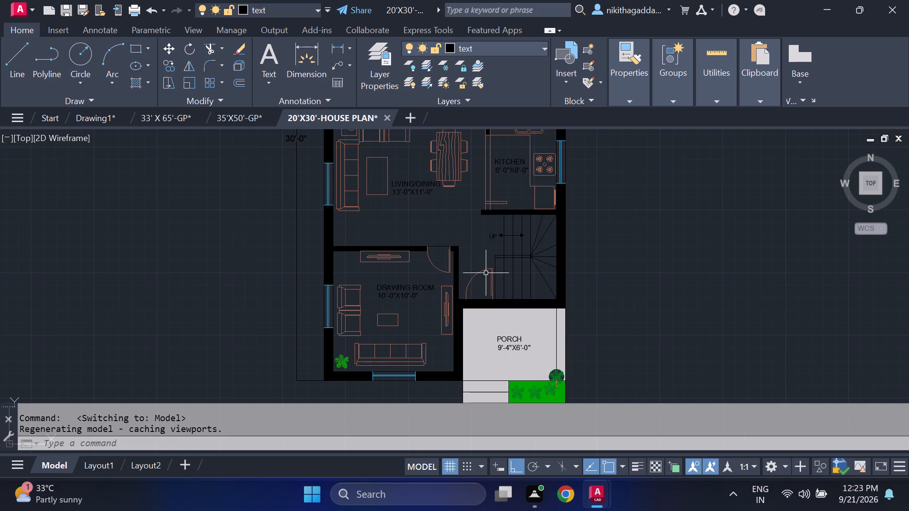
{"action": "scroll", "coordinate": [486, 273], "scroll_direction": "up", "scroll_amount": 1}
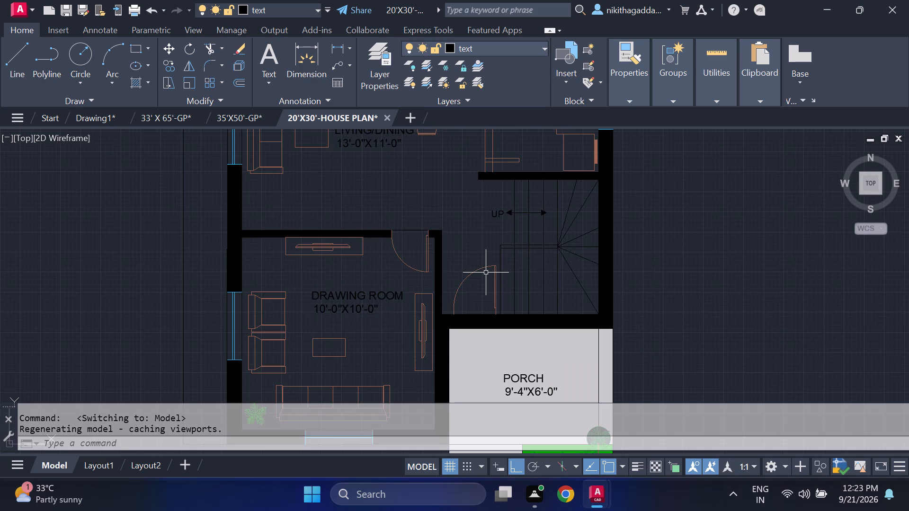
{"action": "middle_click_drag", "start_coordinate": [486, 273], "coordinate": [485, 323]}
{"action": "scroll", "coordinate": [481, 318], "scroll_direction": "down", "scroll_amount": 2}
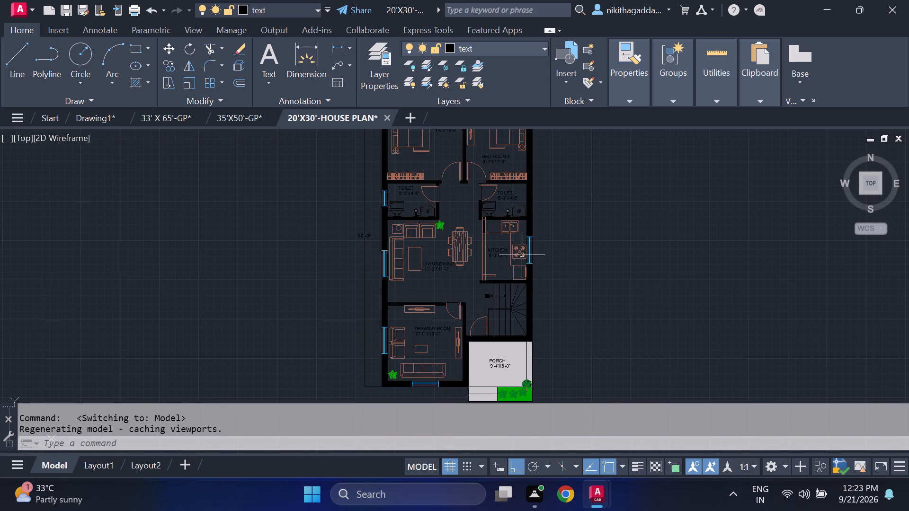
{"action": "scroll", "coordinate": [534, 231], "scroll_direction": "up", "scroll_amount": 2}
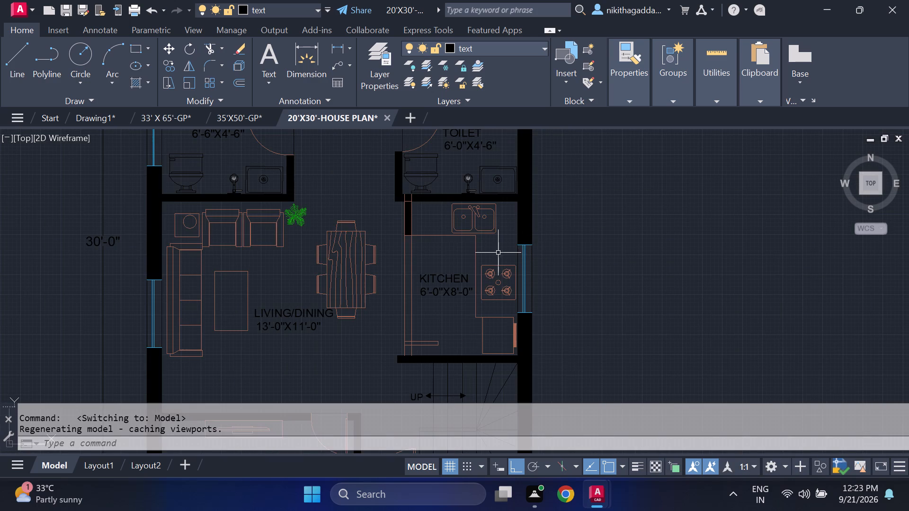
{"action": "middle_click_drag", "start_coordinate": [492, 258], "coordinate": [510, 332]}
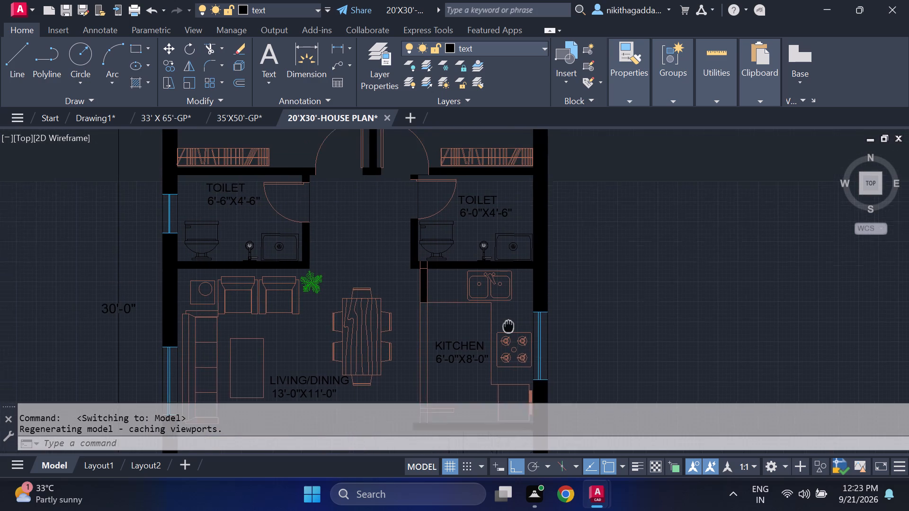
{"action": "middle_click_drag", "start_coordinate": [510, 332], "coordinate": [514, 351]}
{"action": "scroll", "coordinate": [495, 325], "scroll_direction": "down", "scroll_amount": 1}
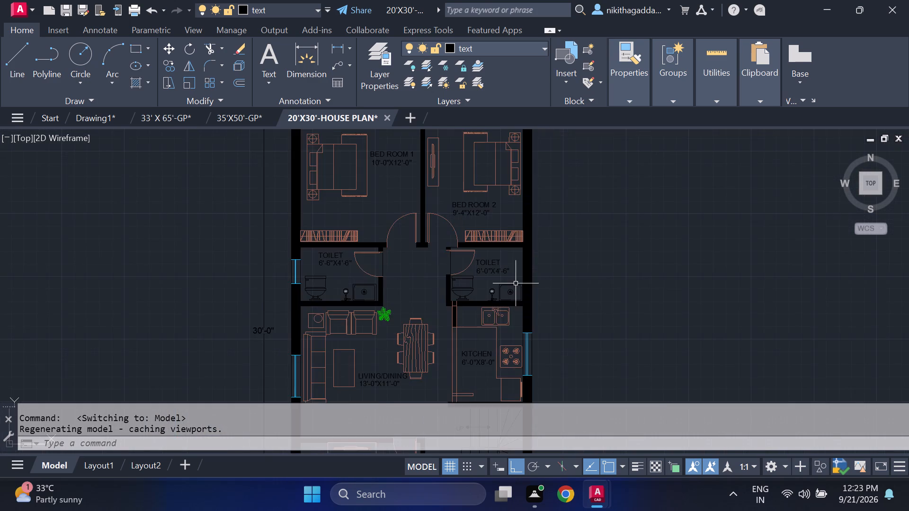
{"action": "scroll", "coordinate": [517, 281], "scroll_direction": "up", "scroll_amount": 4}
{"action": "left_click", "coordinate": [518, 279]}
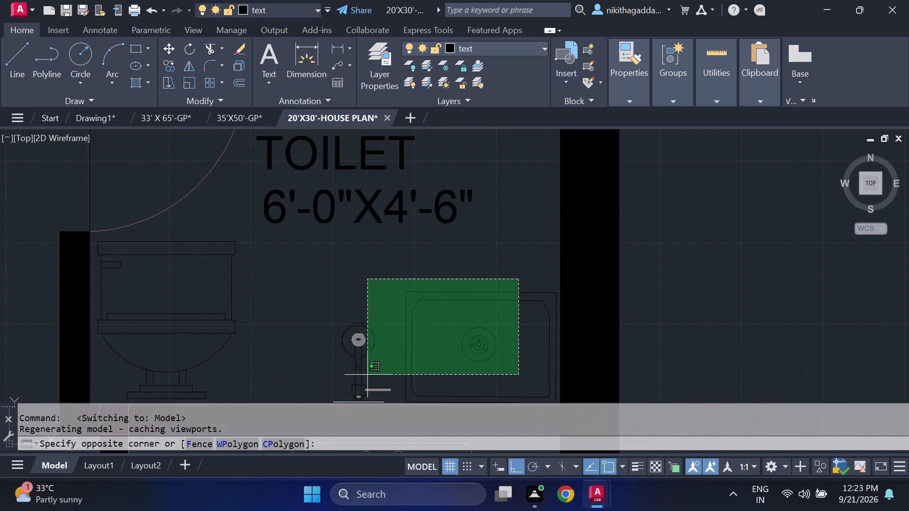
{"action": "left_click", "coordinate": [344, 384]}
Add the remaining inner and outer edge lines of the washbasin in the 6'-0"X4'-6" TOILET to the selection.
{"action": "middle_click_drag", "start_coordinate": [520, 343], "coordinate": [477, 289]}
{"action": "scroll", "coordinate": [508, 308], "scroll_direction": "up", "scroll_amount": 2}
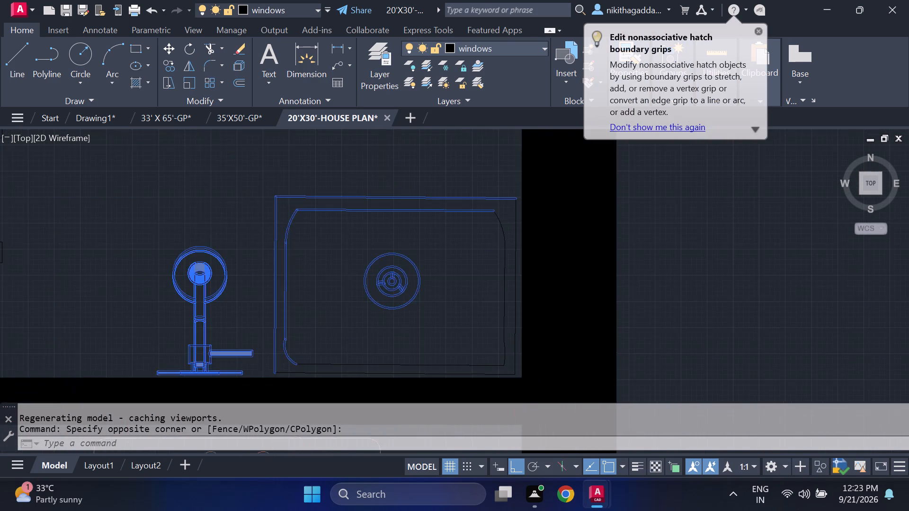
{"action": "left_click", "coordinate": [522, 294]}
{"action": "left_click_drag", "start_coordinate": [504, 167], "coordinate": [486, 193]}
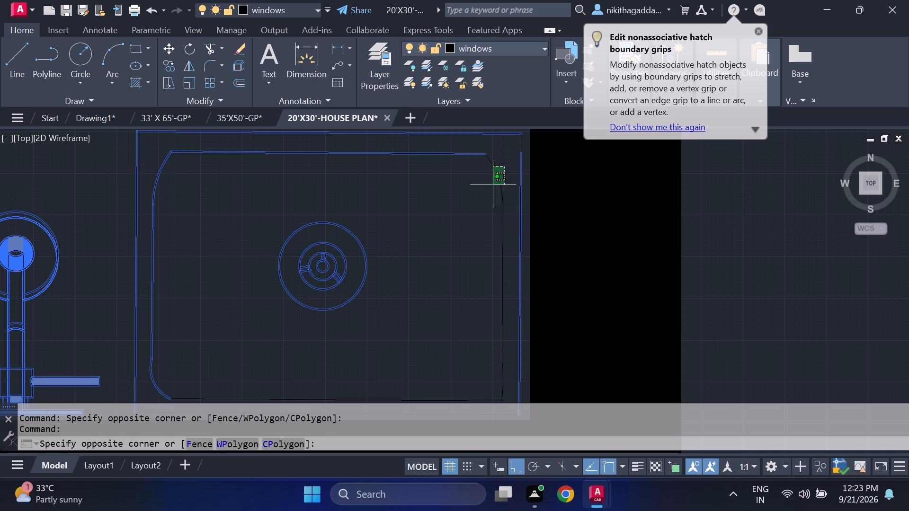
{"action": "left_click", "coordinate": [467, 230]}
{"action": "left_click", "coordinate": [520, 137]}
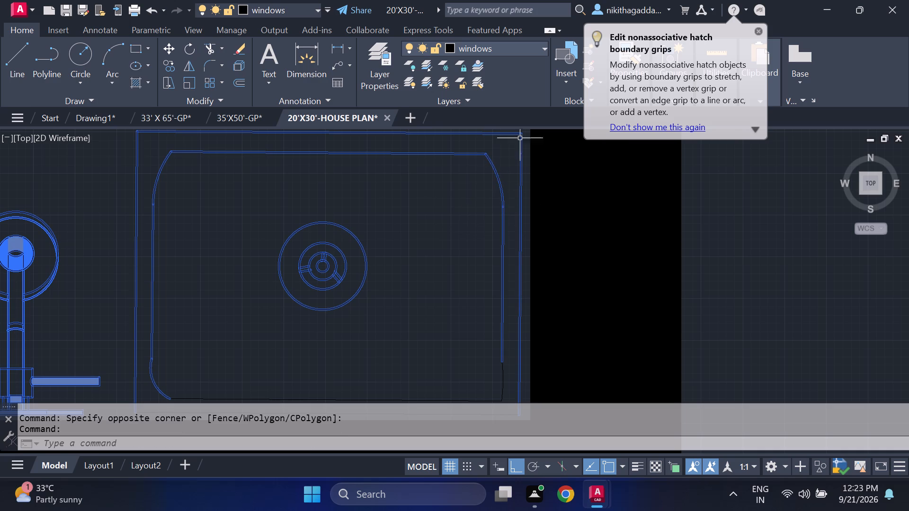
{"action": "middle_click_drag", "start_coordinate": [384, 320], "coordinate": [402, 214]}
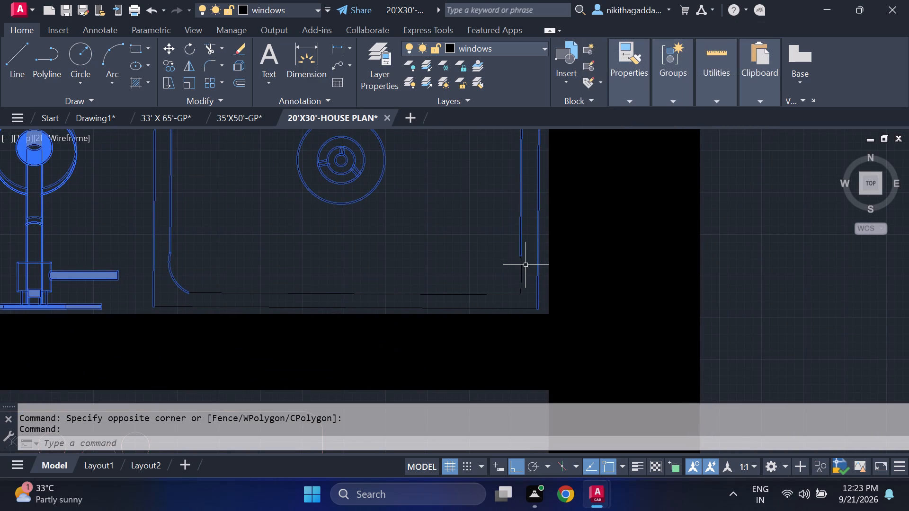
{"action": "left_click", "coordinate": [526, 264]}
{"action": "left_click", "coordinate": [344, 307]}
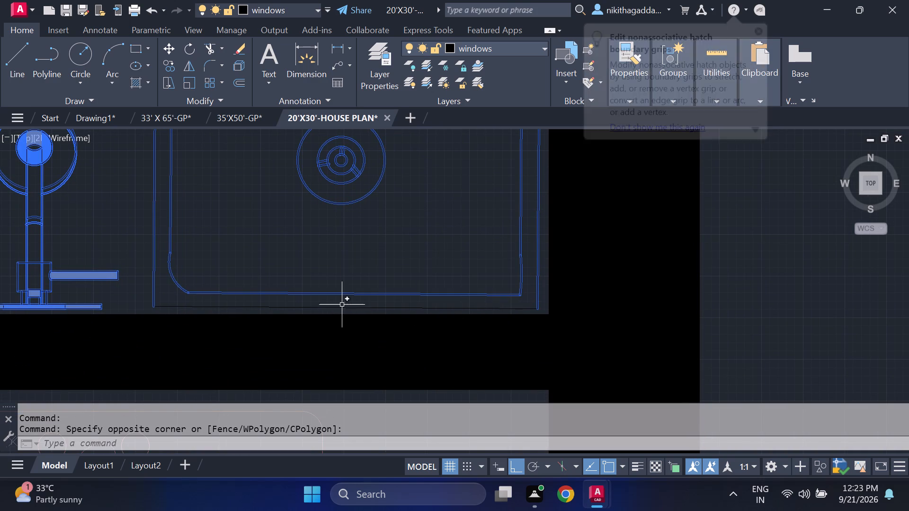
{"action": "left_click", "coordinate": [288, 309]}
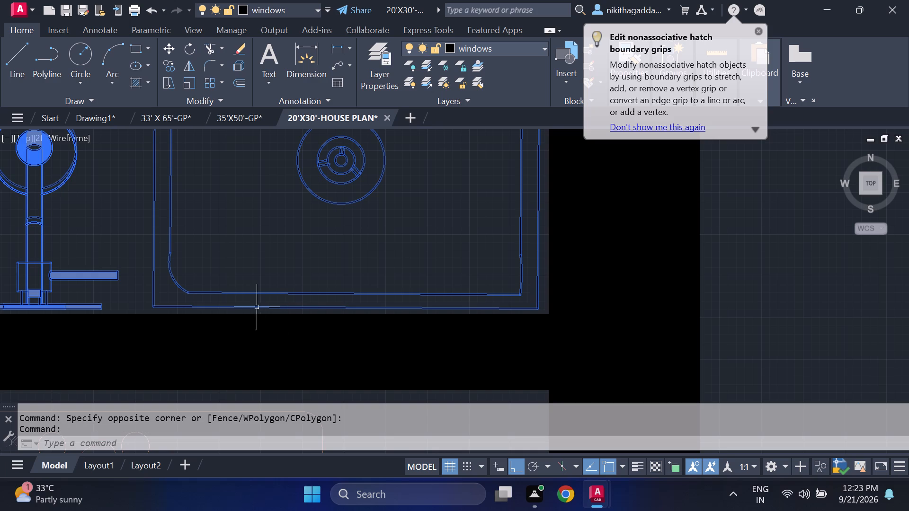
Add the whole water closet, cistern and bowl, in the 6'-0"X4'-6" TOILET to the selection.
{"action": "scroll", "coordinate": [222, 303], "scroll_direction": "down", "scroll_amount": 3}
{"action": "middle_click_drag", "start_coordinate": [207, 283], "coordinate": [380, 316]}
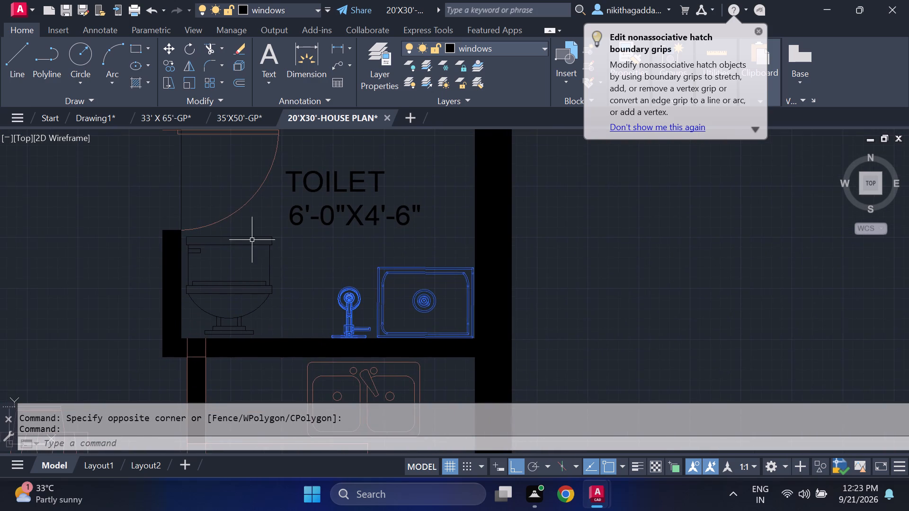
{"action": "scroll", "coordinate": [251, 240], "scroll_direction": "up", "scroll_amount": 2}
{"action": "left_click", "coordinate": [304, 218]}
{"action": "left_click", "coordinate": [88, 336]}
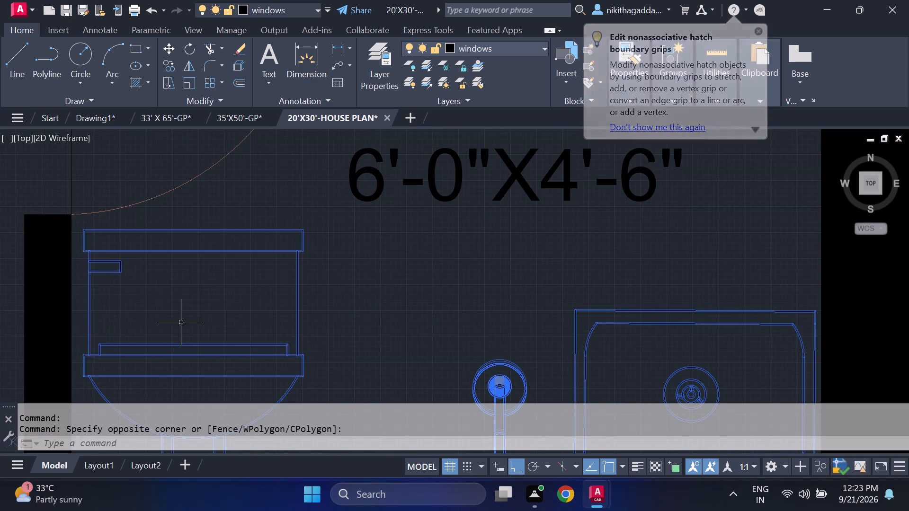
Add the LIVING/DINING seating group to the selection: two armchairs, corner side table, long sofa and coffee table.
{"action": "scroll", "coordinate": [198, 325], "scroll_direction": "down", "scroll_amount": 3}
{"action": "middle_click_drag", "start_coordinate": [239, 340], "coordinate": [366, 330]}
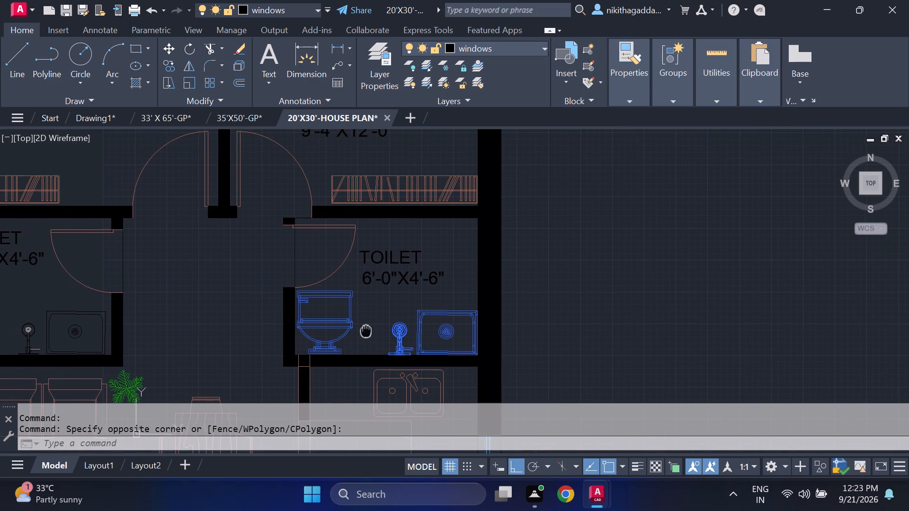
{"action": "middle_click_drag", "start_coordinate": [366, 330], "coordinate": [367, 330]}
{"action": "middle_click", "coordinate": [367, 330]}
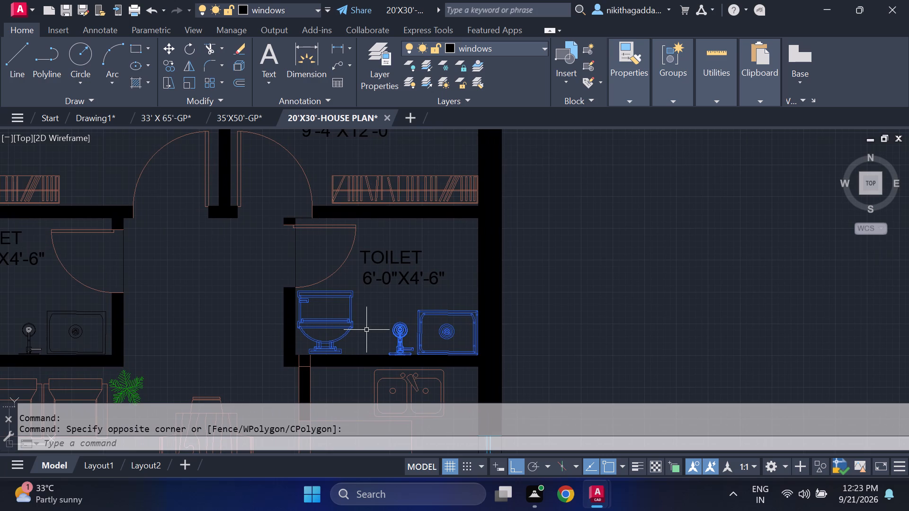
{"action": "middle_click_drag", "start_coordinate": [366, 330], "coordinate": [358, 338]}
{"action": "middle_click", "coordinate": [339, 350]}
{"action": "scroll", "coordinate": [322, 332], "scroll_direction": "down", "scroll_amount": 2}
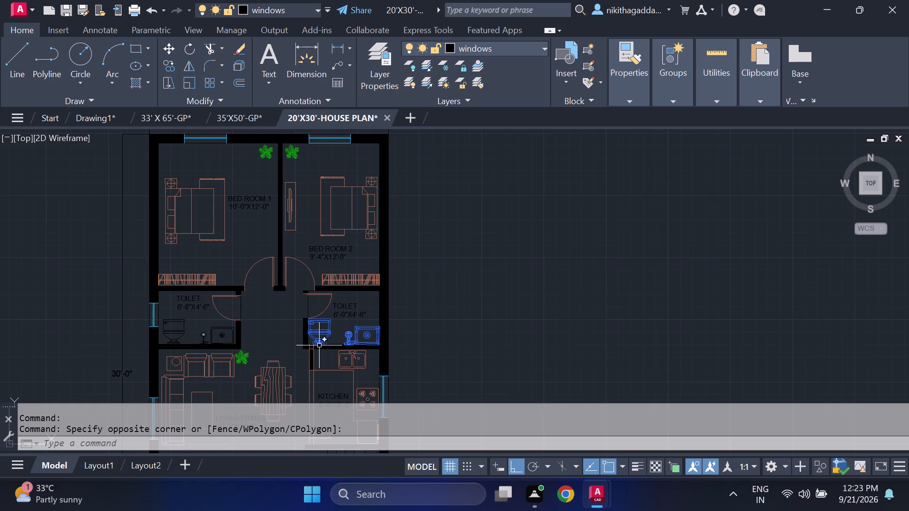
{"action": "middle_click_drag", "start_coordinate": [315, 339], "coordinate": [334, 250]}
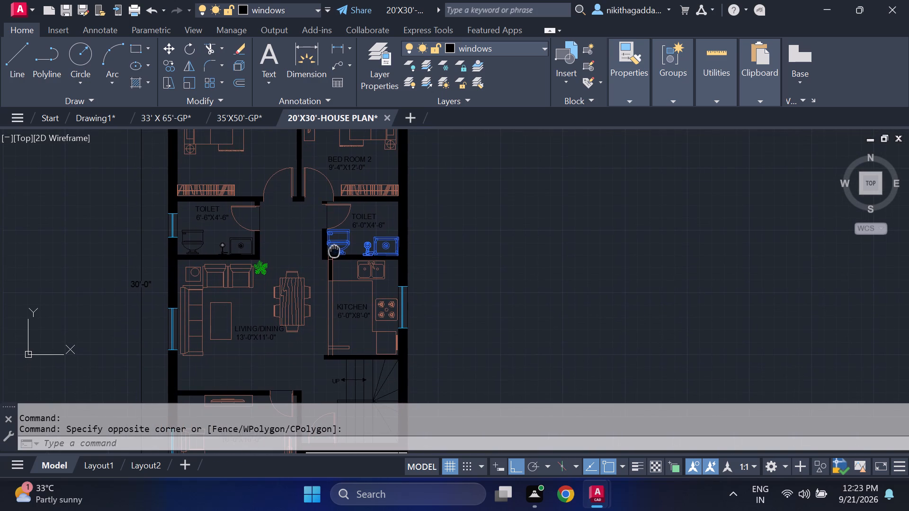
{"action": "middle_click_drag", "start_coordinate": [334, 250], "coordinate": [334, 253]}
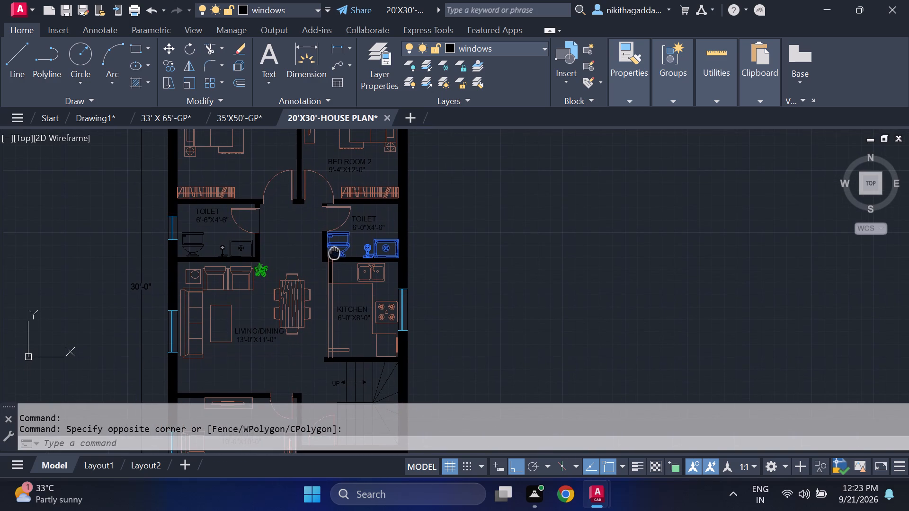
{"action": "middle_click_drag", "start_coordinate": [334, 253], "coordinate": [333, 263]}
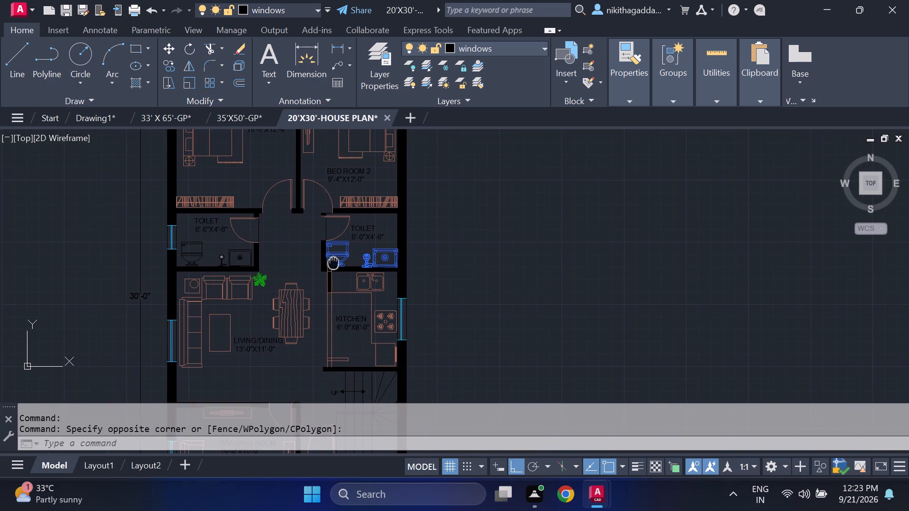
{"action": "middle_click_drag", "start_coordinate": [333, 263], "coordinate": [332, 265]}
{"action": "middle_click", "coordinate": [331, 266]}
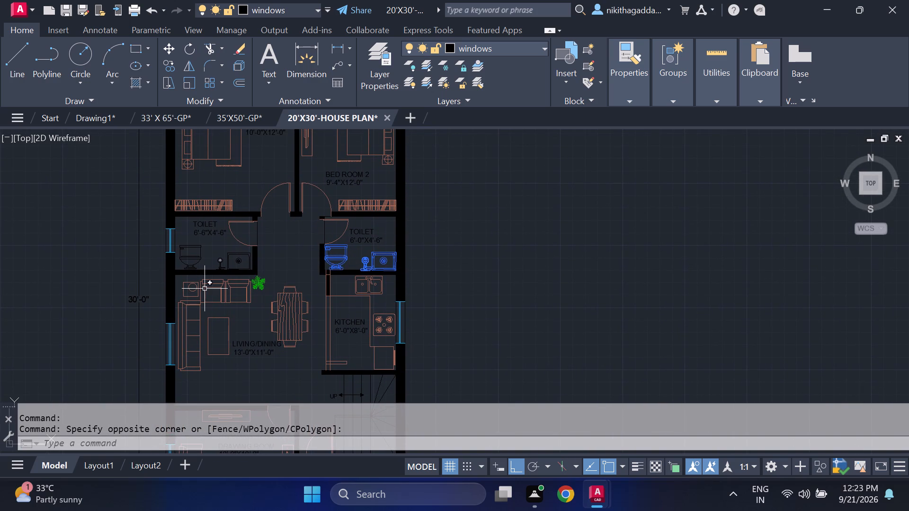
{"action": "scroll", "coordinate": [205, 285], "scroll_direction": "up", "scroll_amount": 2}
{"action": "left_click", "coordinate": [307, 269]}
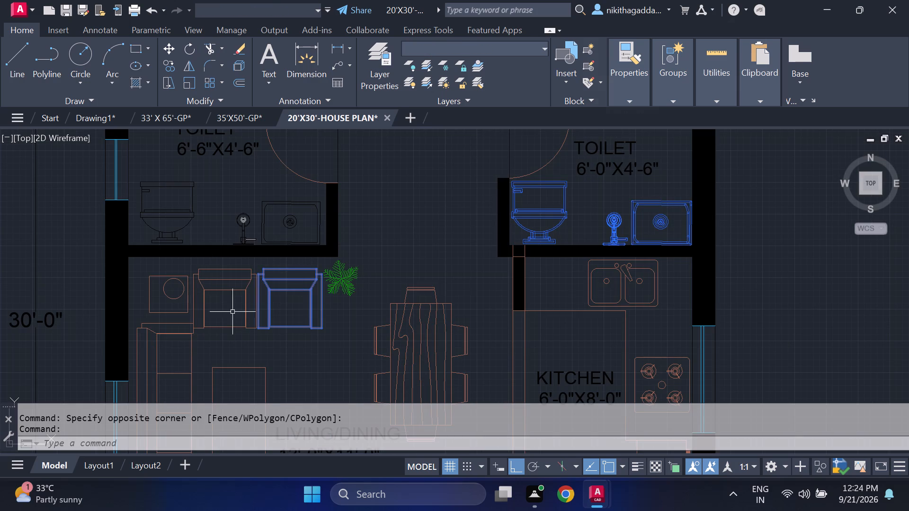
{"action": "left_click", "coordinate": [247, 264]}
{"action": "left_click", "coordinate": [144, 359]}
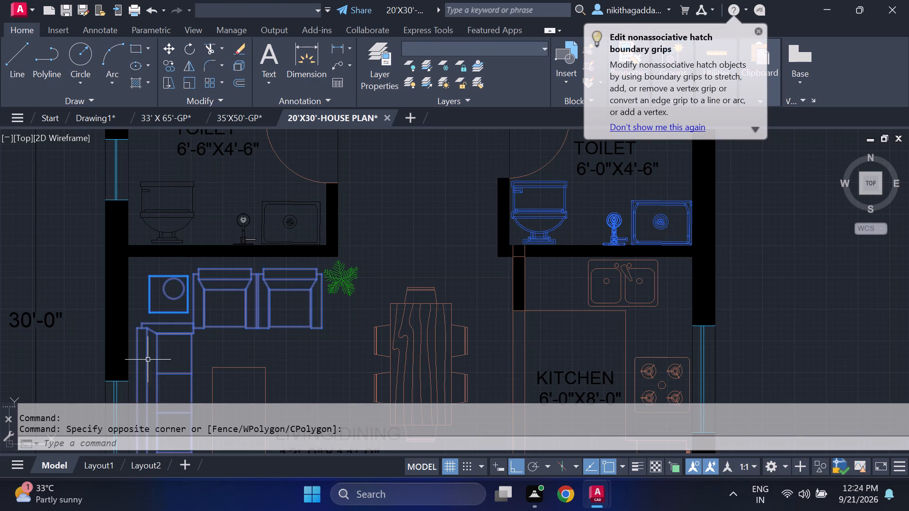
{"action": "middle_click_drag", "start_coordinate": [218, 359], "coordinate": [212, 249]}
{"action": "left_click", "coordinate": [249, 240]}
{"action": "left_click", "coordinate": [207, 357]}
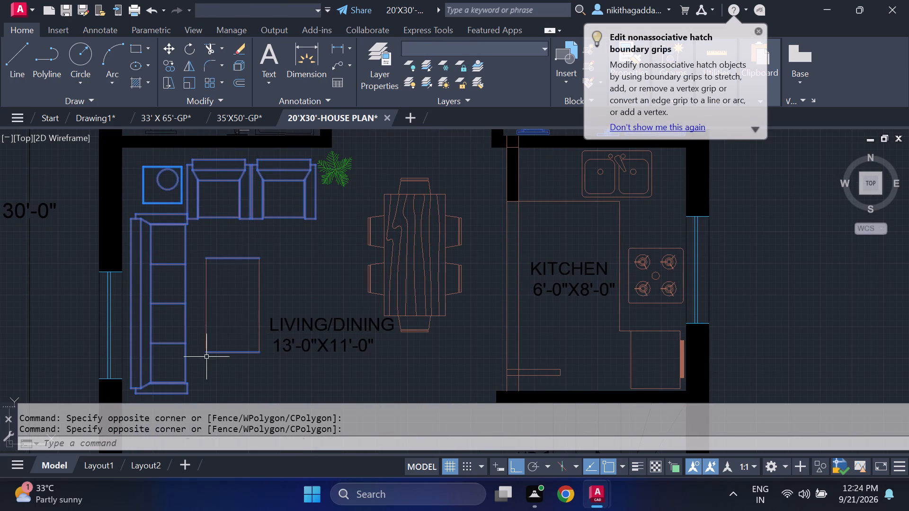
{"action": "left_click_drag", "start_coordinate": [284, 269], "coordinate": [252, 277]}
{"action": "left_click", "coordinate": [165, 293]}
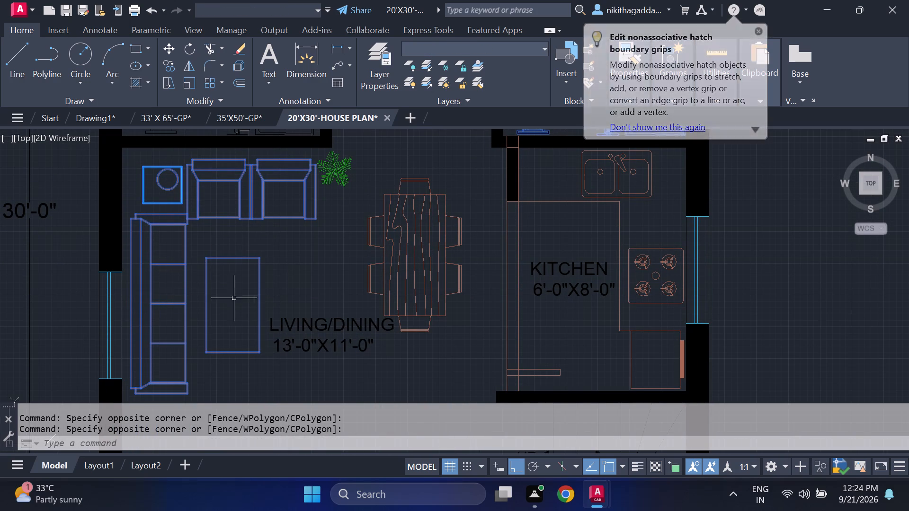
Examine the kitchen, bedrooms, drawing room and porch of the 20'X30' plan for other objects worth copying.
{"action": "scroll", "coordinate": [237, 300], "scroll_direction": "down", "scroll_amount": 2}
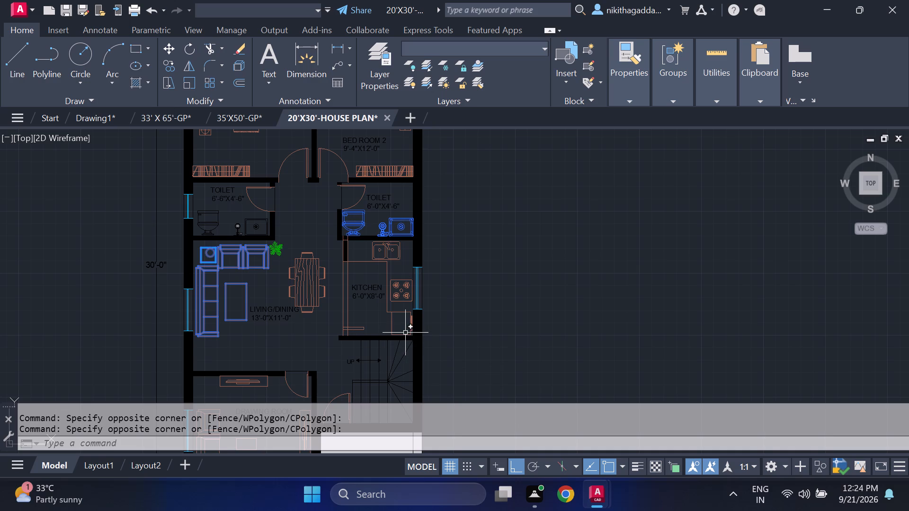
{"action": "scroll", "coordinate": [405, 333], "scroll_direction": "up", "scroll_amount": 5}
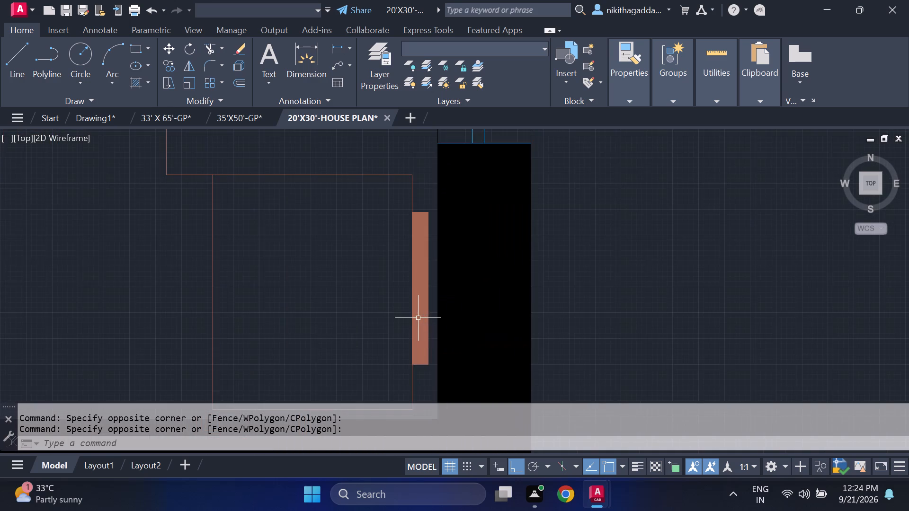
{"action": "scroll", "coordinate": [419, 318], "scroll_direction": "down", "scroll_amount": 3}
{"action": "scroll", "coordinate": [309, 310], "scroll_direction": "down", "scroll_amount": 2}
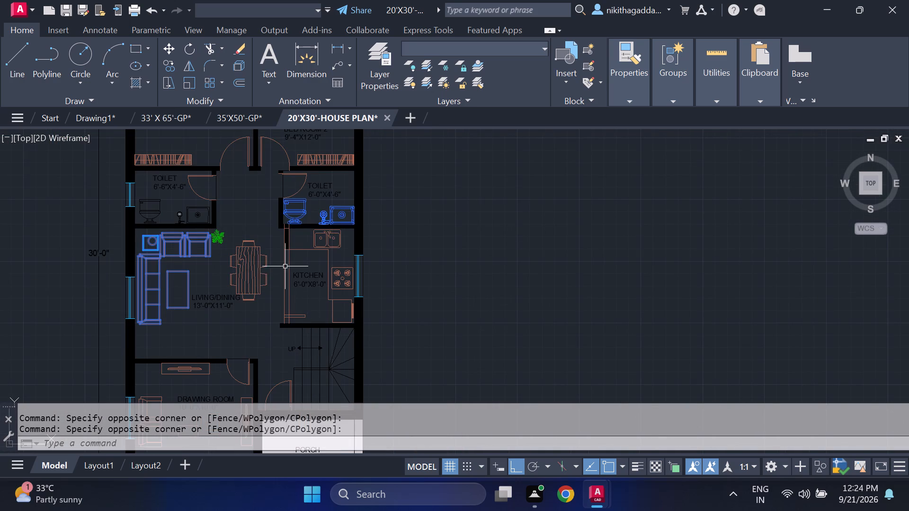
{"action": "middle_click_drag", "start_coordinate": [295, 262], "coordinate": [342, 352]}
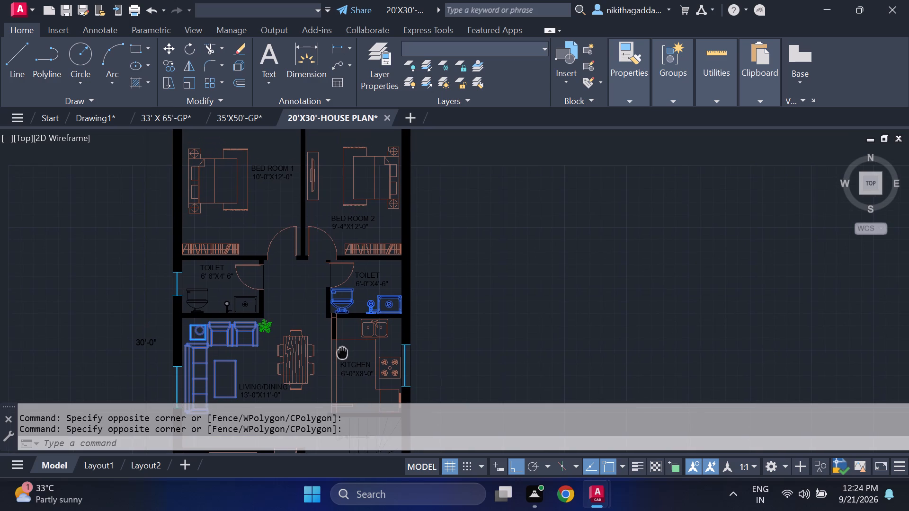
{"action": "middle_click_drag", "start_coordinate": [342, 352], "coordinate": [328, 310]}
{"action": "middle_click_drag", "start_coordinate": [311, 272], "coordinate": [308, 252]}
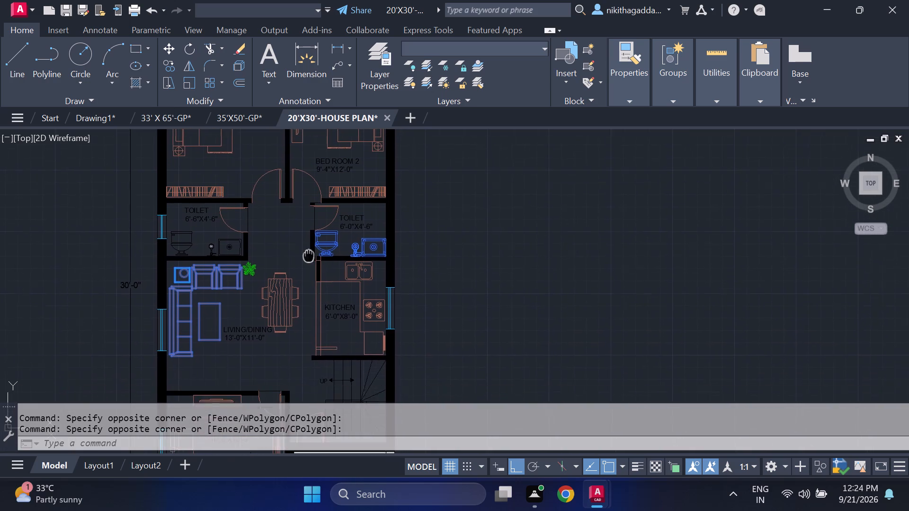
{"action": "middle_click_drag", "start_coordinate": [308, 252], "coordinate": [308, 196]}
{"action": "middle_click_drag", "start_coordinate": [323, 311], "coordinate": [321, 226]}
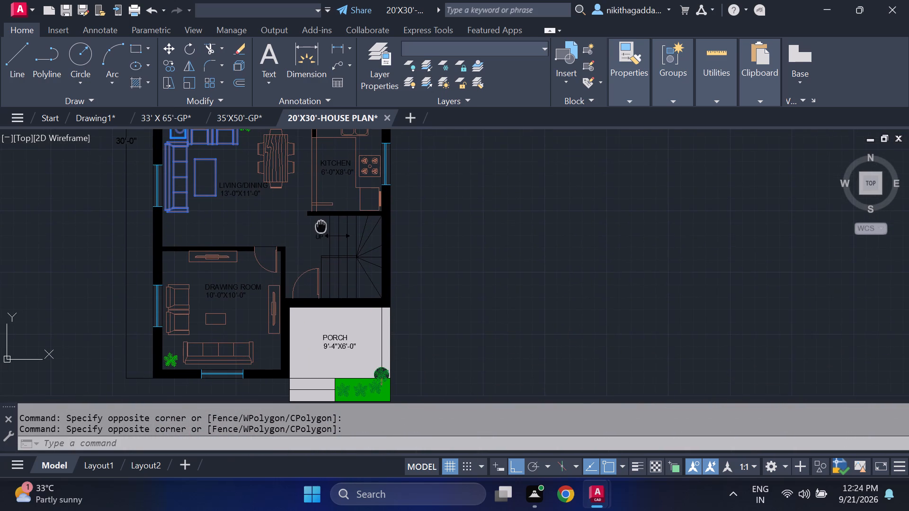
{"action": "middle_click_drag", "start_coordinate": [321, 226], "coordinate": [322, 235]}
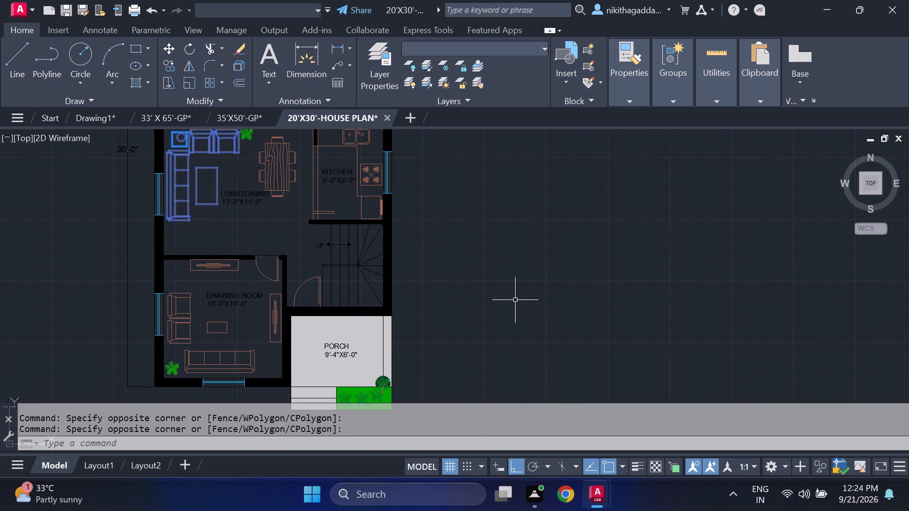
Copy the selected toilet fixtures and seating group and paste them into Drawing1, northwest of the upright dining table.
{"action": "key", "text": "ctrl+c"}
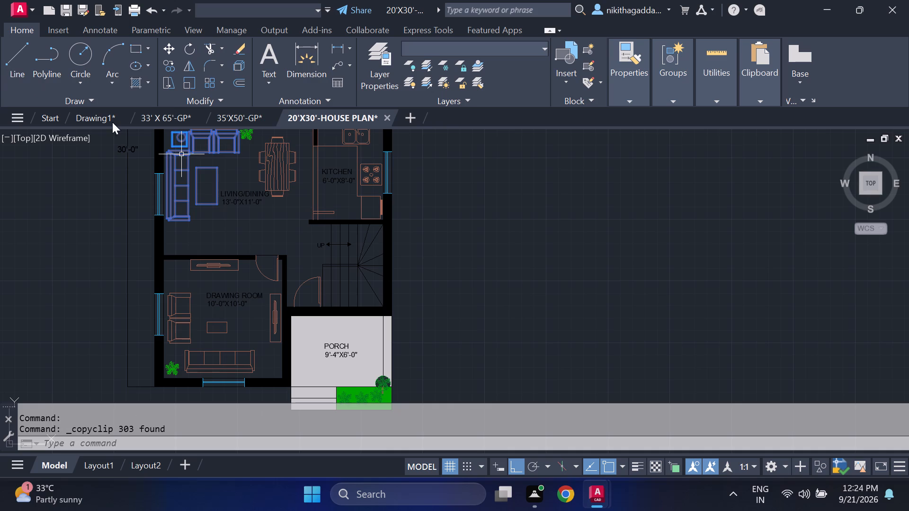
{"action": "left_click", "coordinate": [100, 115]}
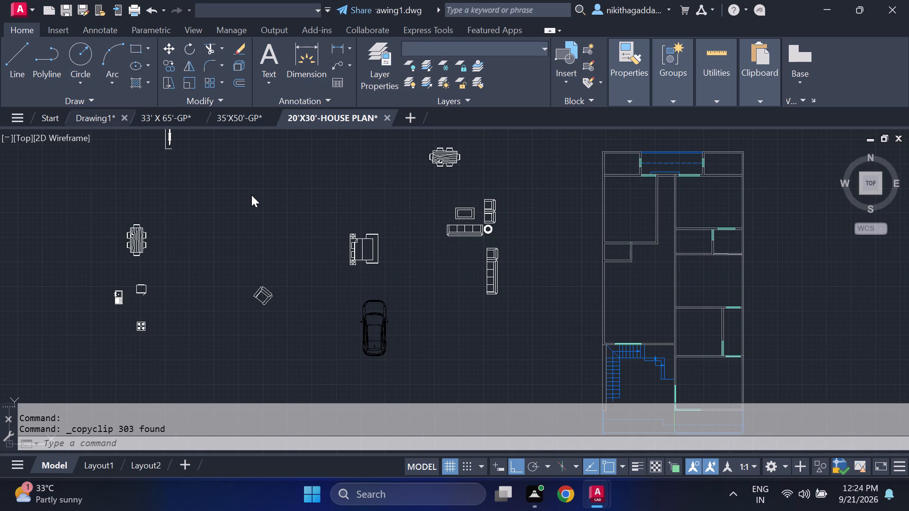
{"action": "key", "text": "ctrl+v"}
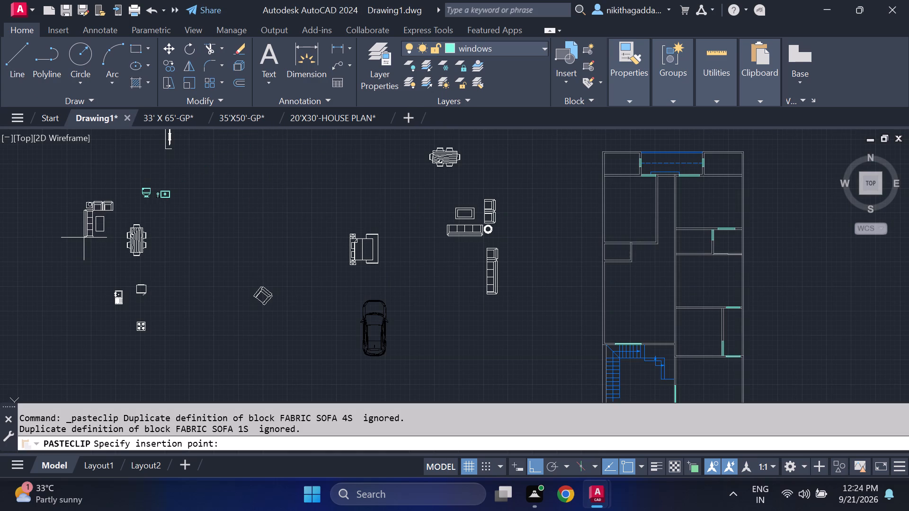
{"action": "middle_click_drag", "start_coordinate": [84, 238], "coordinate": [137, 274]}
{"action": "left_click", "coordinate": [103, 254]}
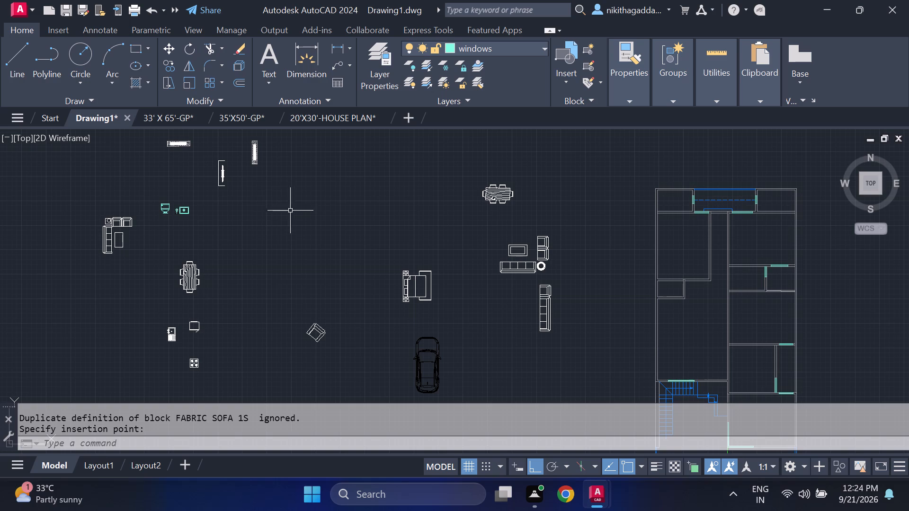
Change the colour of the furniture layer to index colour 13.
{"action": "scroll", "coordinate": [178, 195], "scroll_direction": "up", "scroll_amount": 2}
{"action": "scroll", "coordinate": [220, 225], "scroll_direction": "down", "scroll_amount": 2}
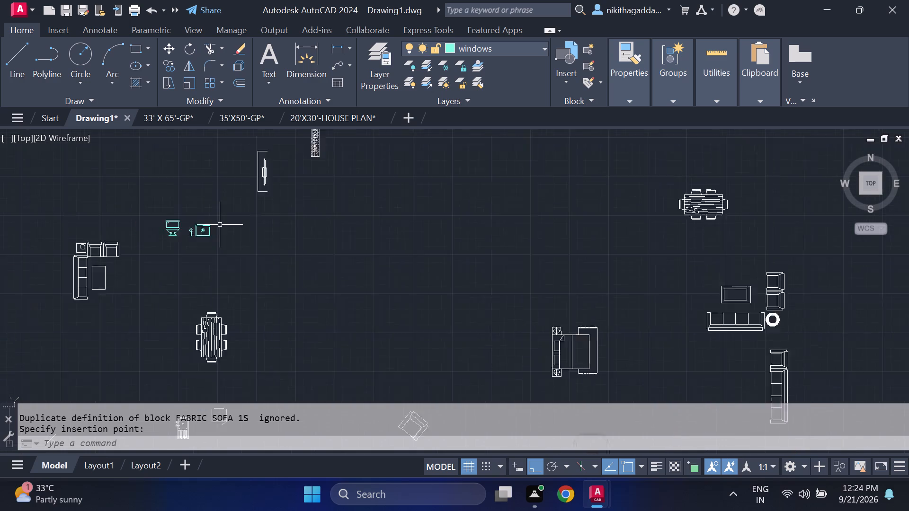
{"action": "scroll", "coordinate": [220, 226], "scroll_direction": "down", "scroll_amount": 2}
{"action": "scroll", "coordinate": [320, 246], "scroll_direction": "up", "scroll_amount": 2}
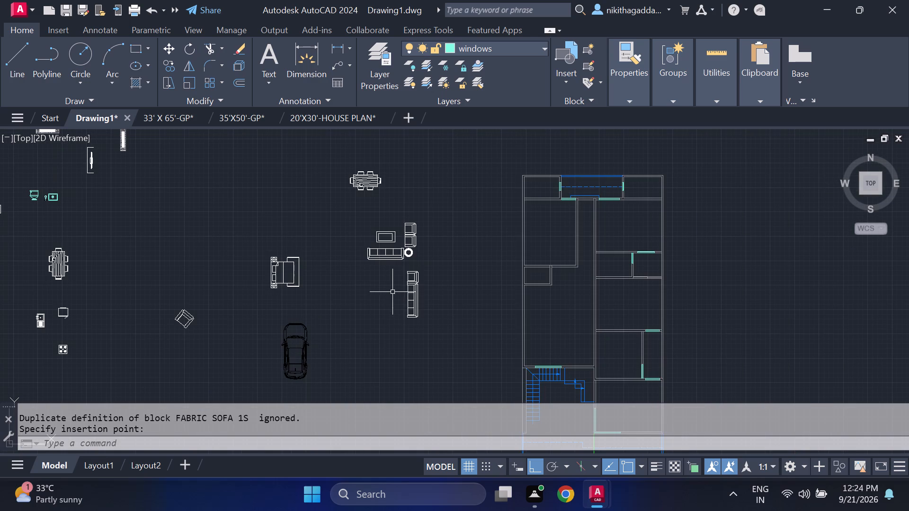
{"action": "middle_click_drag", "start_coordinate": [193, 273], "coordinate": [191, 270]}
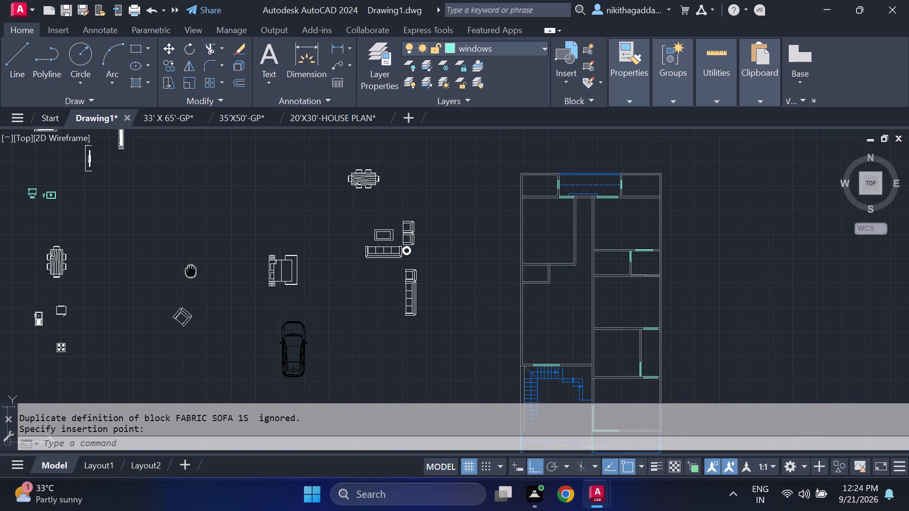
{"action": "middle_click_drag", "start_coordinate": [191, 270], "coordinate": [308, 260]}
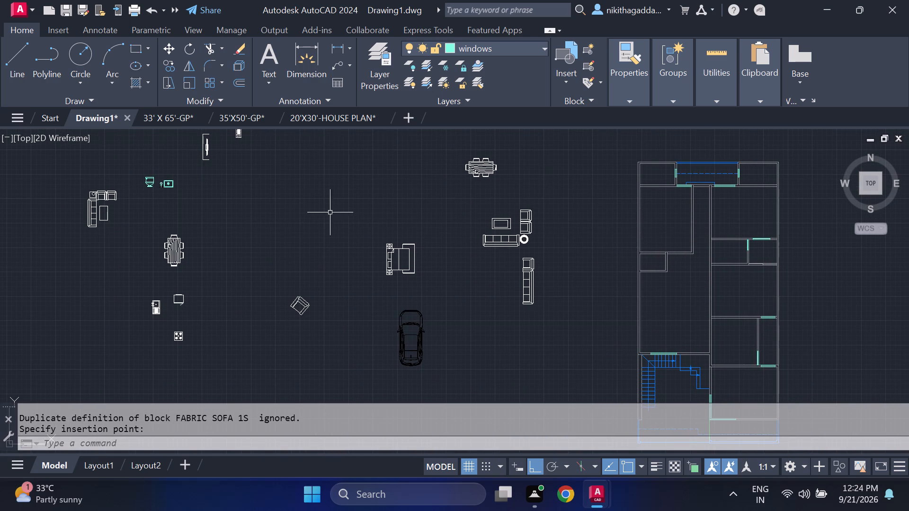
{"action": "left_click_drag", "start_coordinate": [208, 234], "coordinate": [204, 237]}
{"action": "left_click", "coordinate": [159, 266]}
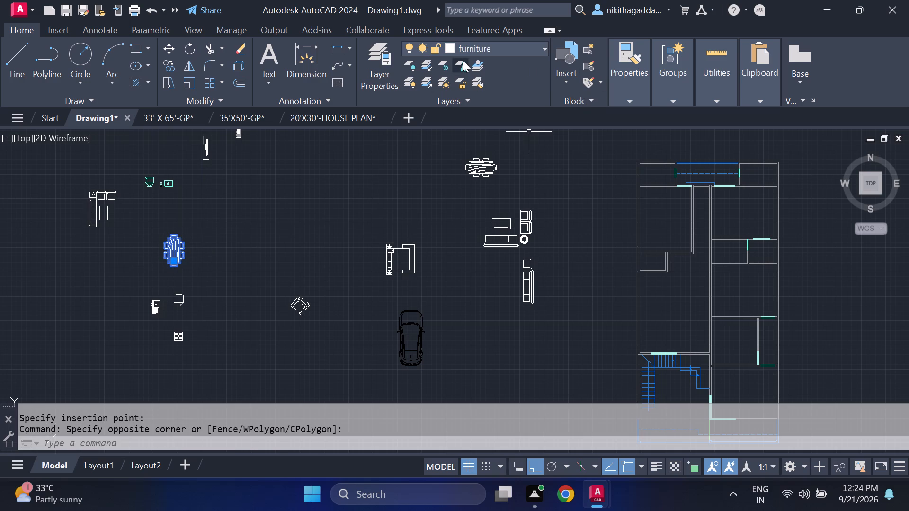
{"action": "left_click", "coordinate": [448, 49]}
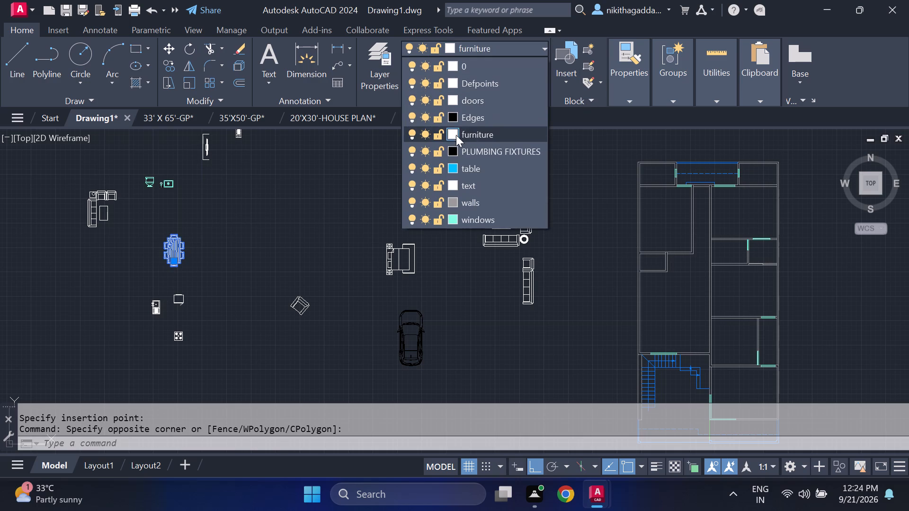
{"action": "left_click", "coordinate": [455, 134]}
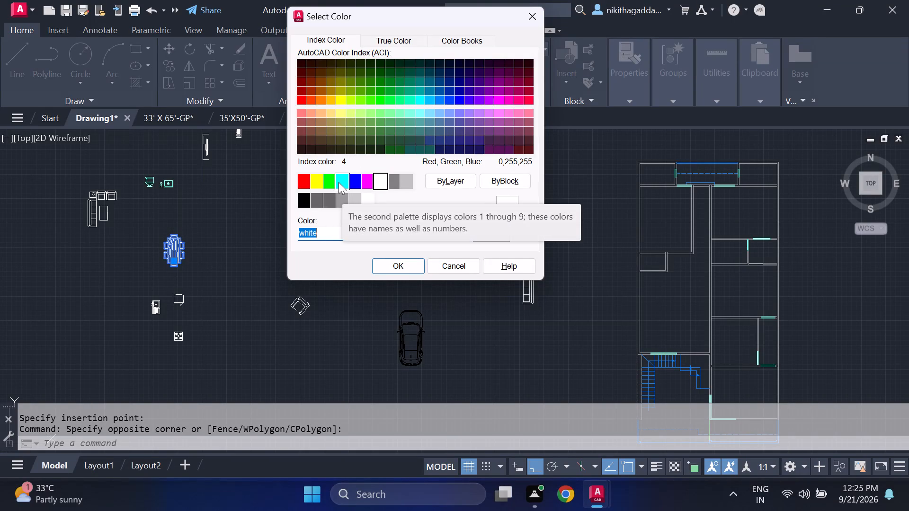
{"action": "left_click", "coordinate": [301, 120]}
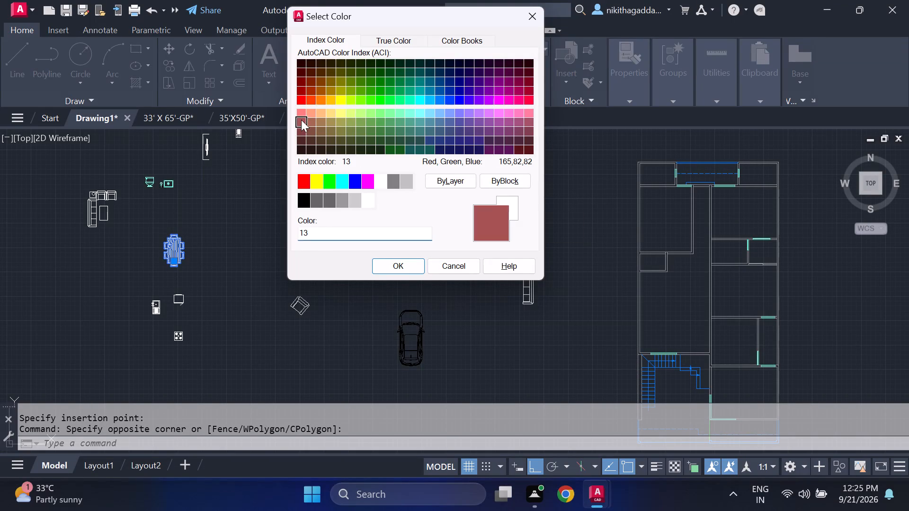
{"action": "left_click", "coordinate": [382, 264]}
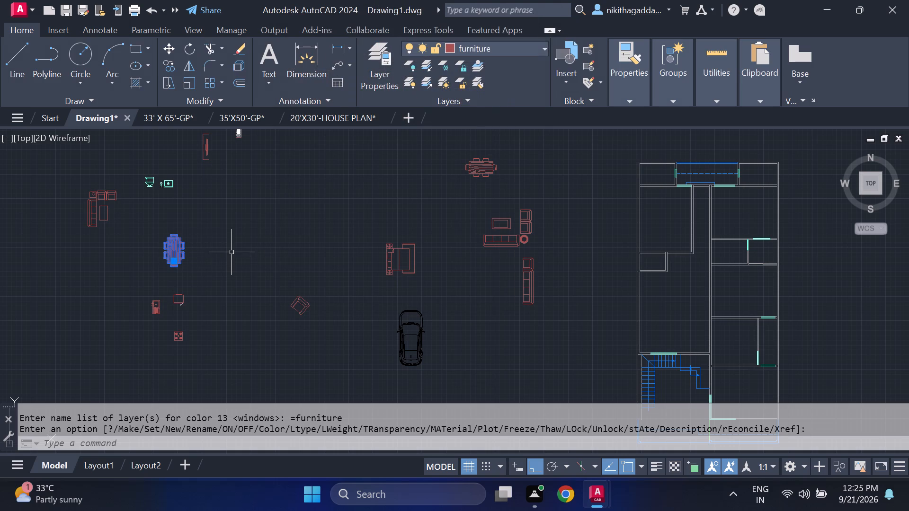
{"action": "key", "text": "Escape"}
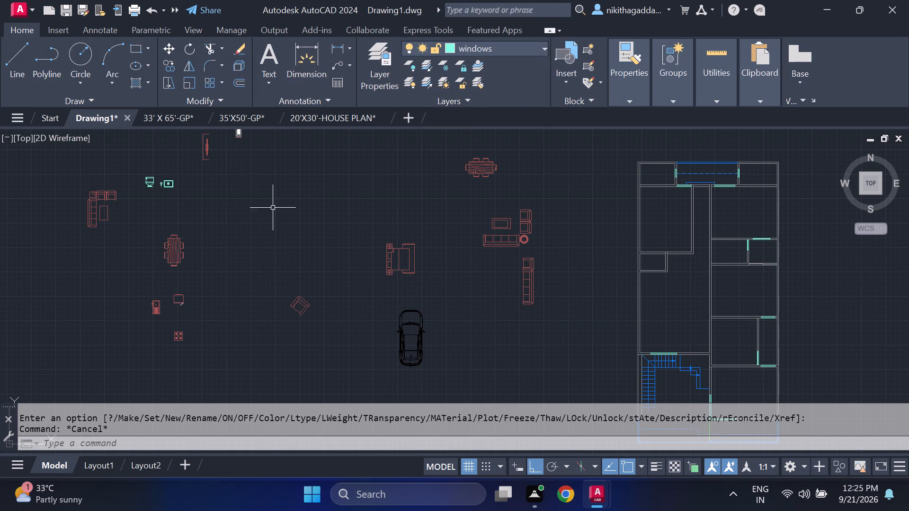
Move the horizontal dining table, with Ortho off, into the large room north of the staircase in the floor plan.
{"action": "left_click", "coordinate": [543, 149]}
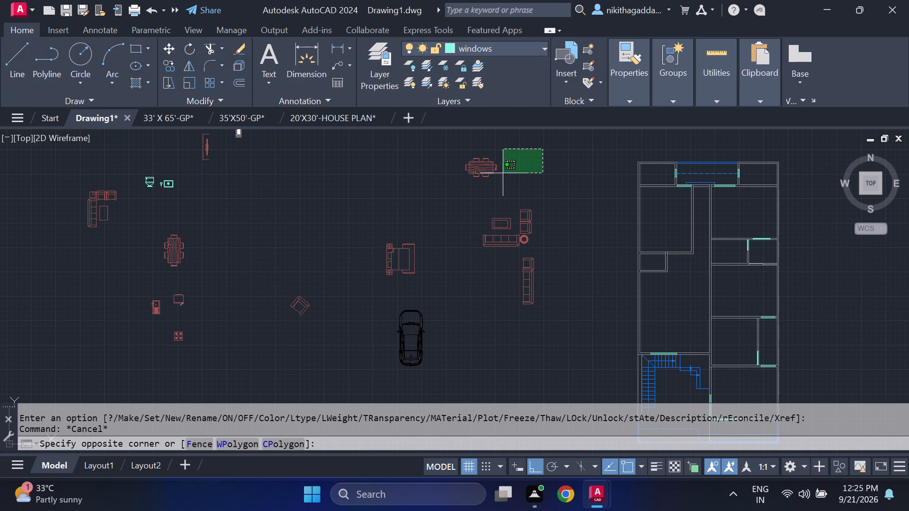
{"action": "left_click", "coordinate": [427, 185]}
{"action": "key", "text": "m"}
{"action": "key", "text": "Return"}
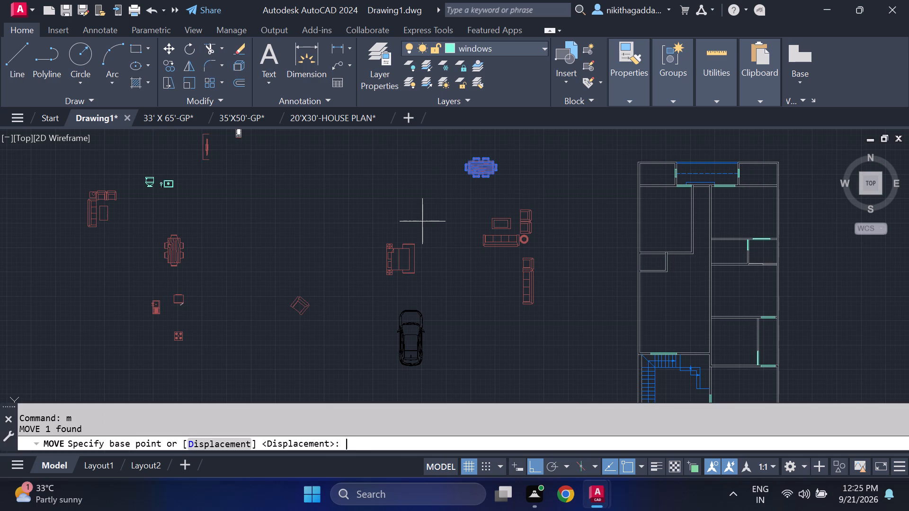
{"action": "left_click", "coordinate": [486, 162]}
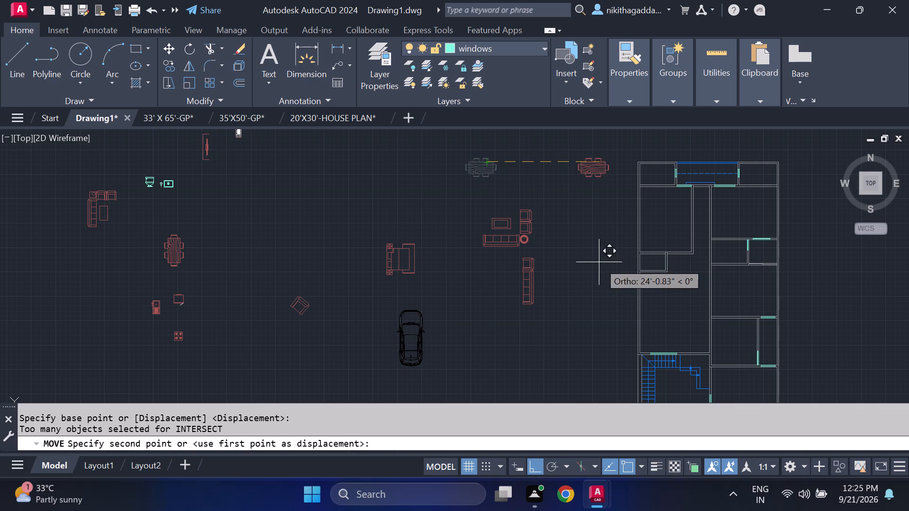
{"action": "key", "text": "F8"}
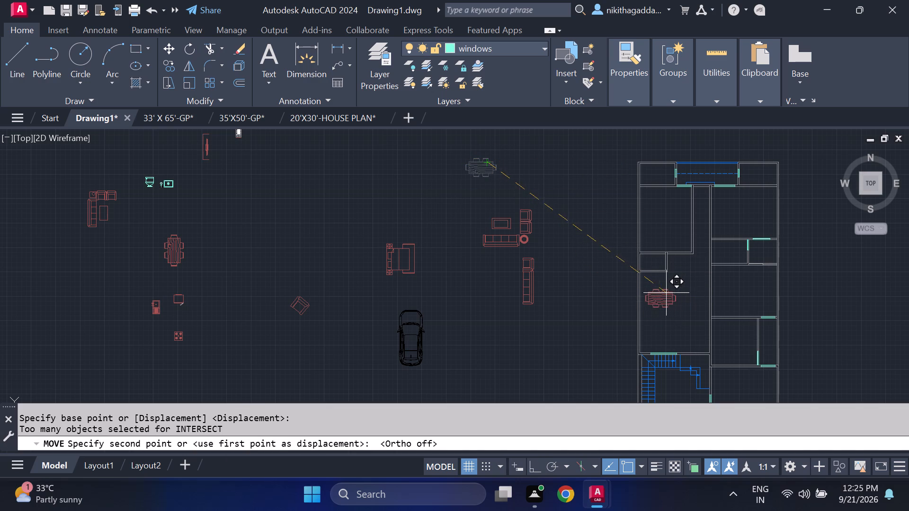
{"action": "scroll", "coordinate": [666, 293], "scroll_direction": "up", "scroll_amount": 2}
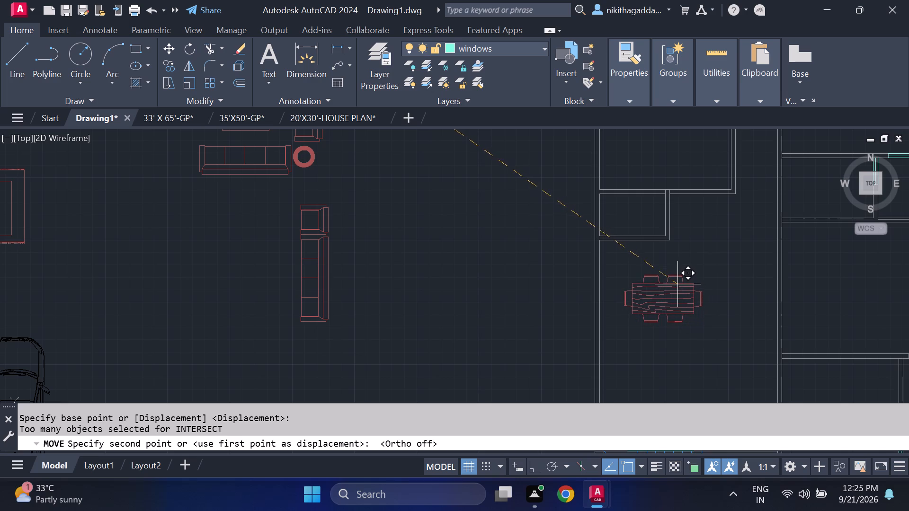
{"action": "left_click", "coordinate": [677, 284]}
Examine the horizontal and vertical WARDROBE units and their hatch lines at the northwest of the furniture collection.
{"action": "scroll", "coordinate": [368, 281], "scroll_direction": "down", "scroll_amount": 3}
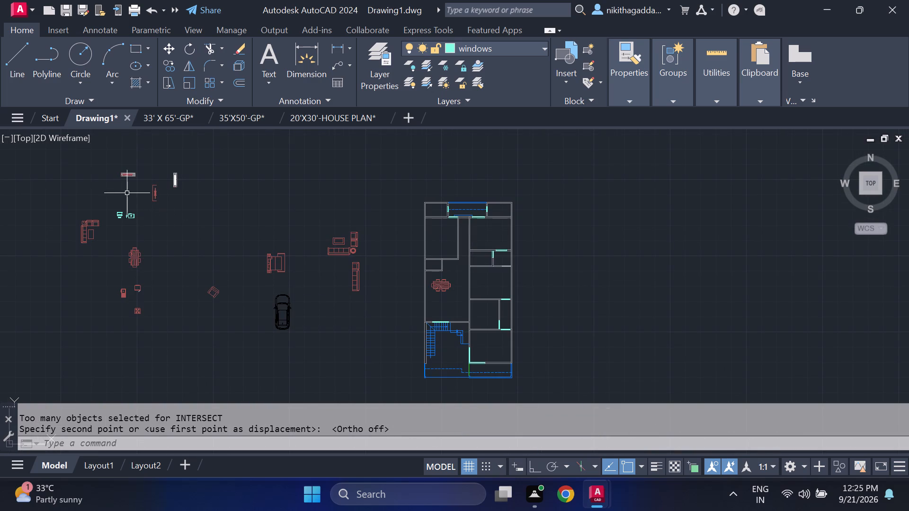
{"action": "scroll", "coordinate": [171, 168], "scroll_direction": "up", "scroll_amount": 3}
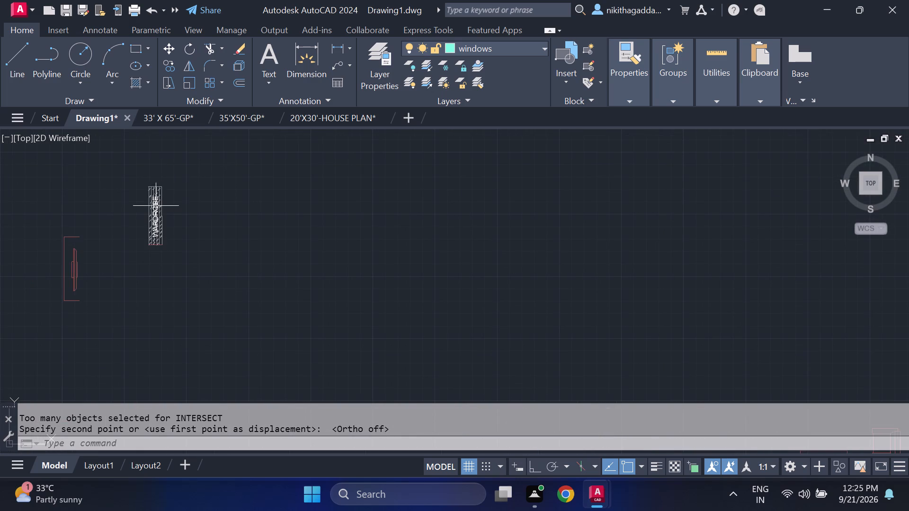
{"action": "scroll", "coordinate": [156, 212], "scroll_direction": "up", "scroll_amount": 3}
{"action": "scroll", "coordinate": [191, 249], "scroll_direction": "down", "scroll_amount": 3}
{"action": "scroll", "coordinate": [172, 219], "scroll_direction": "up", "scroll_amount": 2}
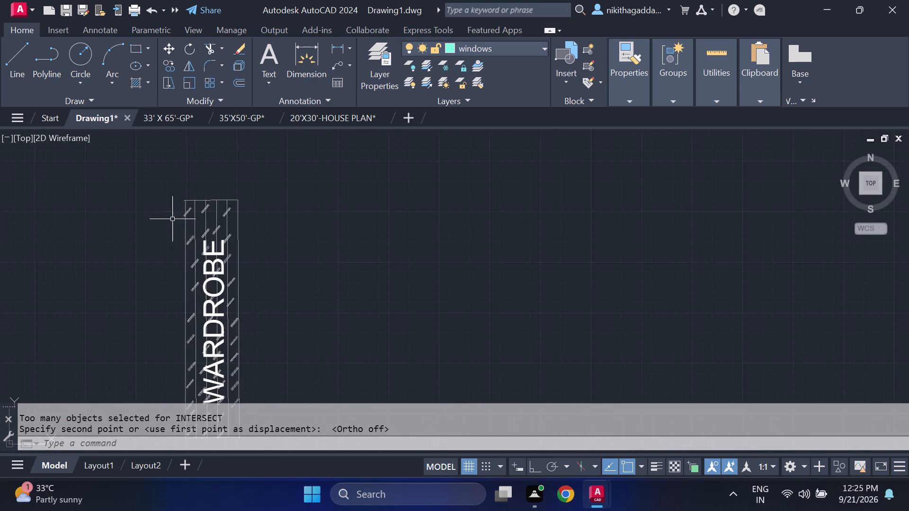
{"action": "scroll", "coordinate": [172, 219], "scroll_direction": "up", "scroll_amount": 2}
{"action": "scroll", "coordinate": [172, 219], "scroll_direction": "down", "scroll_amount": 5}
{"action": "middle_click_drag", "start_coordinate": [101, 227], "coordinate": [245, 217]}
{"action": "scroll", "coordinate": [190, 214], "scroll_direction": "up", "scroll_amount": 4}
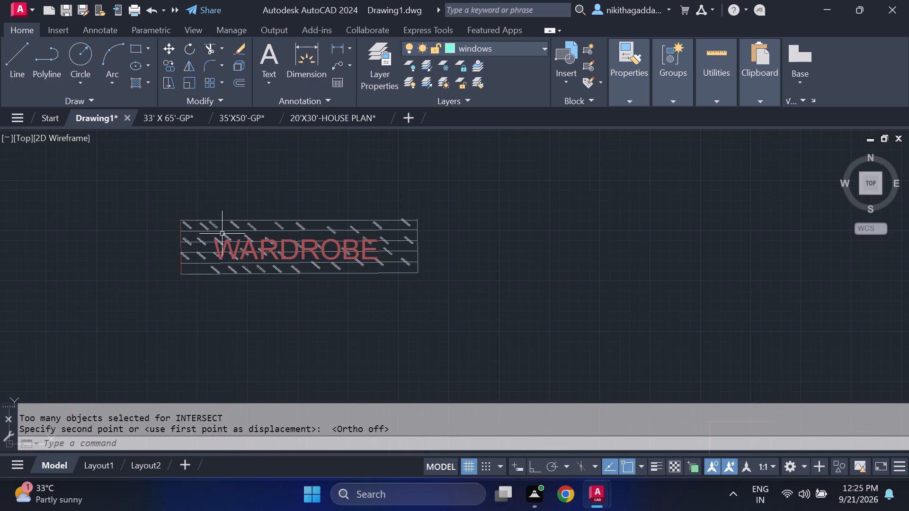
{"action": "scroll", "coordinate": [267, 248], "scroll_direction": "up", "scroll_amount": 2}
{"action": "left_click", "coordinate": [279, 237]}
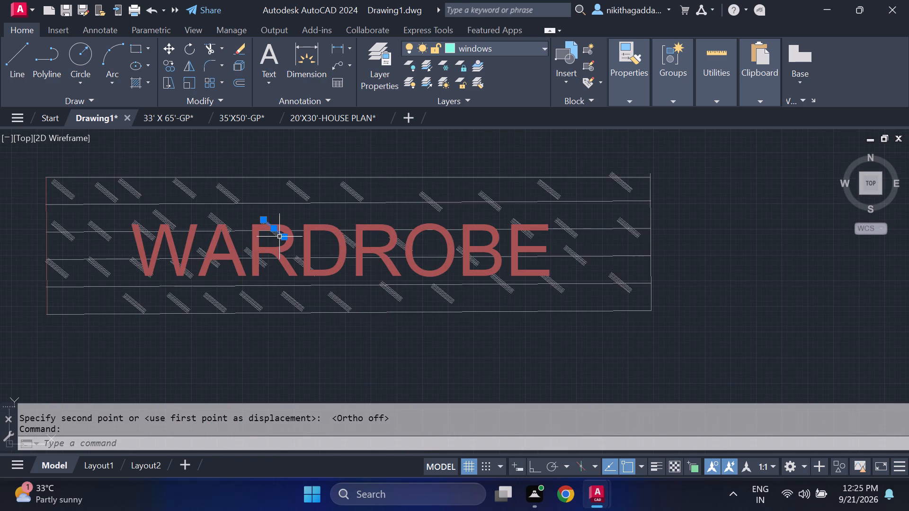
{"action": "key", "text": "Escape"}
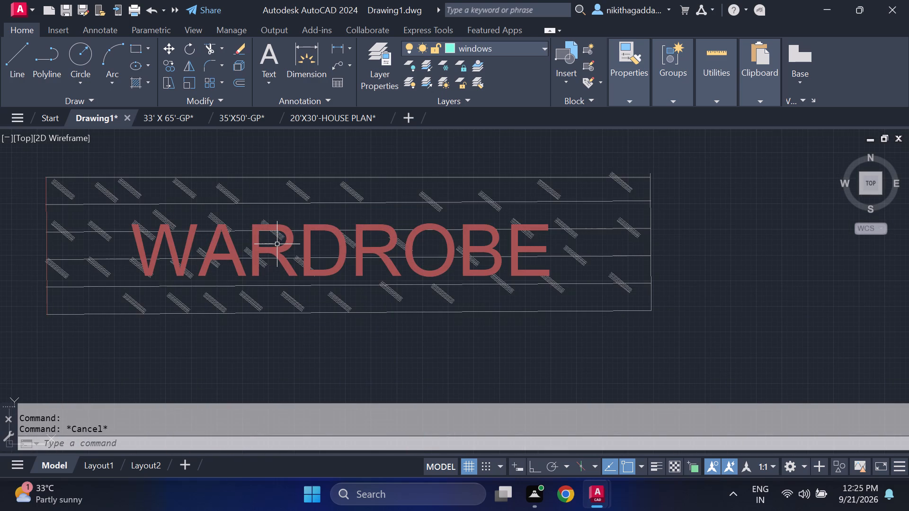
{"action": "scroll", "coordinate": [404, 289], "scroll_direction": "up", "scroll_amount": 2}
{"action": "scroll", "coordinate": [404, 292], "scroll_direction": "down", "scroll_amount": 5}
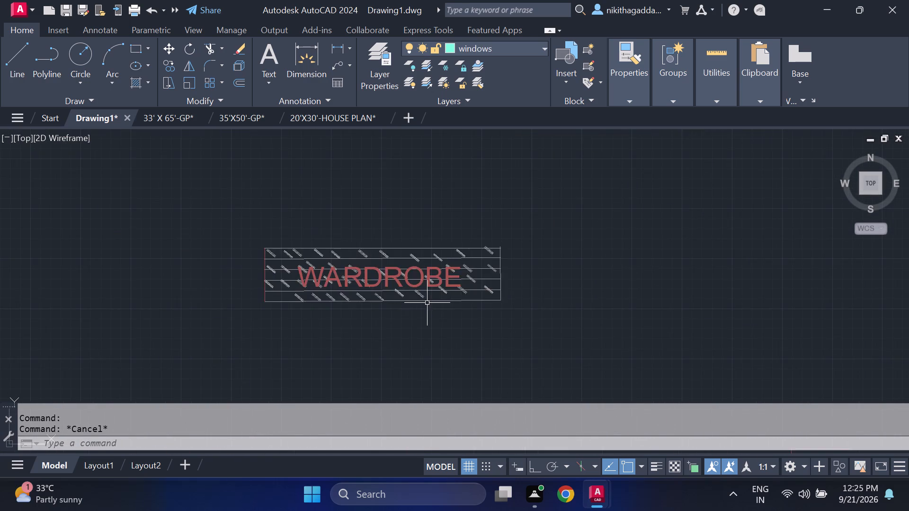
{"action": "scroll", "coordinate": [454, 317], "scroll_direction": "down", "scroll_amount": 3}
{"action": "middle_click_drag", "start_coordinate": [523, 330], "coordinate": [461, 206]}
{"action": "middle_click_drag", "start_coordinate": [481, 313], "coordinate": [453, 315]}
{"action": "scroll", "coordinate": [454, 297], "scroll_direction": "down", "scroll_amount": 1}
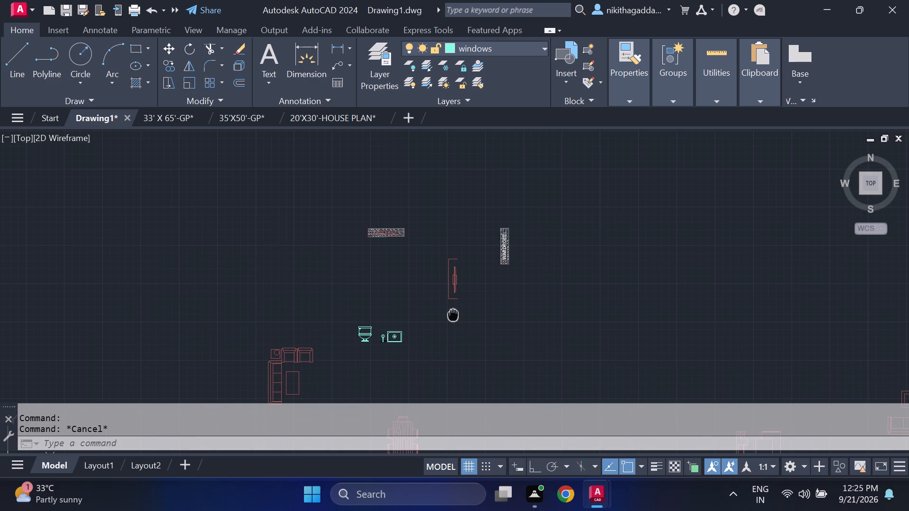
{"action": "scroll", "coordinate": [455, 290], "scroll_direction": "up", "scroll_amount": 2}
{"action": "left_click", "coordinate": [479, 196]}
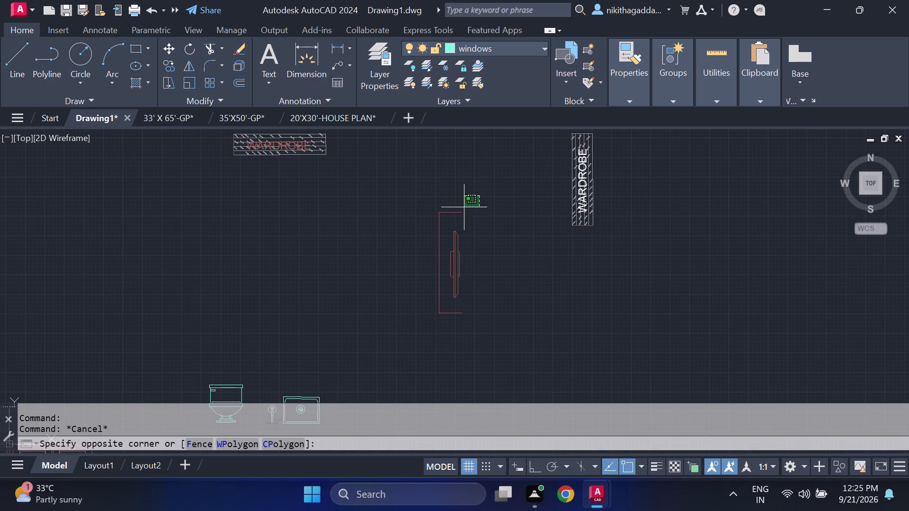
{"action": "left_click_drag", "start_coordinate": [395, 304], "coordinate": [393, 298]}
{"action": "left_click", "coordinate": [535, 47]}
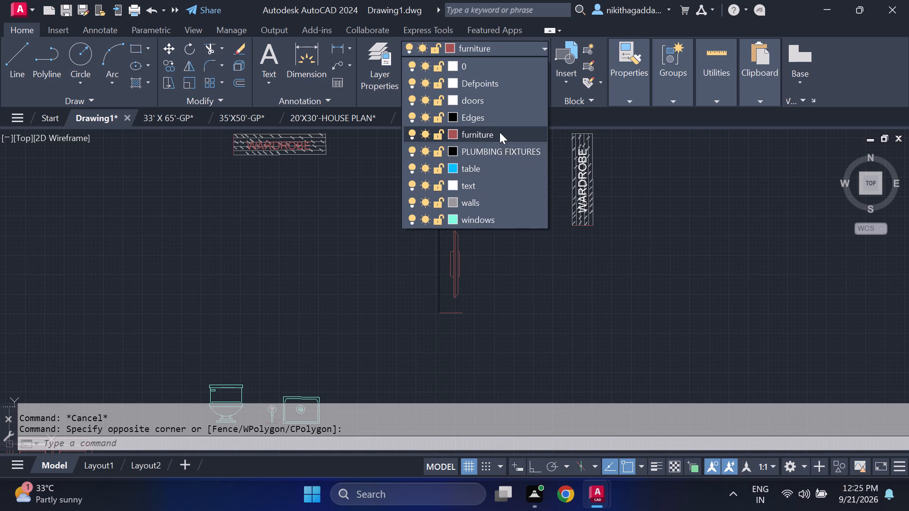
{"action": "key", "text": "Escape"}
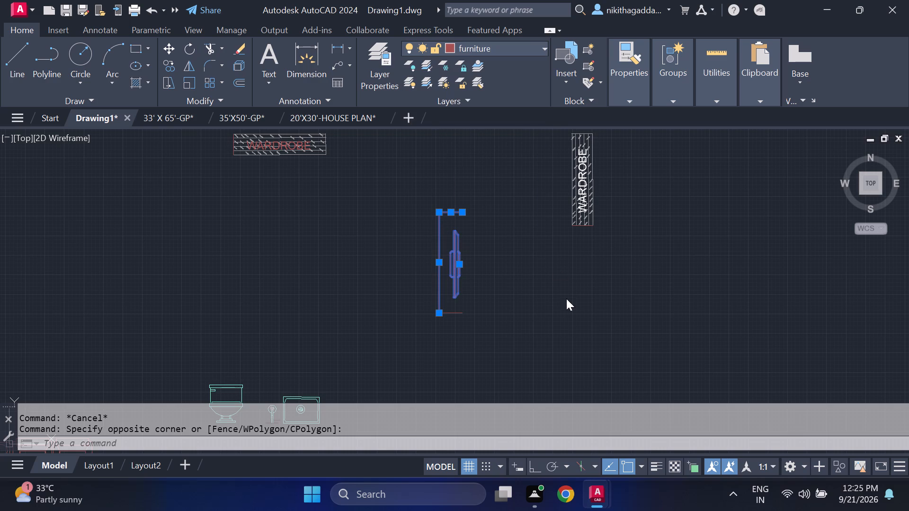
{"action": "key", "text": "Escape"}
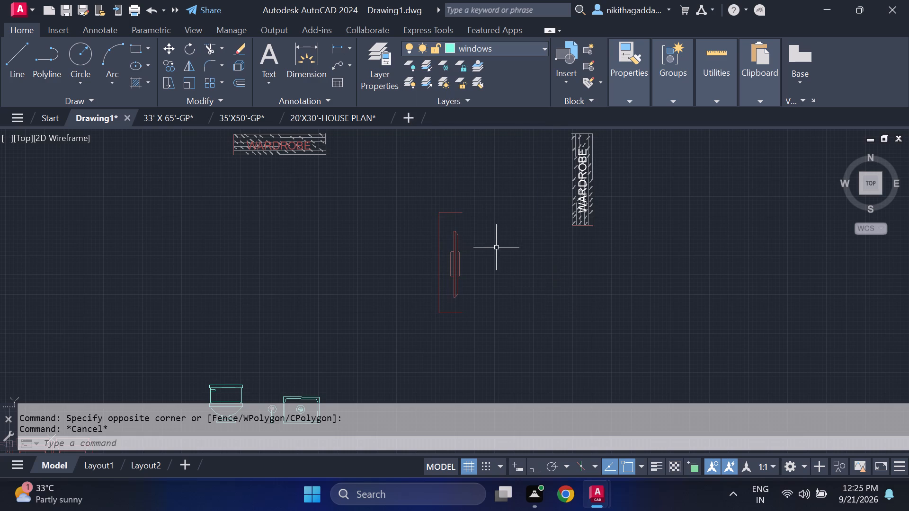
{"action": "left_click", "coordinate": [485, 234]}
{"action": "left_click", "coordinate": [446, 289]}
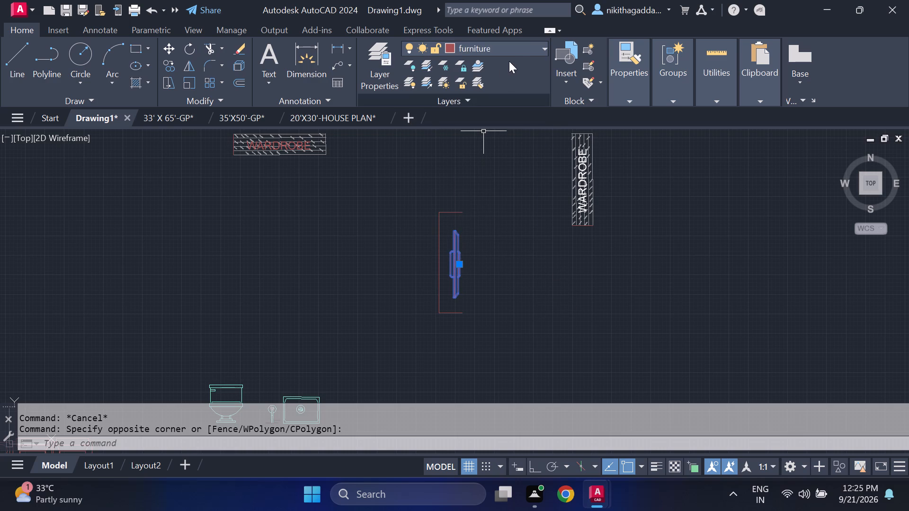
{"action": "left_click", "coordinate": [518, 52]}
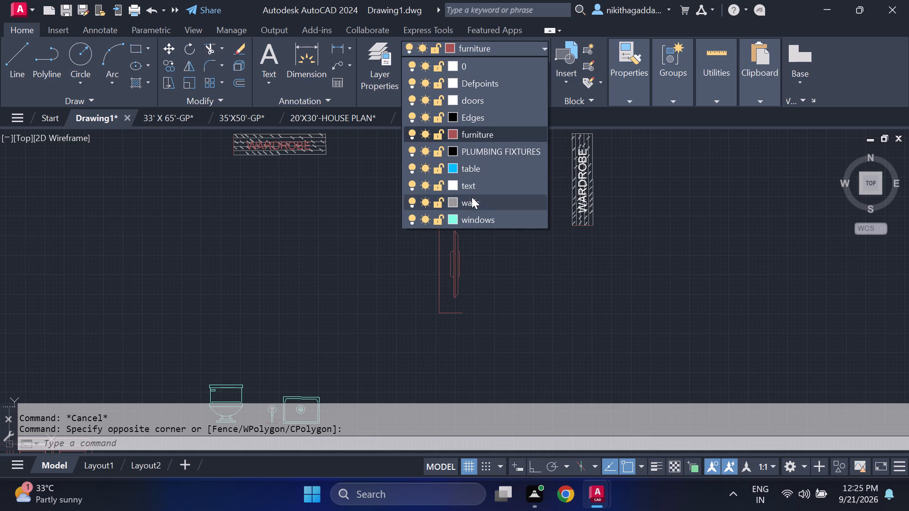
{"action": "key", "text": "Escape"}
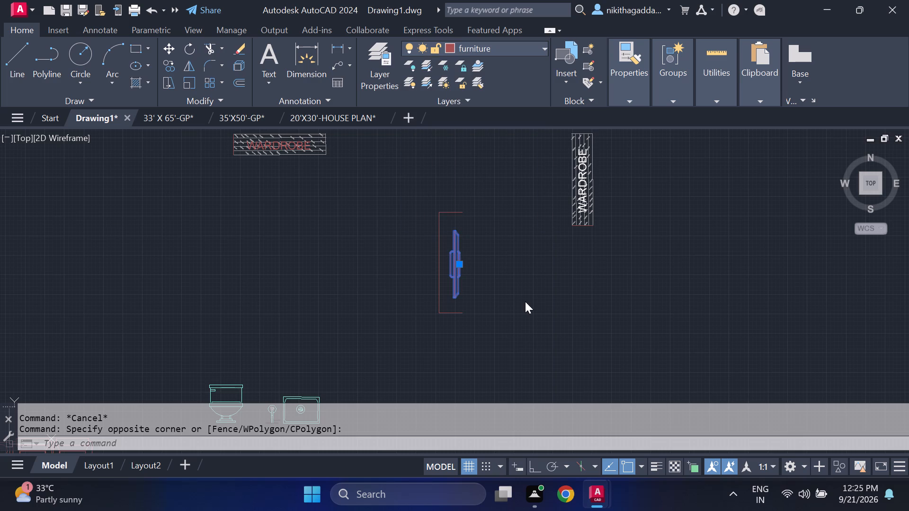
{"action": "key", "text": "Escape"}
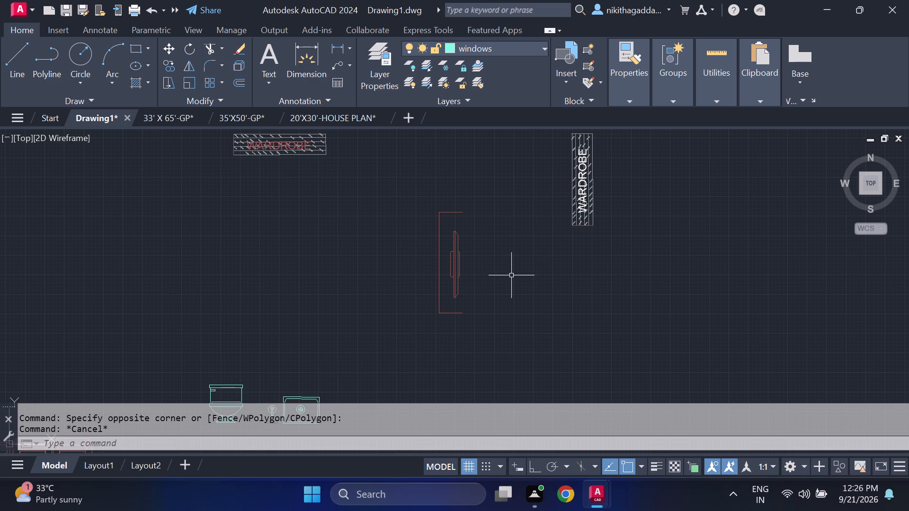
Copy the TV unit between the two wardrobes to two free spots east of the original.
{"action": "left_click", "coordinate": [501, 195]}
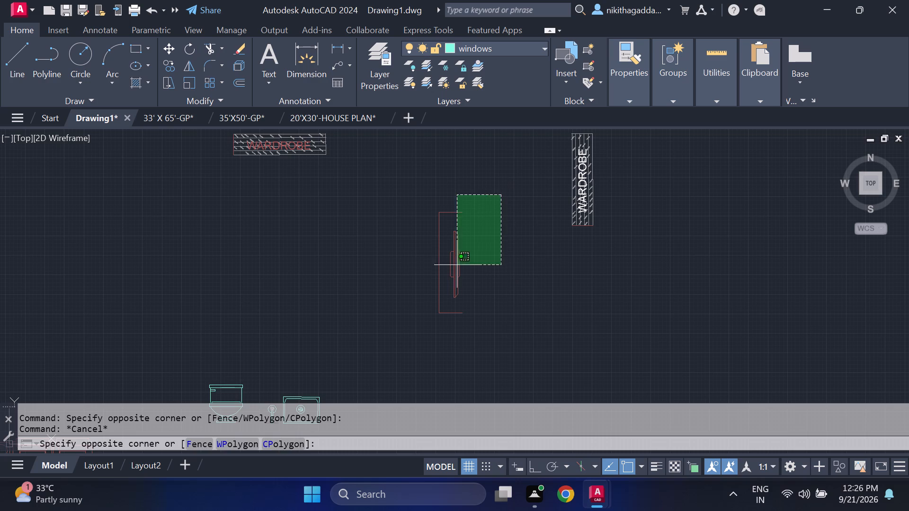
{"action": "left_click", "coordinate": [392, 330]}
{"action": "type", "text": "co"}
{"action": "key", "text": "Return"}
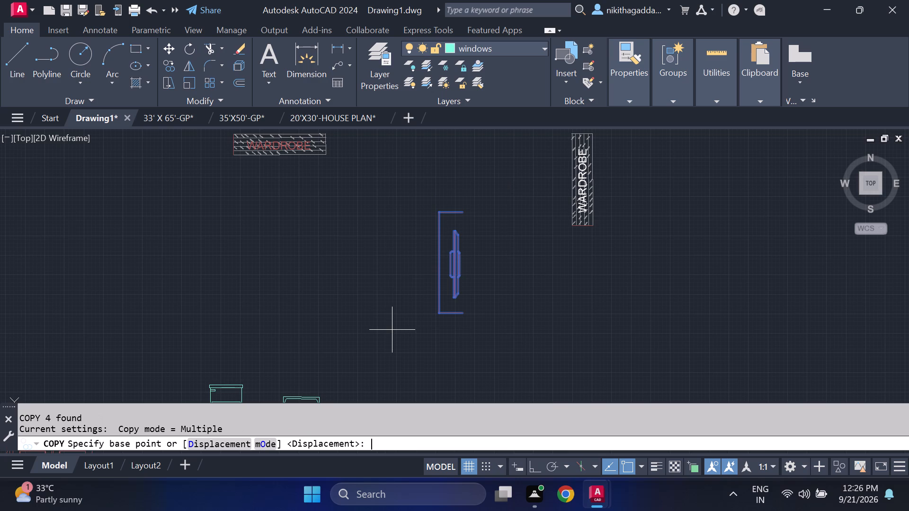
{"action": "left_click", "coordinate": [463, 309]}
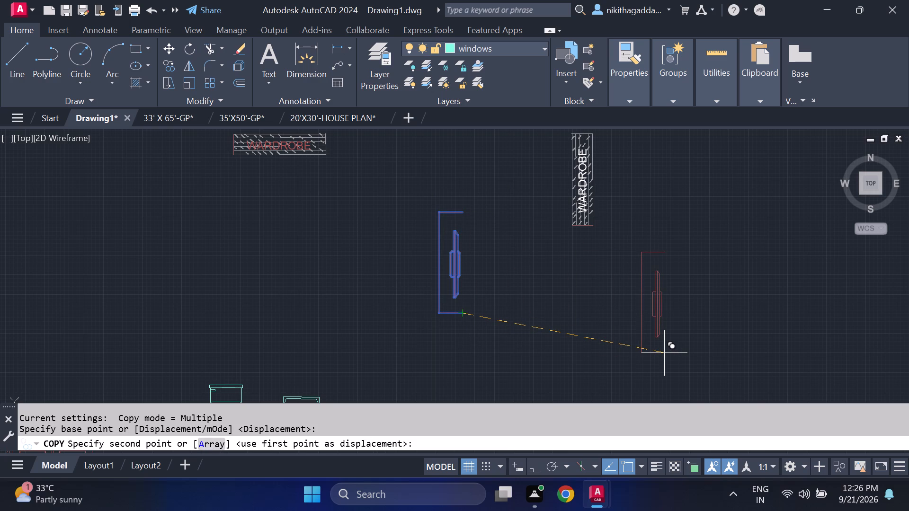
{"action": "left_click", "coordinate": [664, 353]}
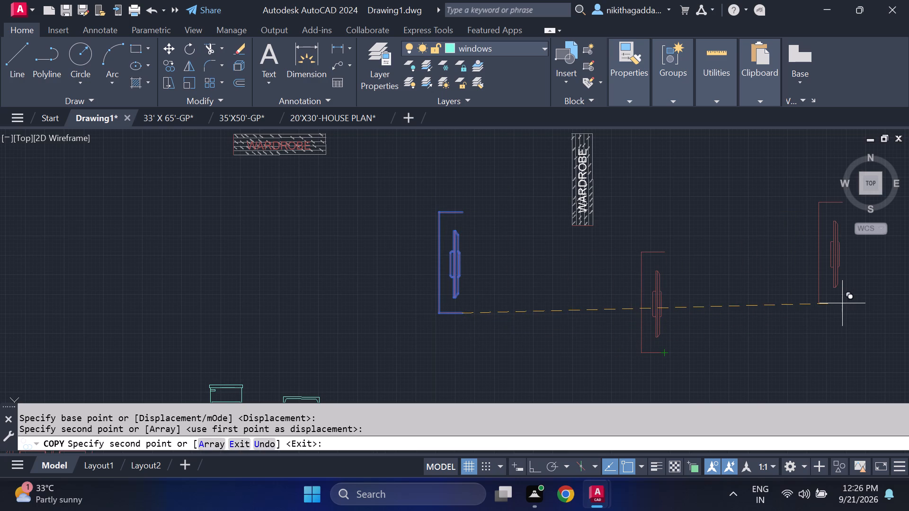
{"action": "left_click", "coordinate": [842, 303]}
{"action": "key", "text": "Escape"}
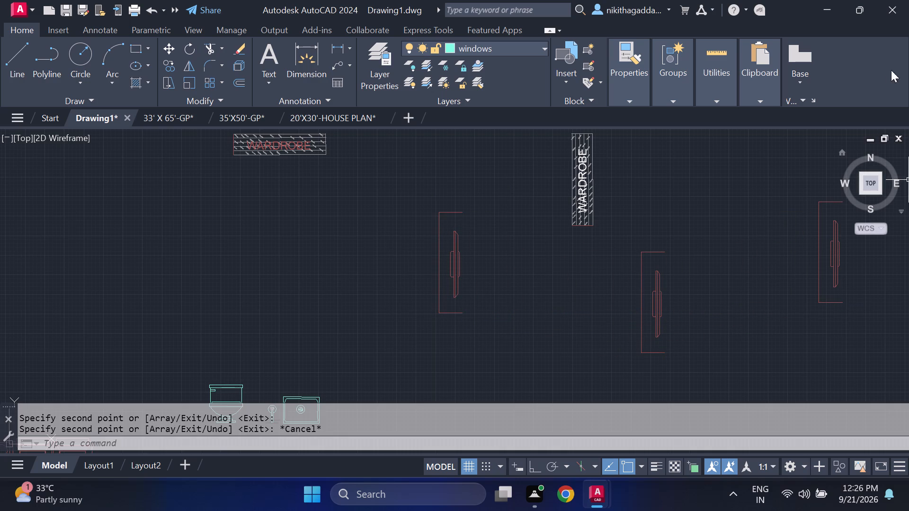
Move the original TV unit into the dining room, against the east wall opposite the horizontal dining table.
{"action": "left_click", "coordinate": [489, 185]}
{"action": "left_click", "coordinate": [380, 336]}
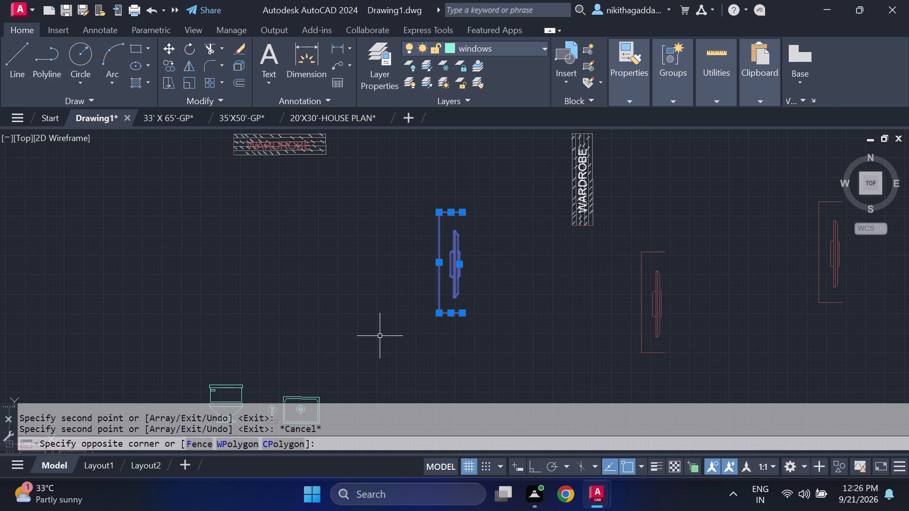
{"action": "key", "text": "m"}
{"action": "key", "text": "Return"}
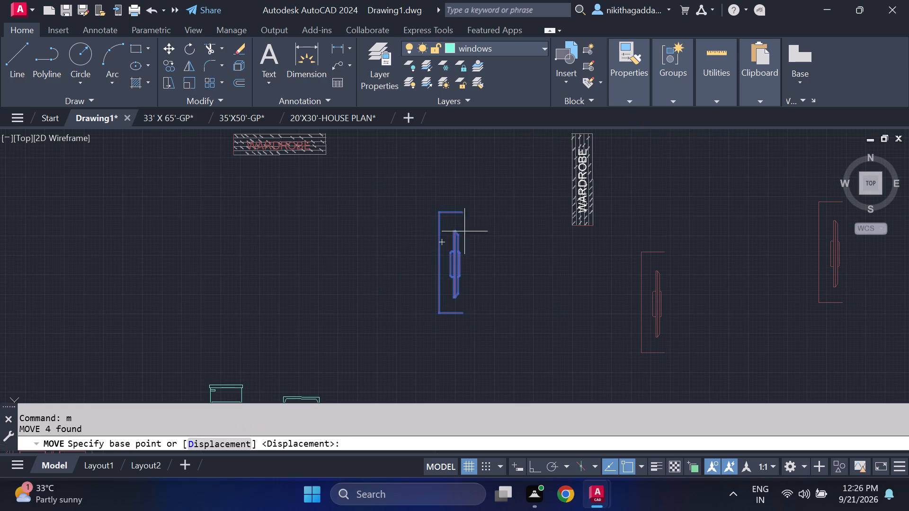
{"action": "left_click_drag", "start_coordinate": [471, 207], "coordinate": [463, 213]}
{"action": "scroll", "coordinate": [592, 293], "scroll_direction": "down", "scroll_amount": 3}
{"action": "middle_click_drag", "start_coordinate": [597, 302], "coordinate": [496, 228]}
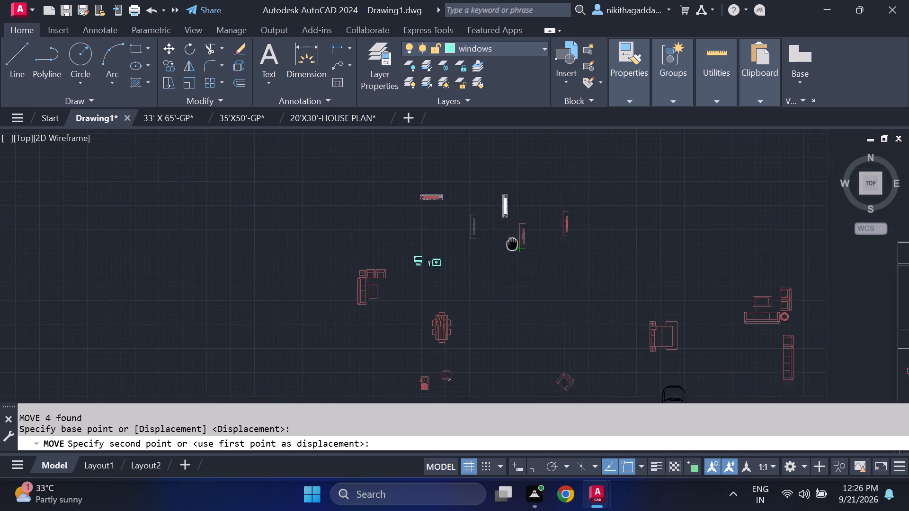
{"action": "middle_click_drag", "start_coordinate": [496, 228], "coordinate": [444, 169]}
{"action": "scroll", "coordinate": [568, 234], "scroll_direction": "down", "scroll_amount": 3}
{"action": "middle_click_drag", "start_coordinate": [622, 293], "coordinate": [460, 249]}
{"action": "scroll", "coordinate": [486, 215], "scroll_direction": "up", "scroll_amount": 3}
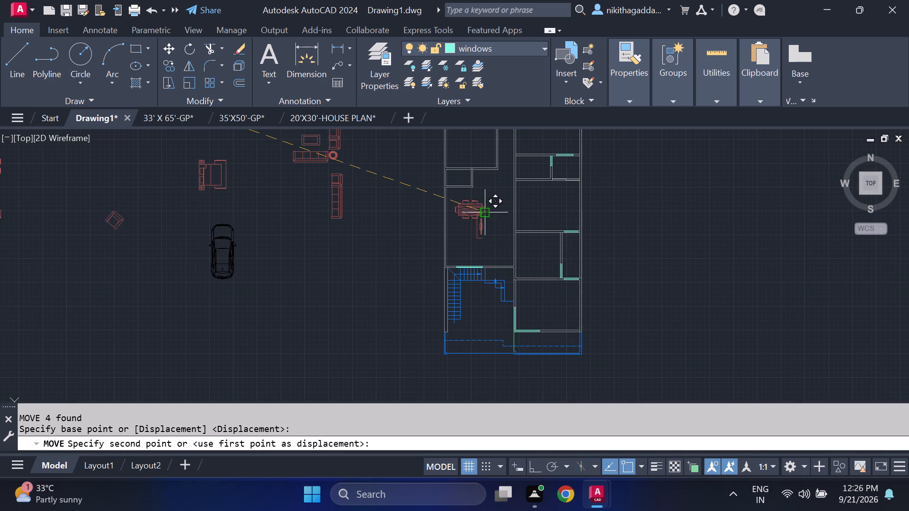
{"action": "middle_click_drag", "start_coordinate": [513, 214], "coordinate": [484, 251]}
{"action": "scroll", "coordinate": [503, 229], "scroll_direction": "up", "scroll_amount": 2}
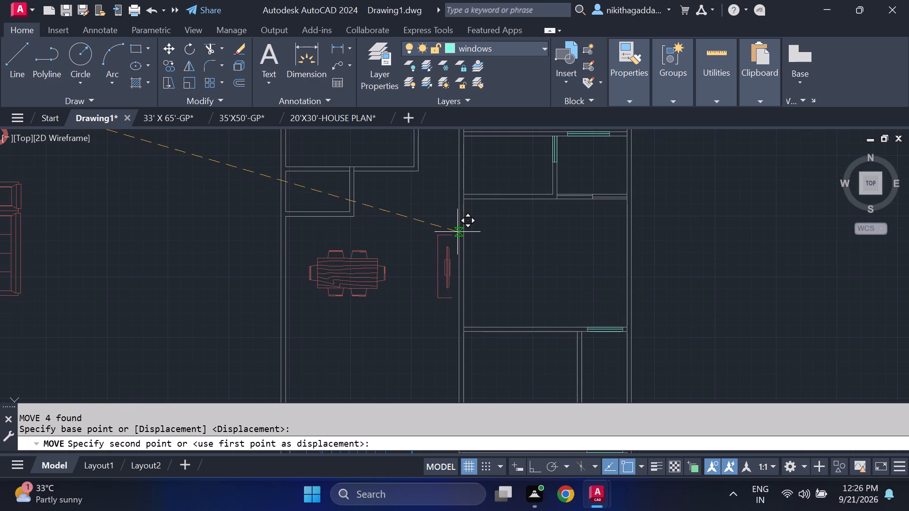
{"action": "scroll", "coordinate": [459, 230], "scroll_direction": "up", "scroll_amount": 2}
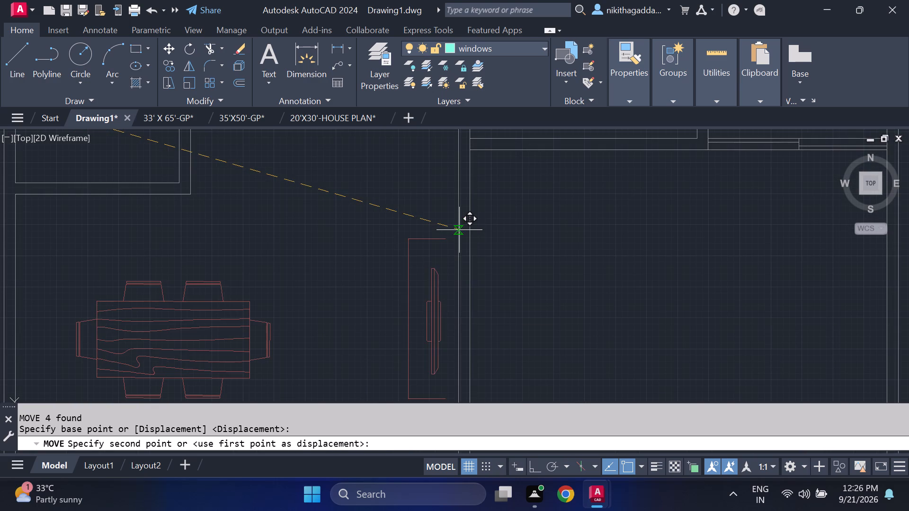
{"action": "left_click", "coordinate": [473, 231]}
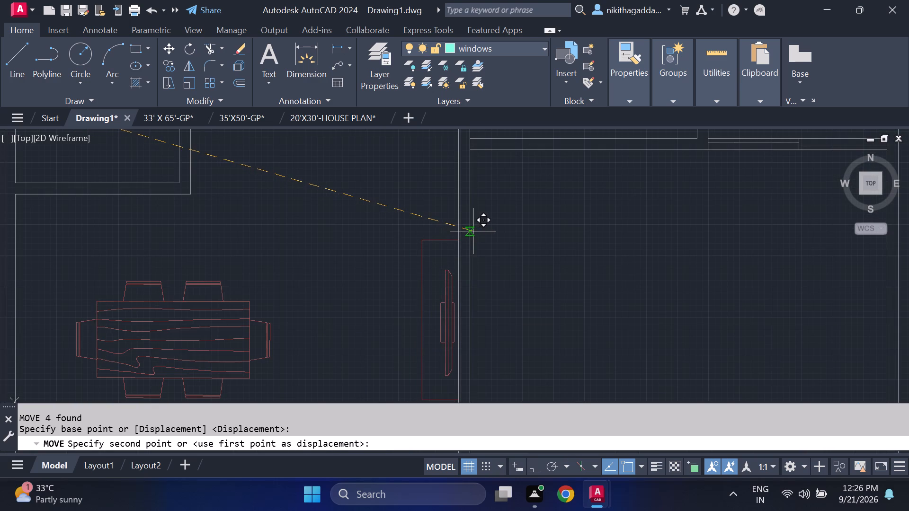
Move the top and long side lines of the dining-room TV unit east so the top line meets the wall.
{"action": "scroll", "coordinate": [426, 244], "scroll_direction": "up", "scroll_amount": 1}
{"action": "left_click", "coordinate": [452, 221]}
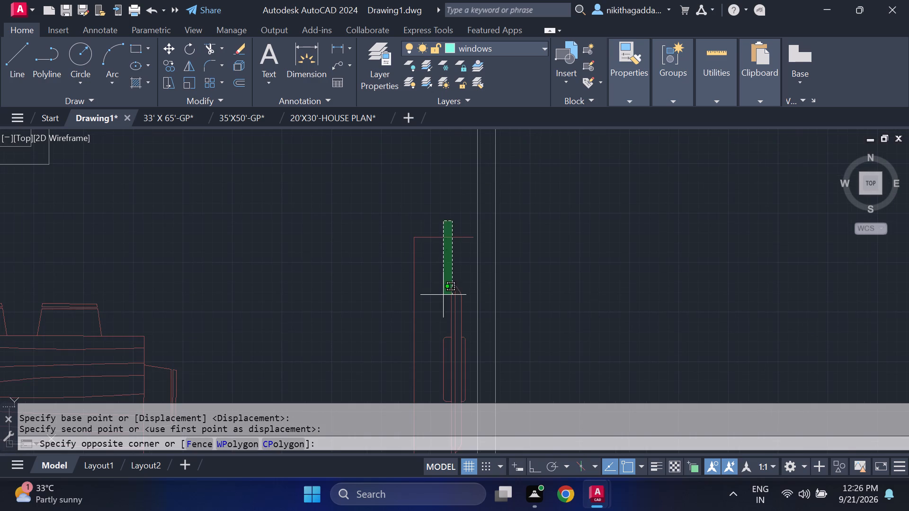
{"action": "left_click", "coordinate": [396, 261]}
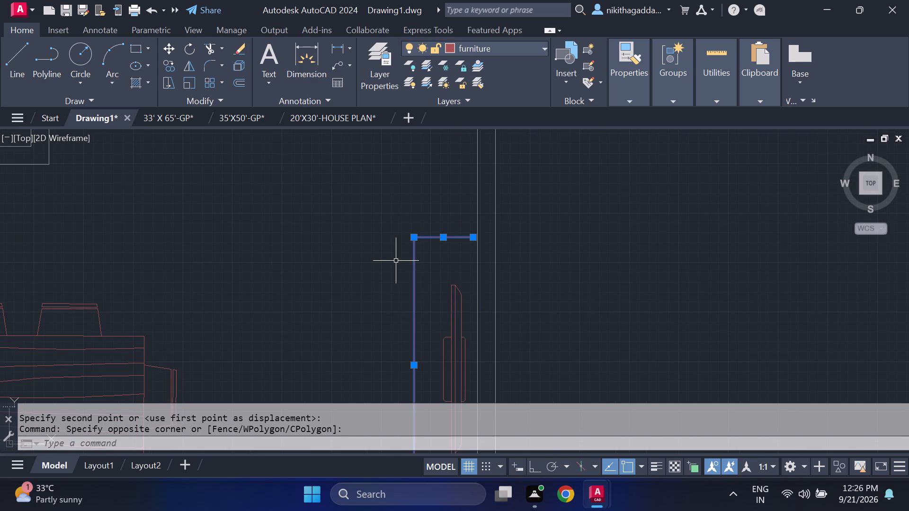
{"action": "key", "text": "comma"}
{"action": "key", "text": "BackSpace"}
{"action": "key", "text": "m"}
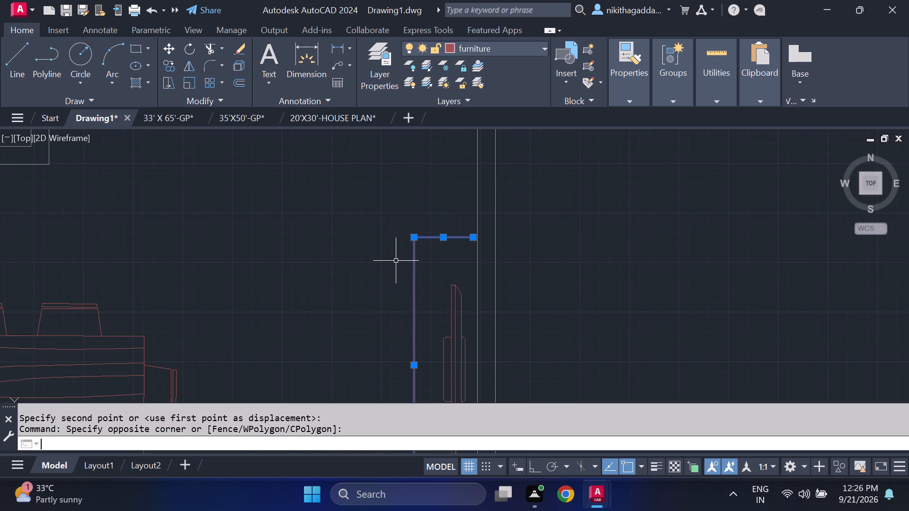
{"action": "key", "text": "Return"}
{"action": "scroll", "coordinate": [452, 271], "scroll_direction": "up", "scroll_amount": 1}
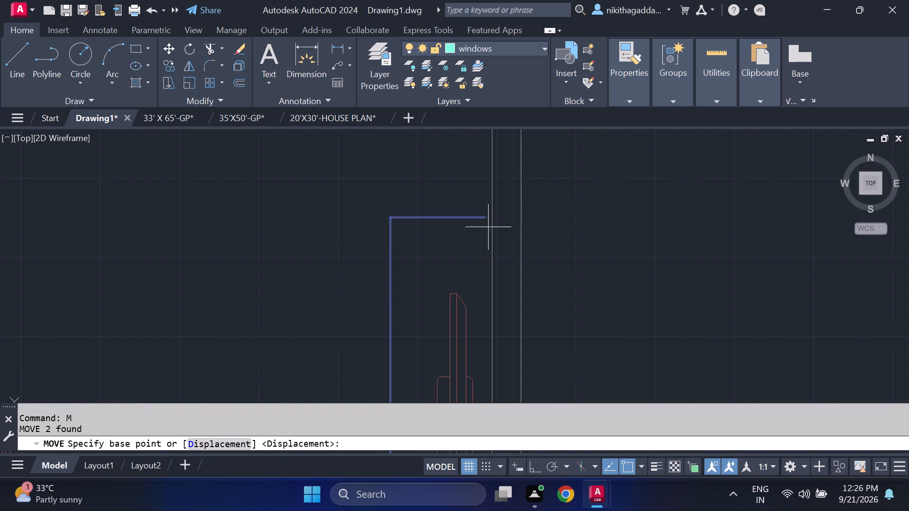
{"action": "left_click", "coordinate": [489, 218]}
{"action": "left_click", "coordinate": [489, 218]}
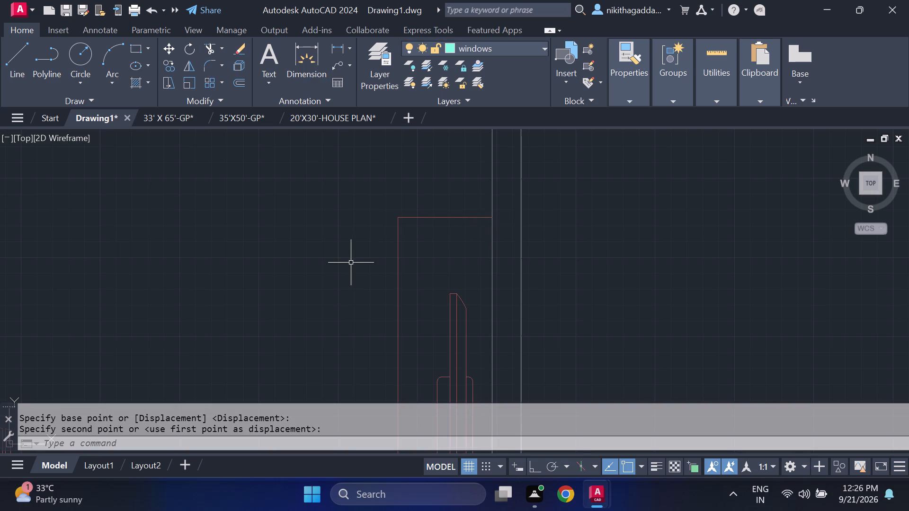
Move the bottom line of the dining-room TV unit east so its west end meets the long side line.
{"action": "scroll", "coordinate": [352, 264], "scroll_direction": "down", "scroll_amount": 4}
{"action": "scroll", "coordinate": [355, 324], "scroll_direction": "up", "scroll_amount": 3}
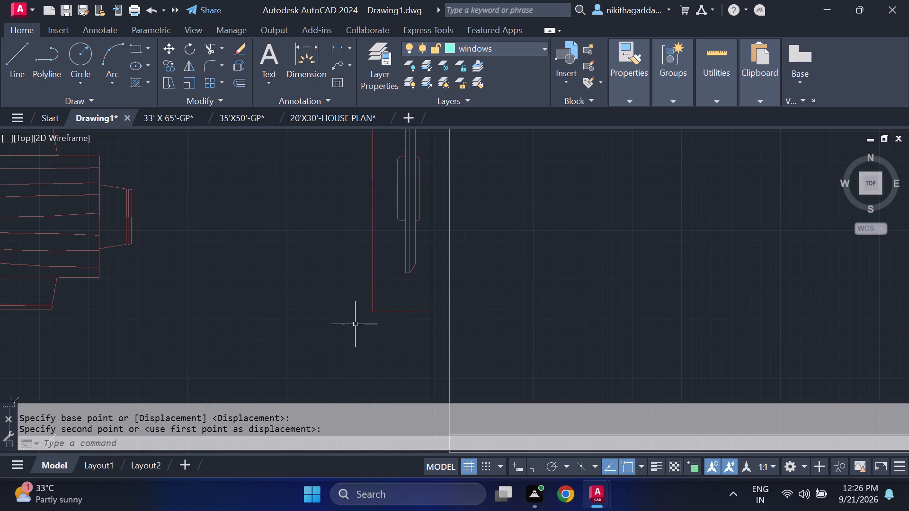
{"action": "left_click", "coordinate": [409, 307]}
{"action": "left_click", "coordinate": [382, 327]}
{"action": "key", "text": "m"}
{"action": "key", "text": "Return"}
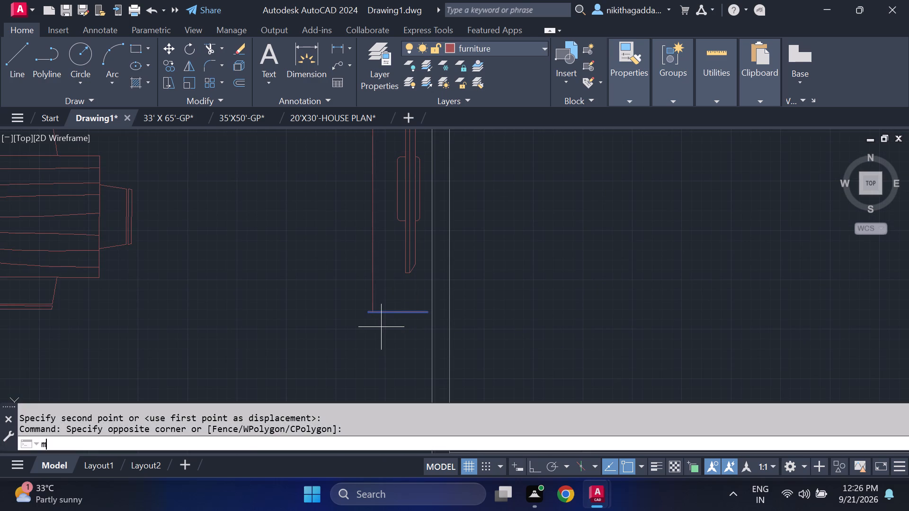
{"action": "scroll", "coordinate": [388, 327], "scroll_direction": "up", "scroll_amount": 3}
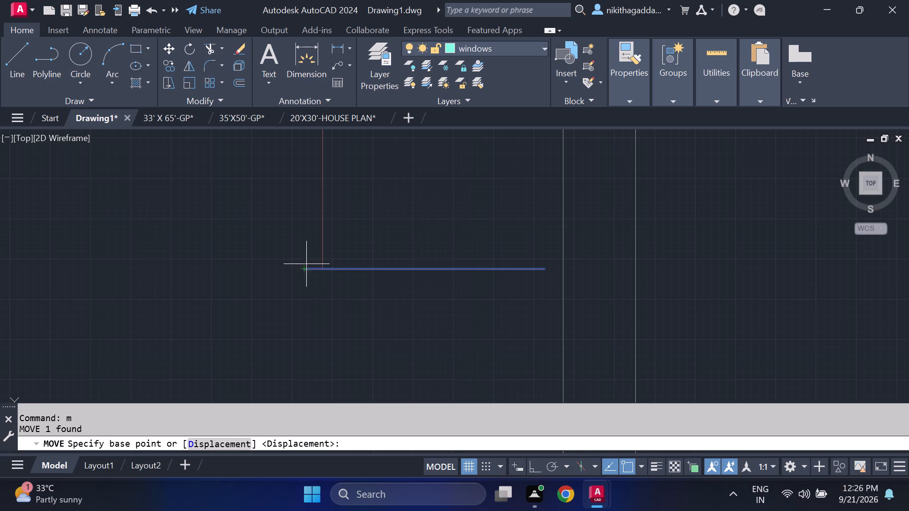
{"action": "left_click", "coordinate": [306, 263]}
{"action": "left_click", "coordinate": [325, 267]}
Rotate the nearer TV unit copy, southeast of the vertical wardrobe, 180 degrees about the midpoint of its long side.
{"action": "scroll", "coordinate": [299, 296], "scroll_direction": "down", "scroll_amount": 5}
{"action": "scroll", "coordinate": [418, 293], "scroll_direction": "down", "scroll_amount": 2}
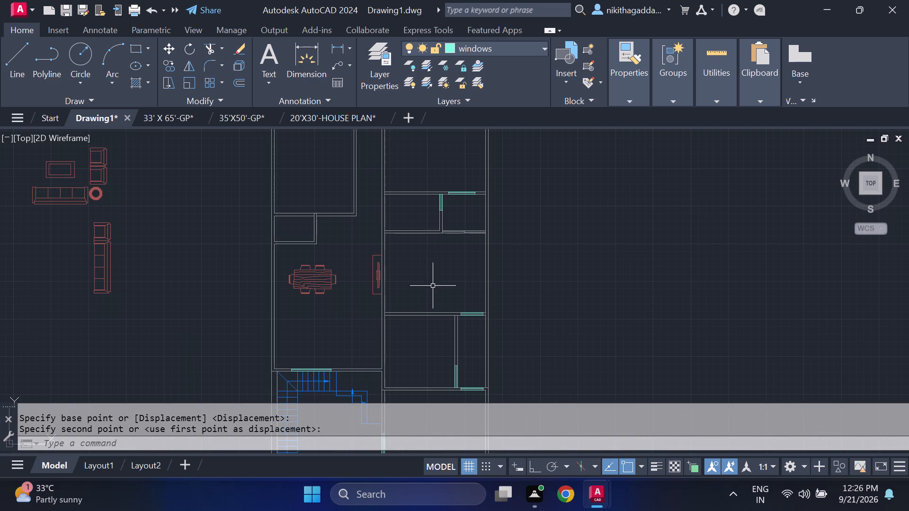
{"action": "middle_click_drag", "start_coordinate": [436, 289], "coordinate": [485, 357]}
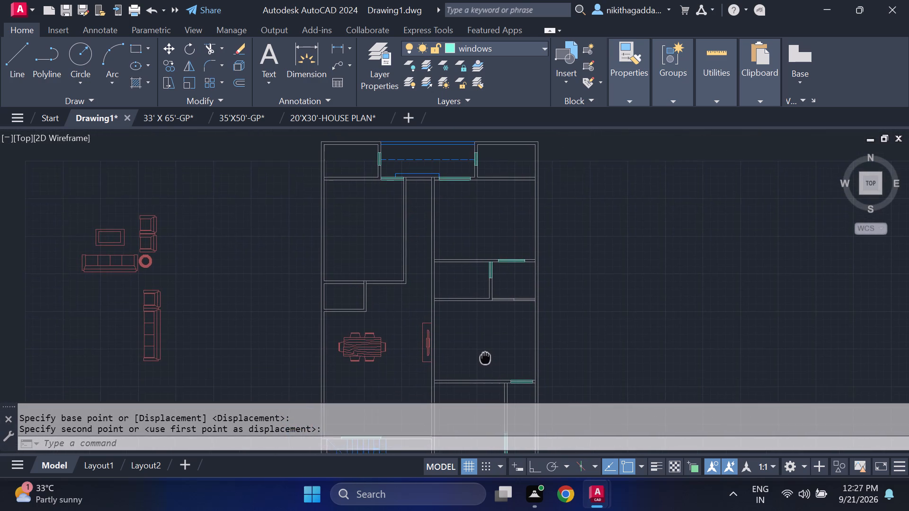
{"action": "middle_click_drag", "start_coordinate": [485, 357], "coordinate": [566, 374]}
{"action": "middle_click_drag", "start_coordinate": [193, 281], "coordinate": [370, 232]}
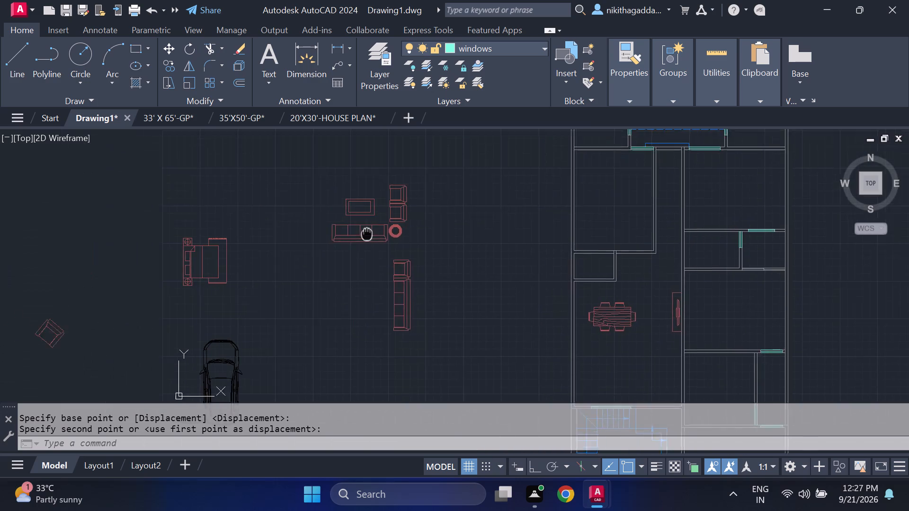
{"action": "middle_click_drag", "start_coordinate": [370, 232], "coordinate": [389, 200]}
{"action": "scroll", "coordinate": [258, 241], "scroll_direction": "down", "scroll_amount": 3}
{"action": "scroll", "coordinate": [191, 212], "scroll_direction": "up", "scroll_amount": 2}
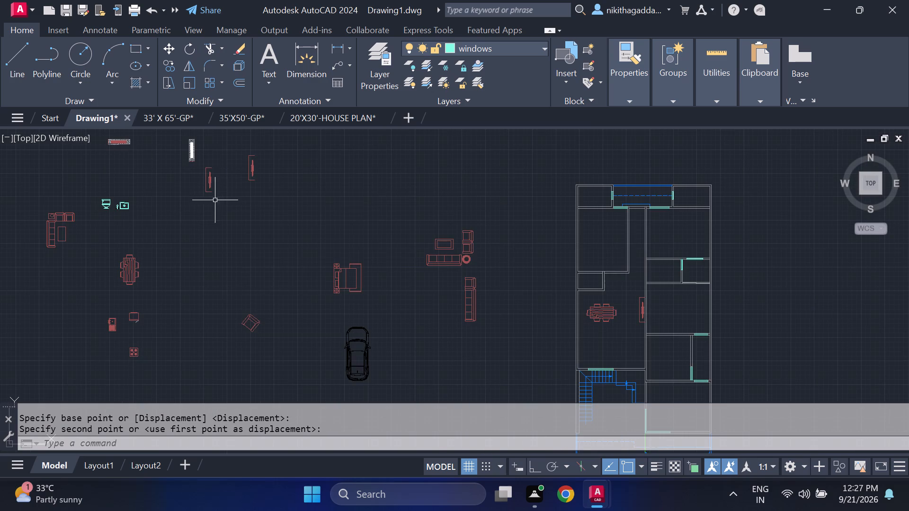
{"action": "scroll", "coordinate": [211, 153], "scroll_direction": "up", "scroll_amount": 4}
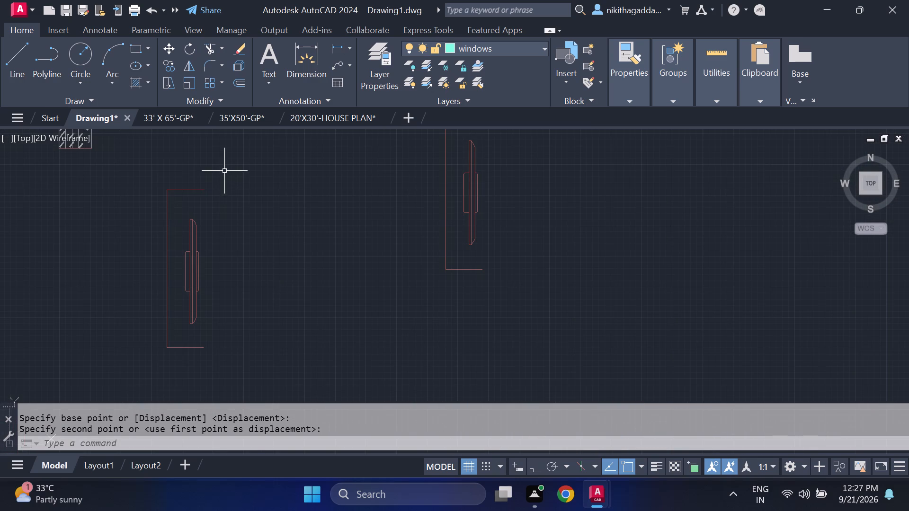
{"action": "left_click", "coordinate": [224, 169]}
{"action": "left_click", "coordinate": [119, 362]}
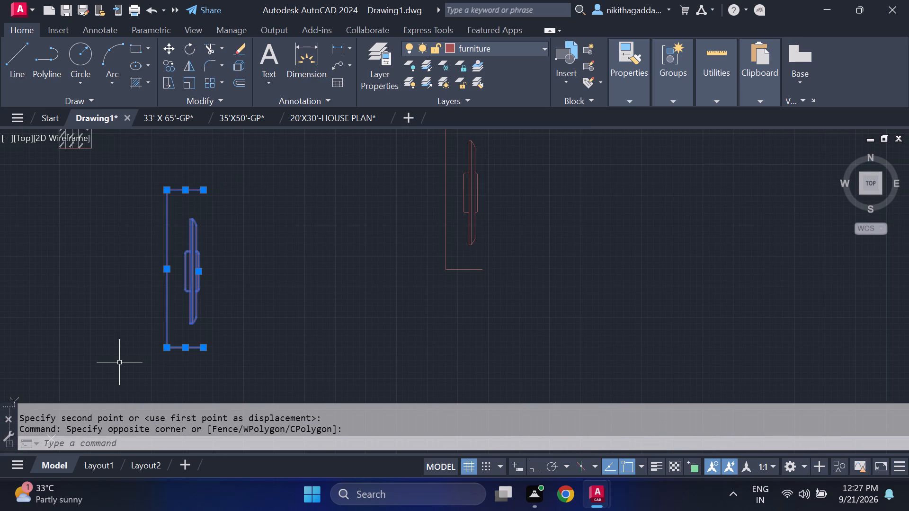
{"action": "type", "text": "ro"}
{"action": "key", "text": "Return"}
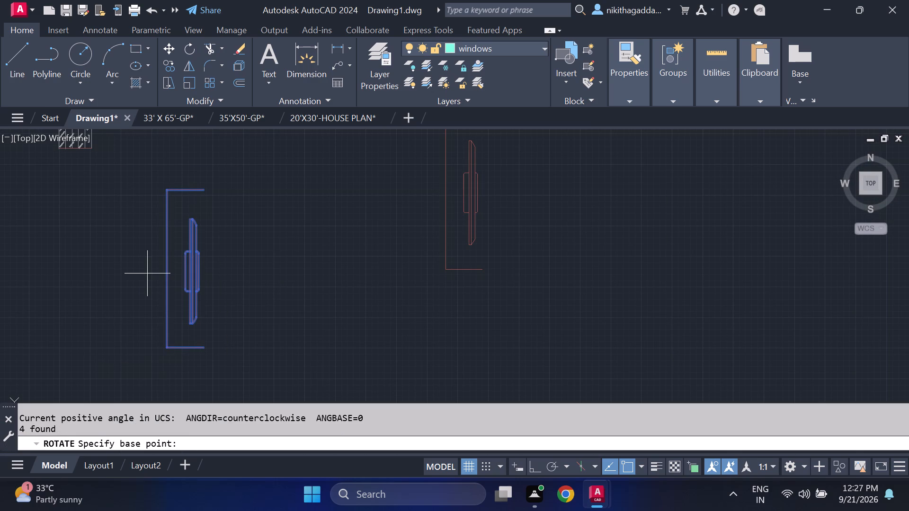
{"action": "left_click", "coordinate": [167, 266]}
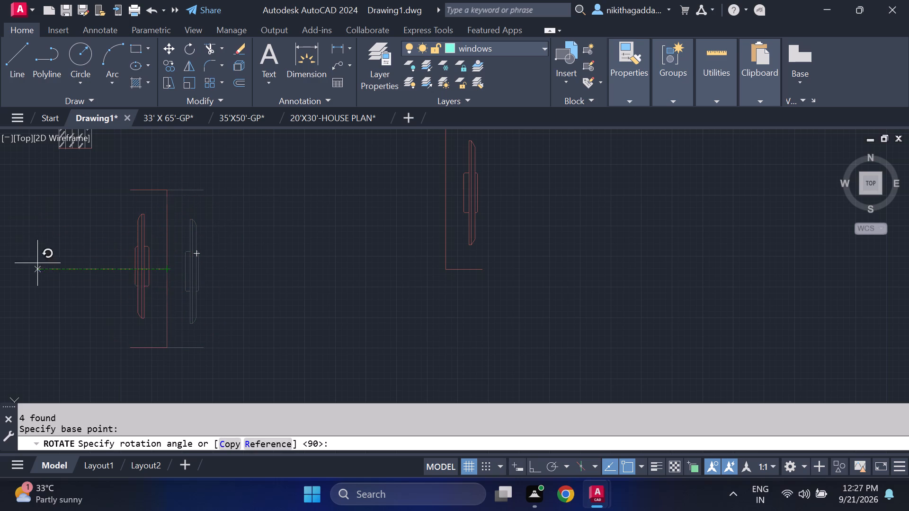
{"action": "left_click", "coordinate": [32, 272]}
Move the rotated TV unit into the floor plan's northwest room, against its west wall.
{"action": "left_click", "coordinate": [212, 163]}
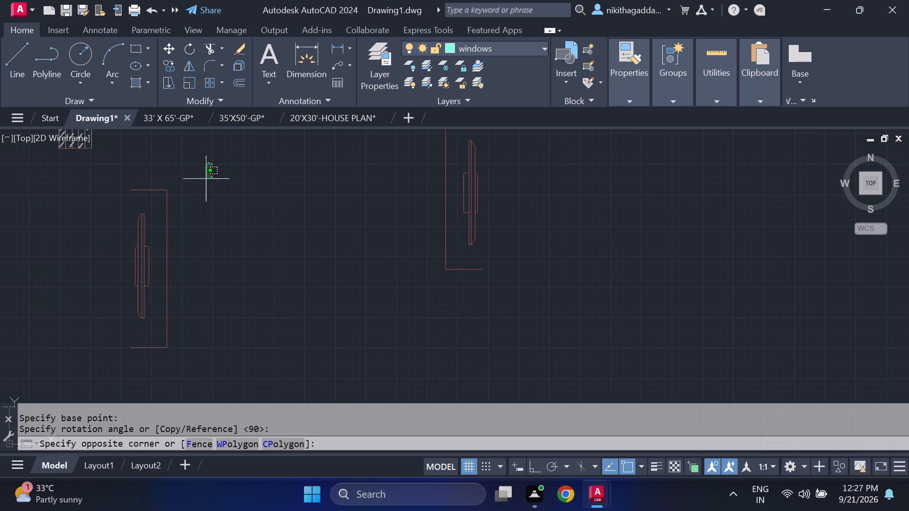
{"action": "left_click", "coordinate": [90, 367]}
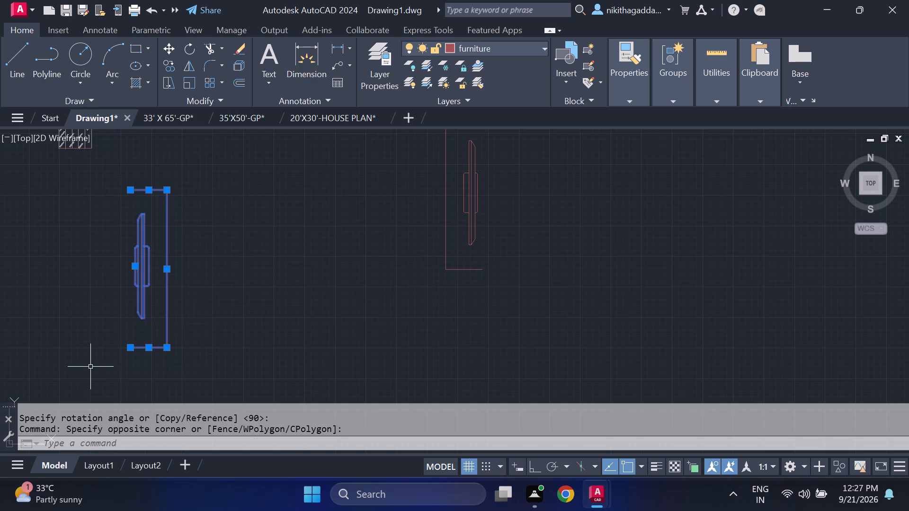
{"action": "key", "text": "m"}
{"action": "key", "text": "Return"}
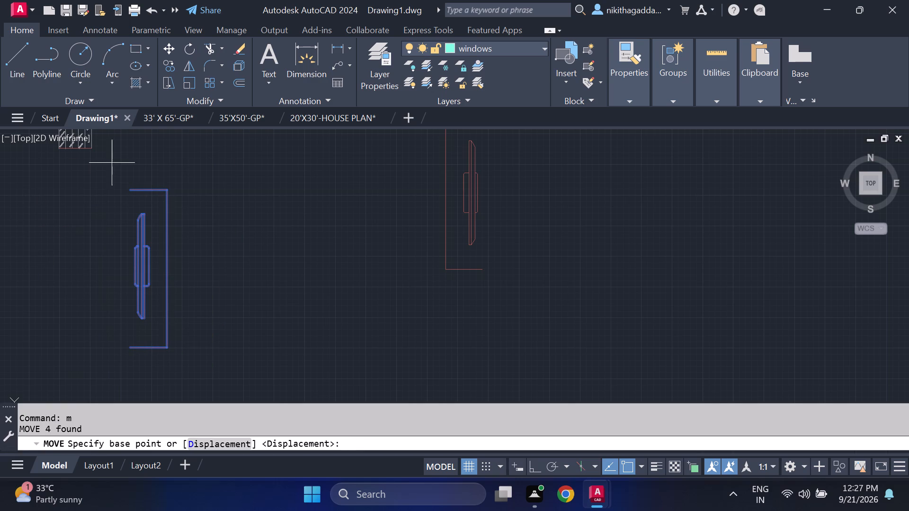
{"action": "left_click", "coordinate": [126, 191]}
{"action": "scroll", "coordinate": [180, 208], "scroll_direction": "down", "scroll_amount": 3}
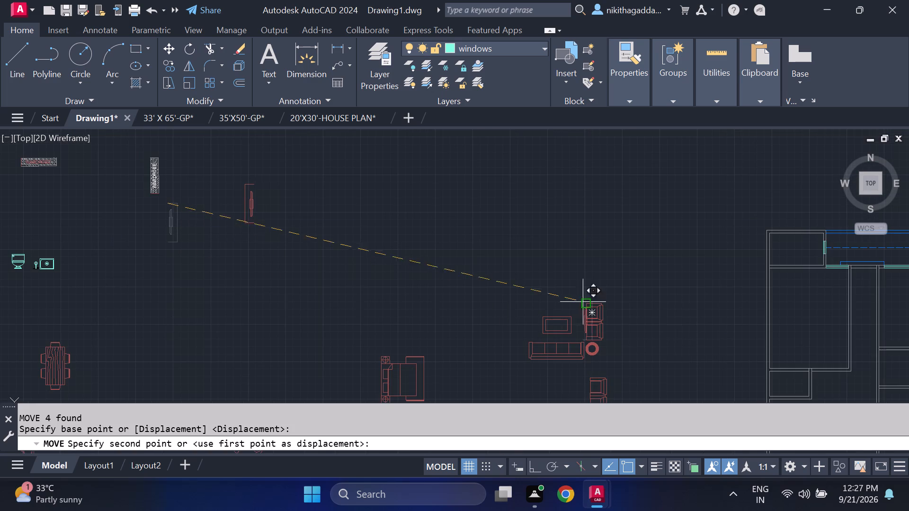
{"action": "middle_click_drag", "start_coordinate": [676, 317], "coordinate": [400, 314]}
{"action": "scroll", "coordinate": [500, 292], "scroll_direction": "up", "scroll_amount": 1}
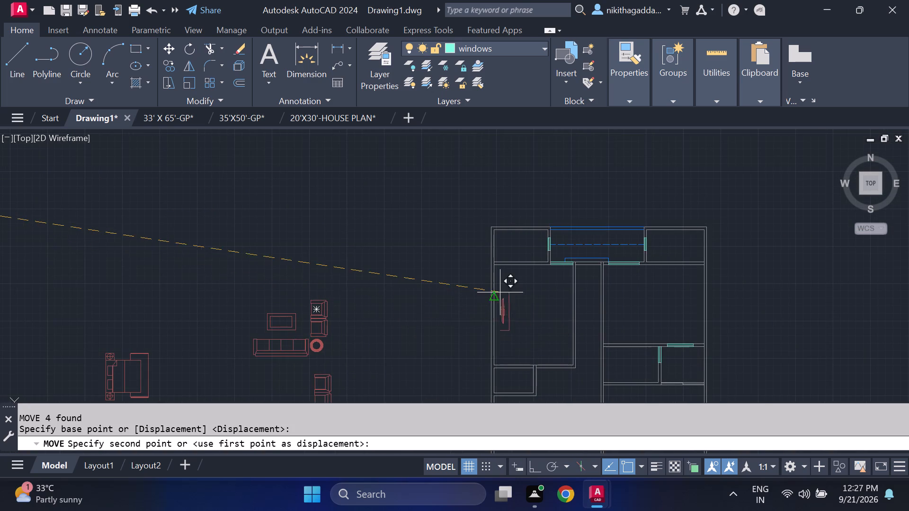
{"action": "scroll", "coordinate": [500, 292], "scroll_direction": "up", "scroll_amount": 1}
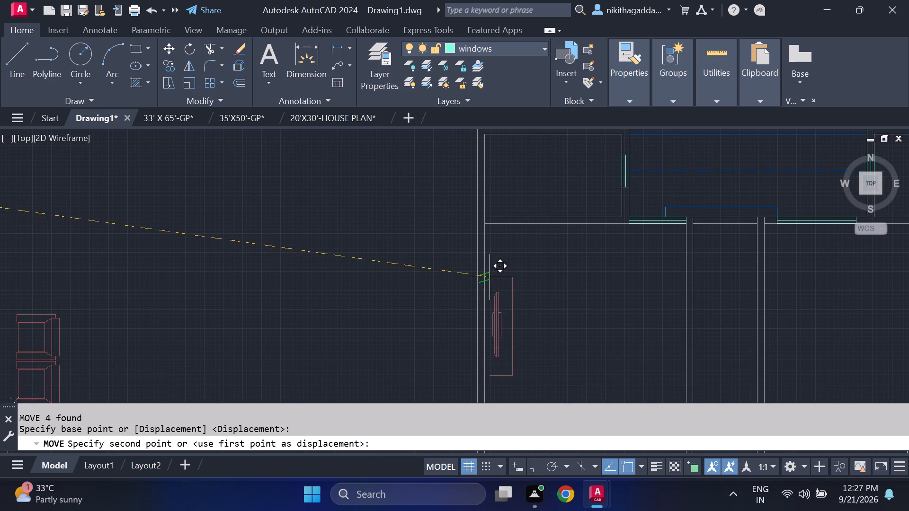
{"action": "left_click", "coordinate": [486, 277]}
{"action": "scroll", "coordinate": [180, 247], "scroll_direction": "down", "scroll_amount": 3}
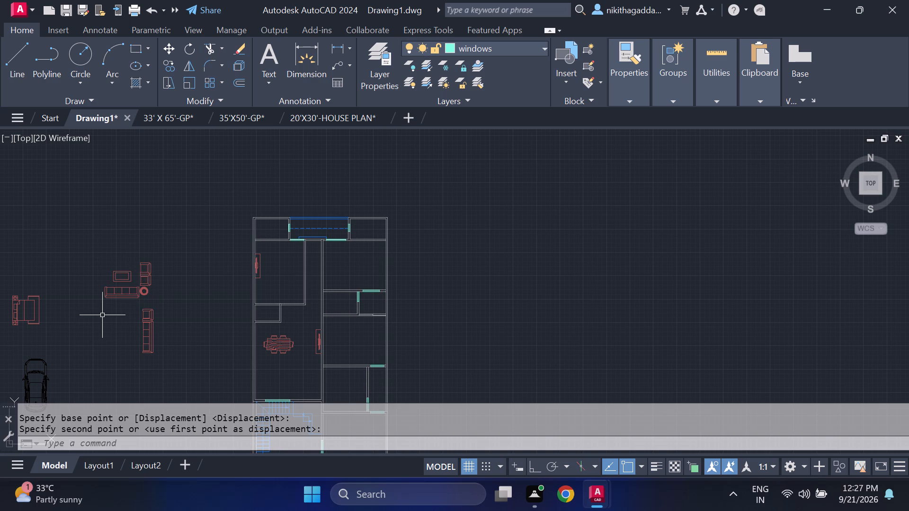
Rotate the remaining TV unit copy, southeast of the vertical wardrobe, 90 degrees counterclockwise about the midpoint of its long side.
{"action": "middle_click_drag", "start_coordinate": [135, 294], "coordinate": [396, 267]}
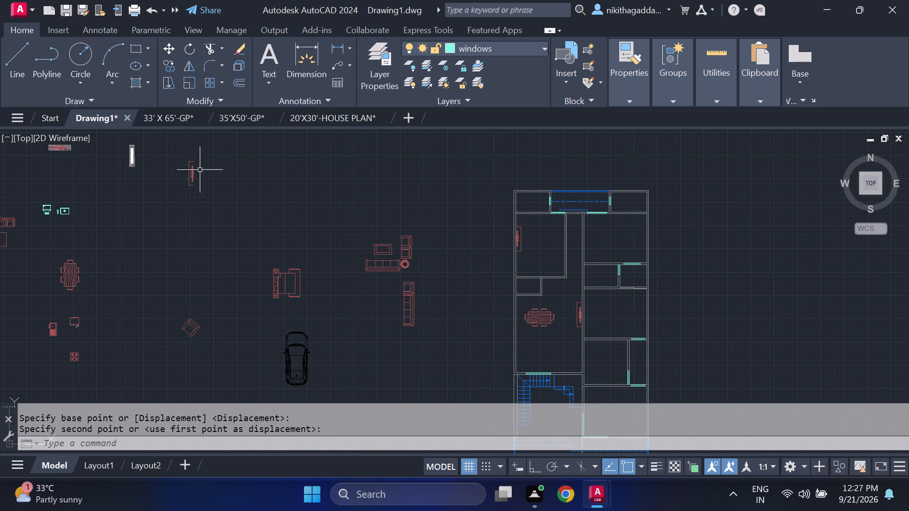
{"action": "middle_click_drag", "start_coordinate": [207, 195], "coordinate": [211, 210]}
{"action": "scroll", "coordinate": [207, 207], "scroll_direction": "up", "scroll_amount": 1}
{"action": "left_click", "coordinate": [227, 147]}
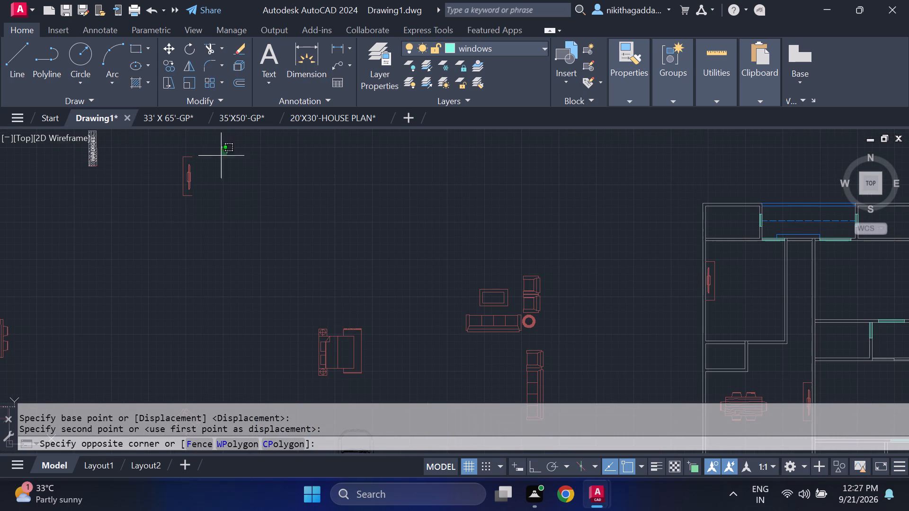
{"action": "left_click", "coordinate": [126, 229]}
{"action": "key", "text": "m"}
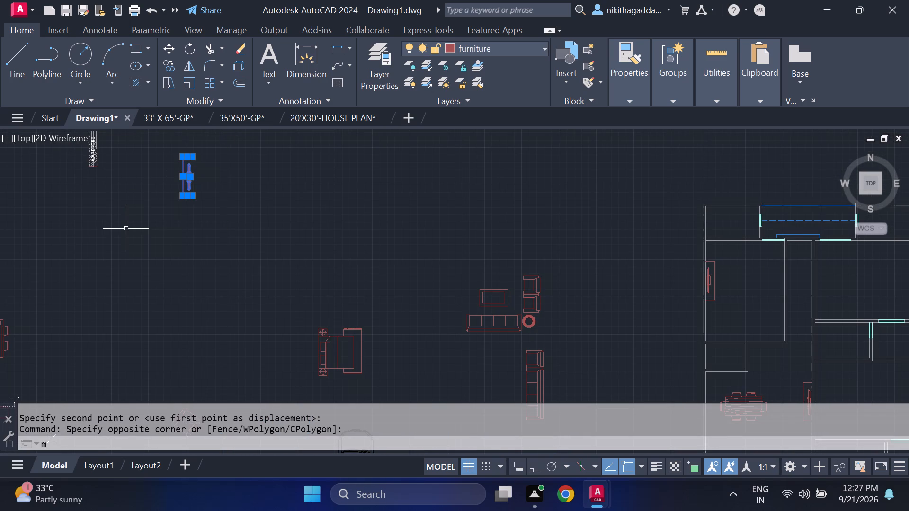
{"action": "key", "text": "BackSpace"}
{"action": "type", "text": "ro"}
{"action": "key", "text": "Return"}
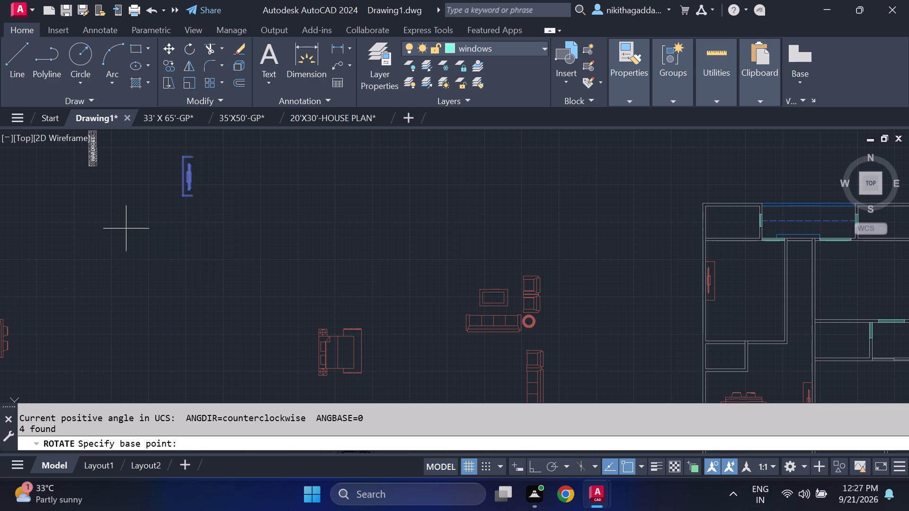
{"action": "middle_click_drag", "start_coordinate": [141, 189], "coordinate": [148, 223]}
{"action": "scroll", "coordinate": [241, 214], "scroll_direction": "up", "scroll_amount": 2}
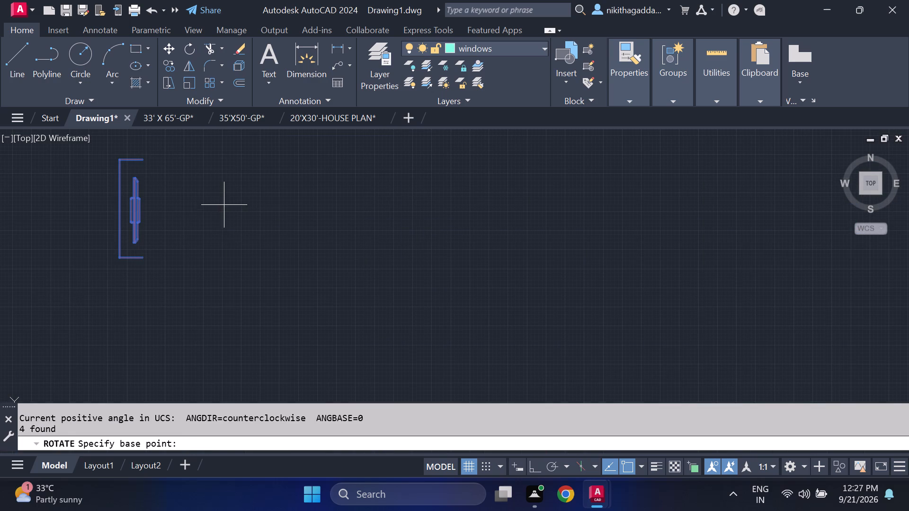
{"action": "left_click", "coordinate": [119, 210]}
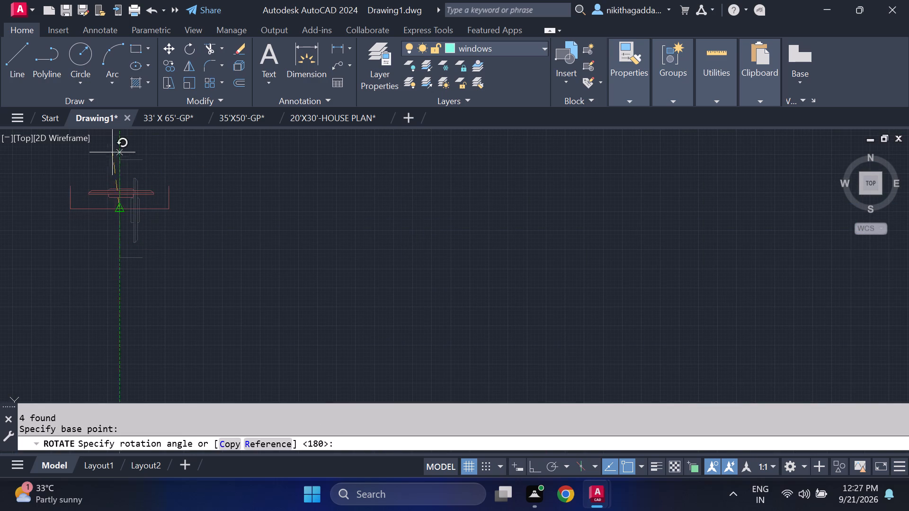
{"action": "left_click", "coordinate": [117, 146]}
Move the rotated TV unit by its northeast end into the floor plan's northeast room, against the room's north wall.
{"action": "left_click_drag", "start_coordinate": [220, 166], "coordinate": [212, 168]}
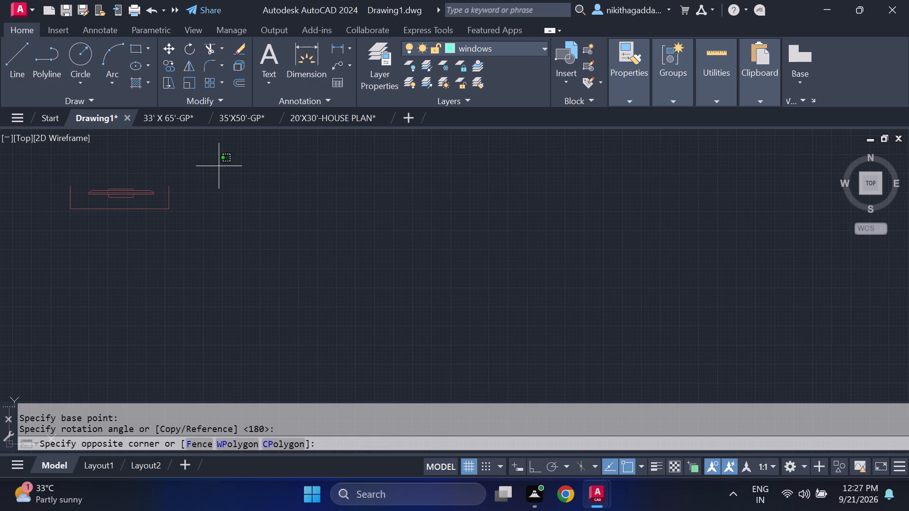
{"action": "left_click_drag", "start_coordinate": [212, 168], "coordinate": [192, 173]}
{"action": "left_click", "coordinate": [1, 236]}
{"action": "key", "text": "m"}
{"action": "key", "text": "Return"}
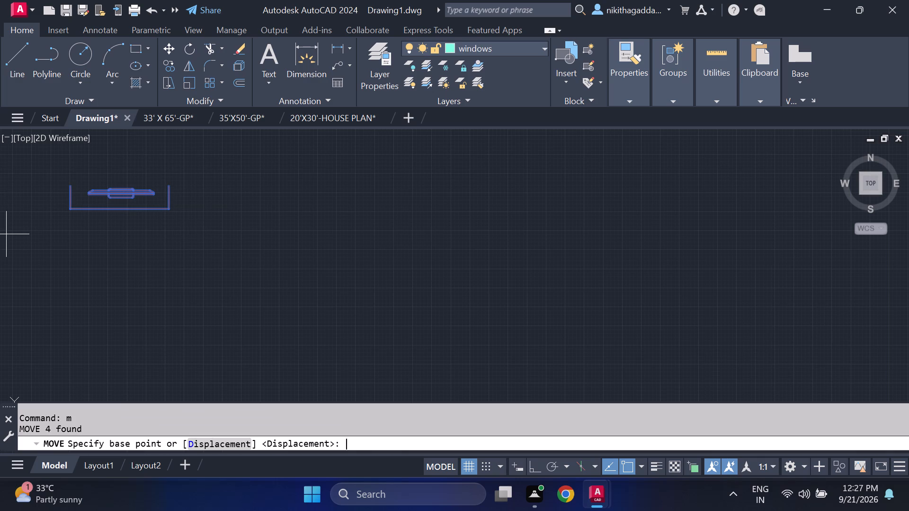
{"action": "left_click_drag", "start_coordinate": [165, 185], "coordinate": [174, 185]}
{"action": "scroll", "coordinate": [590, 218], "scroll_direction": "down", "scroll_amount": 3}
{"action": "middle_click_drag", "start_coordinate": [586, 219], "coordinate": [0, 113]}
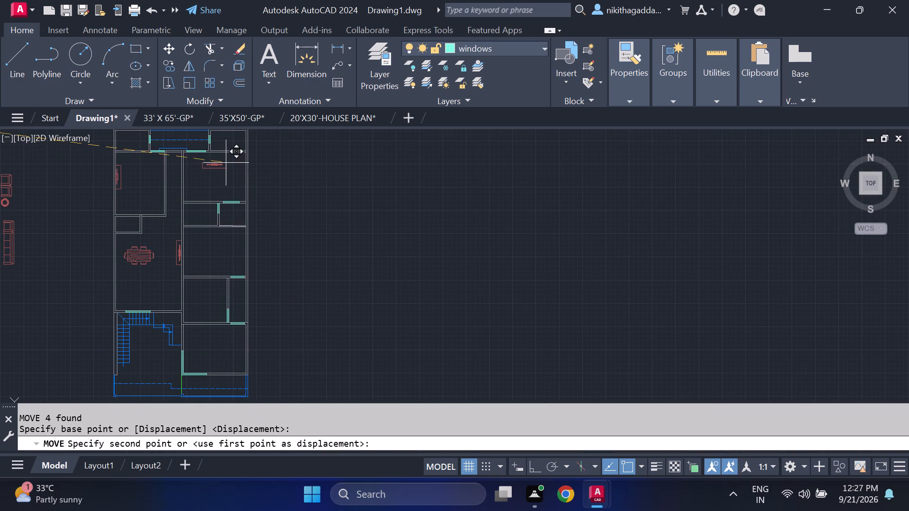
{"action": "scroll", "coordinate": [226, 163], "scroll_direction": "up", "scroll_amount": 2}
{"action": "middle_click_drag", "start_coordinate": [228, 154], "coordinate": [239, 187]}
{"action": "scroll", "coordinate": [251, 181], "scroll_direction": "up", "scroll_amount": 1}
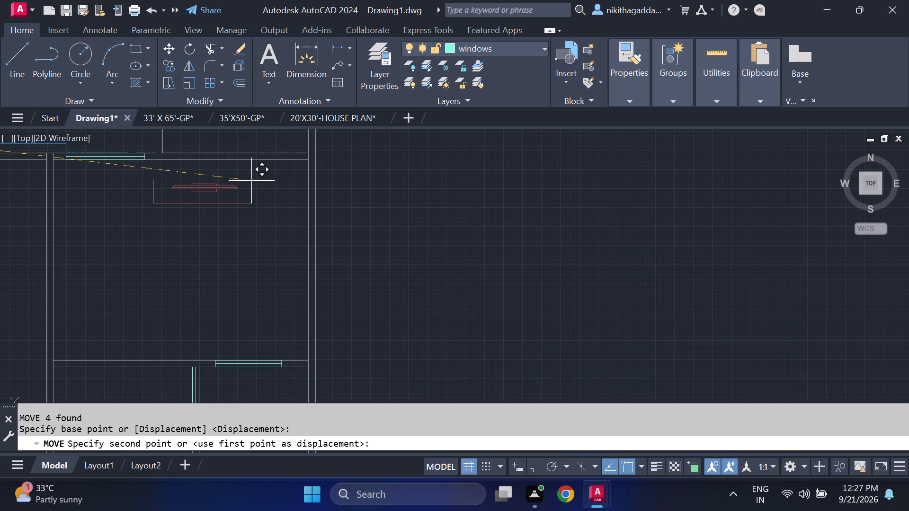
{"action": "middle_click_drag", "start_coordinate": [251, 181], "coordinate": [258, 197]}
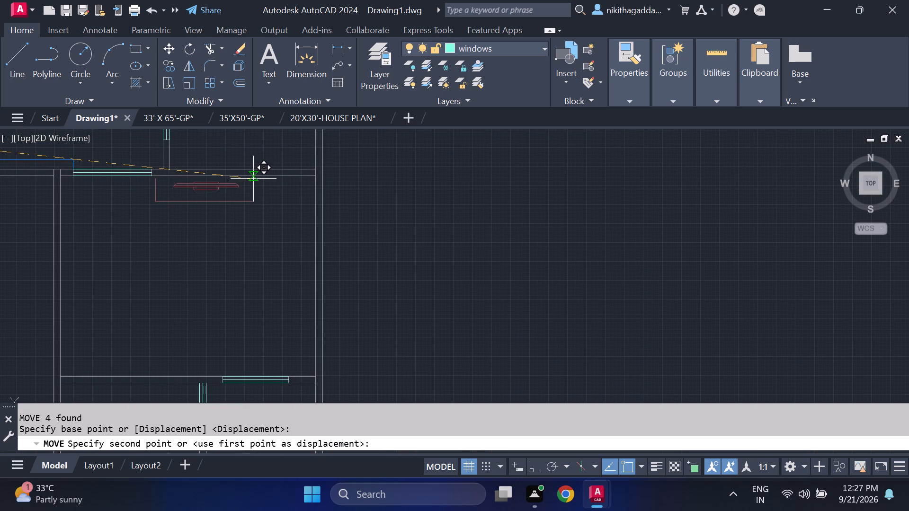
{"action": "left_click", "coordinate": [253, 178]}
Assign the horizontal wardrobe's WARDROBE label to the text layer.
{"action": "scroll", "coordinate": [249, 225], "scroll_direction": "down", "scroll_amount": 3}
{"action": "middle_click_drag", "start_coordinate": [232, 256], "coordinate": [369, 216]}
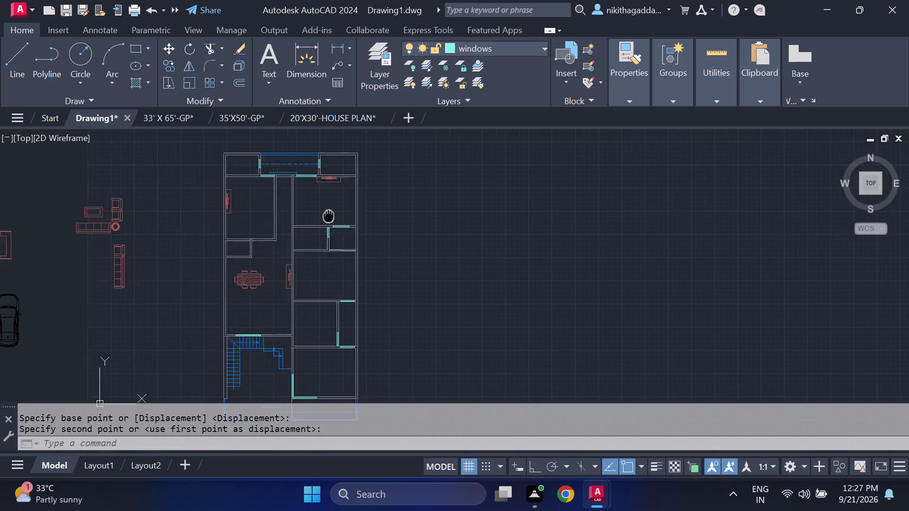
{"action": "middle_click_drag", "start_coordinate": [369, 216], "coordinate": [401, 212]}
{"action": "scroll", "coordinate": [193, 193], "scroll_direction": "down", "scroll_amount": 1}
{"action": "middle_click_drag", "start_coordinate": [219, 204], "coordinate": [241, 221]}
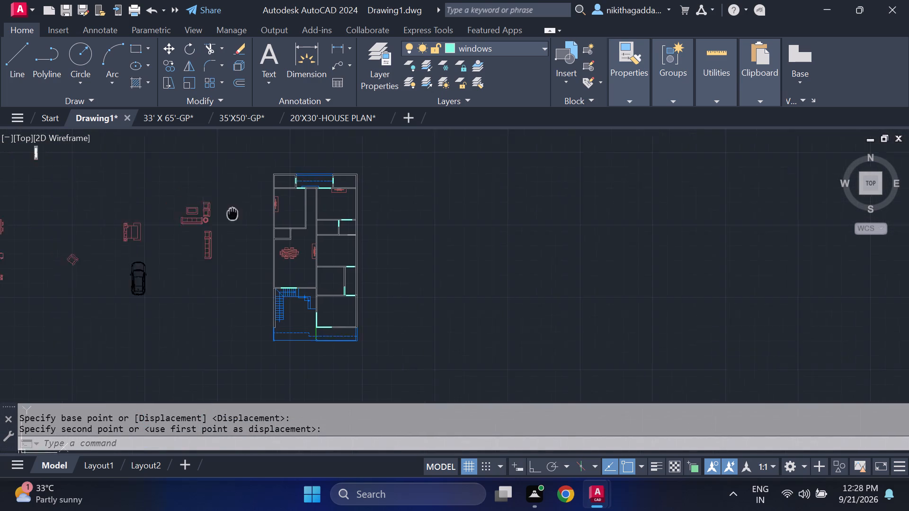
{"action": "middle_click_drag", "start_coordinate": [241, 221], "coordinate": [346, 264]}
{"action": "scroll", "coordinate": [254, 236], "scroll_direction": "down", "scroll_amount": 1}
{"action": "scroll", "coordinate": [240, 265], "scroll_direction": "up", "scroll_amount": 2}
{"action": "scroll", "coordinate": [240, 267], "scroll_direction": "down", "scroll_amount": 2}
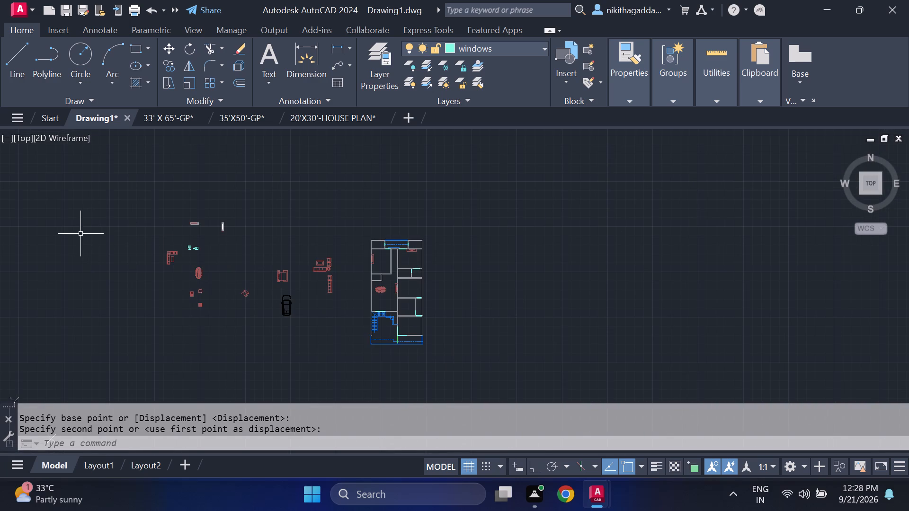
{"action": "scroll", "coordinate": [158, 235], "scroll_direction": "up", "scroll_amount": 4}
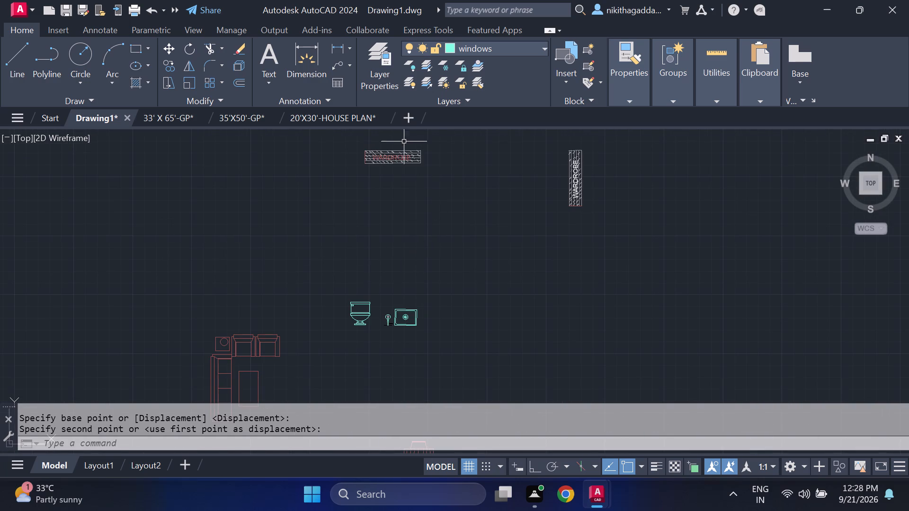
{"action": "scroll", "coordinate": [400, 139], "scroll_direction": "up", "scroll_amount": 2}
{"action": "scroll", "coordinate": [375, 182], "scroll_direction": "up", "scroll_amount": 6}
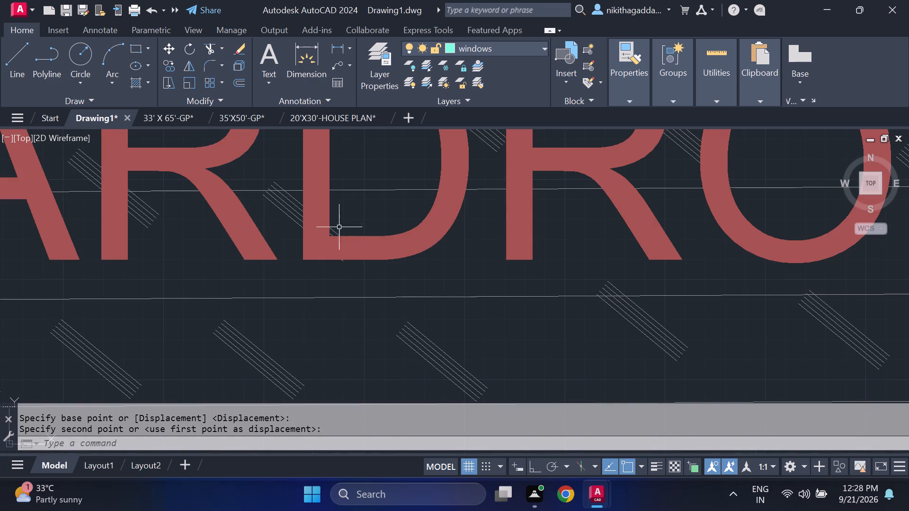
{"action": "left_click", "coordinate": [323, 238]}
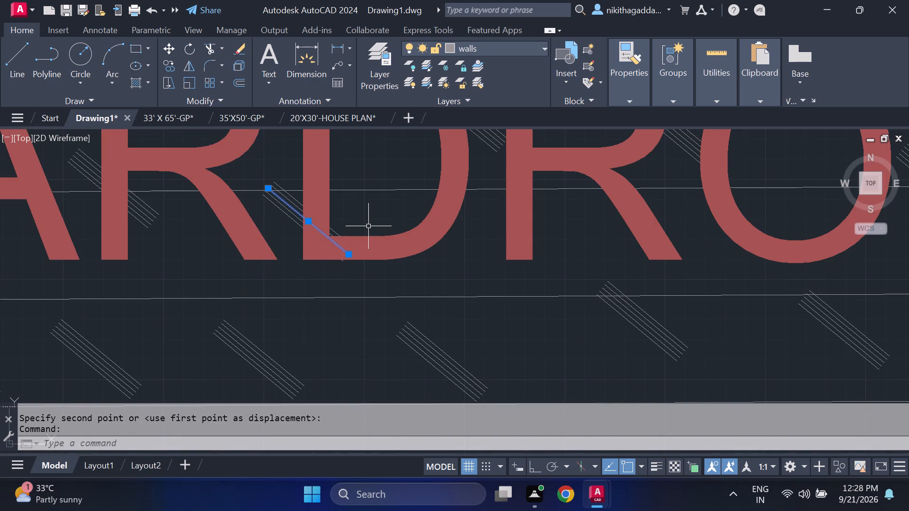
{"action": "key", "text": "Escape"}
{"action": "left_click_drag", "start_coordinate": [350, 149], "coordinate": [333, 156]}
{"action": "left_click", "coordinate": [291, 172]}
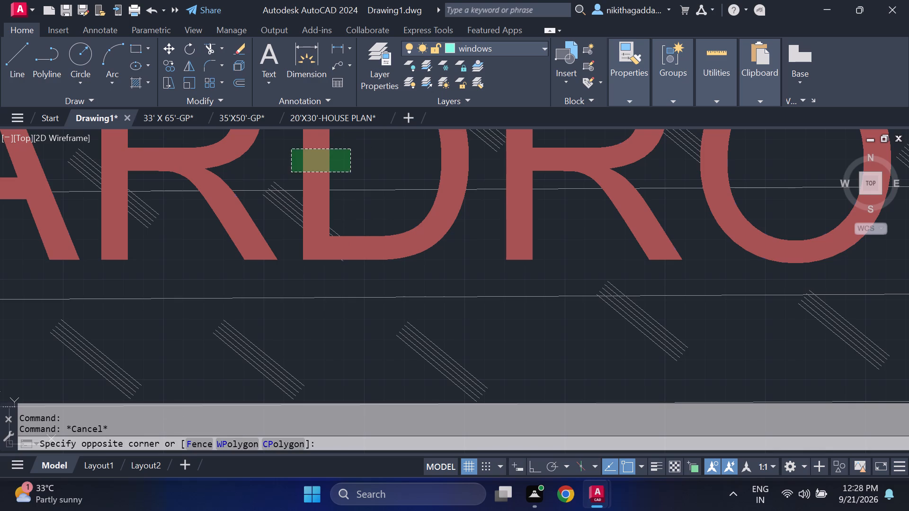
{"action": "left_click", "coordinate": [539, 46]}
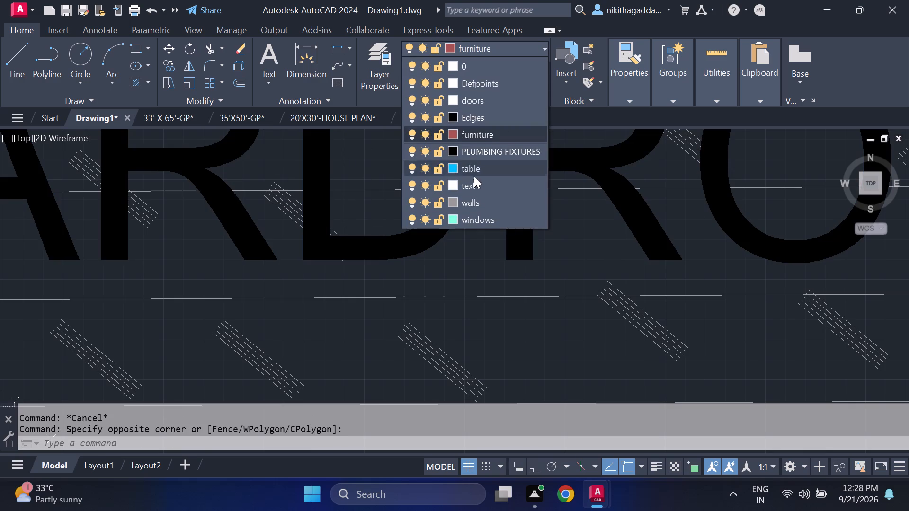
{"action": "left_click", "coordinate": [471, 184]}
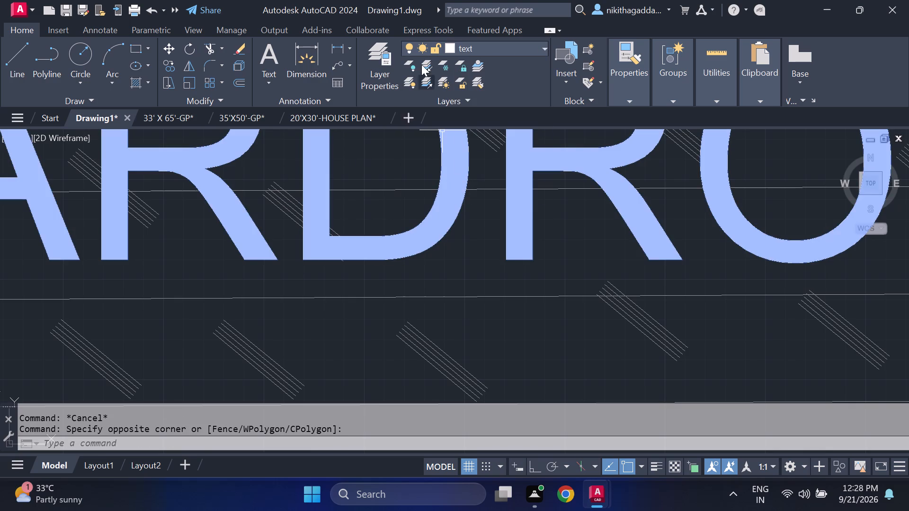
Change the text layer's colour to index colour 250 (black).
{"action": "left_click", "coordinate": [447, 48]}
{"action": "left_click", "coordinate": [453, 184]}
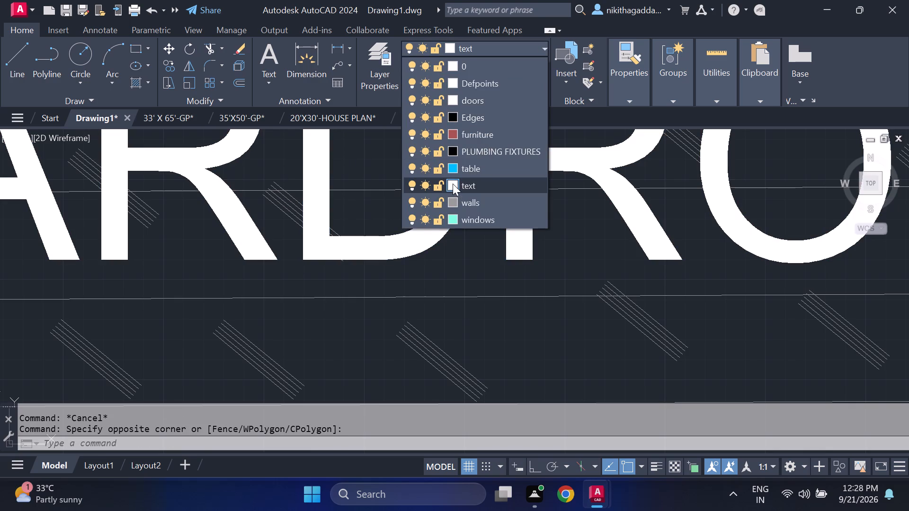
{"action": "left_click", "coordinate": [318, 204]}
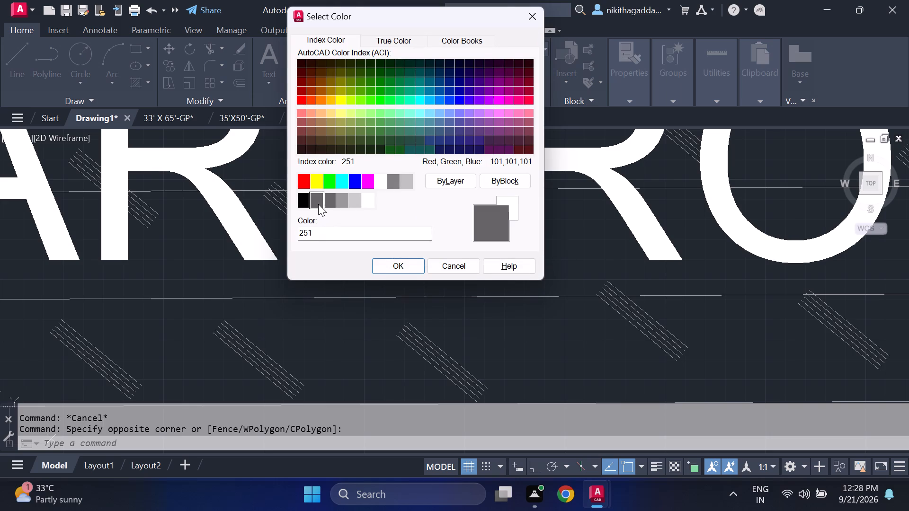
{"action": "left_click", "coordinate": [302, 197]}
{"action": "left_click", "coordinate": [390, 264]}
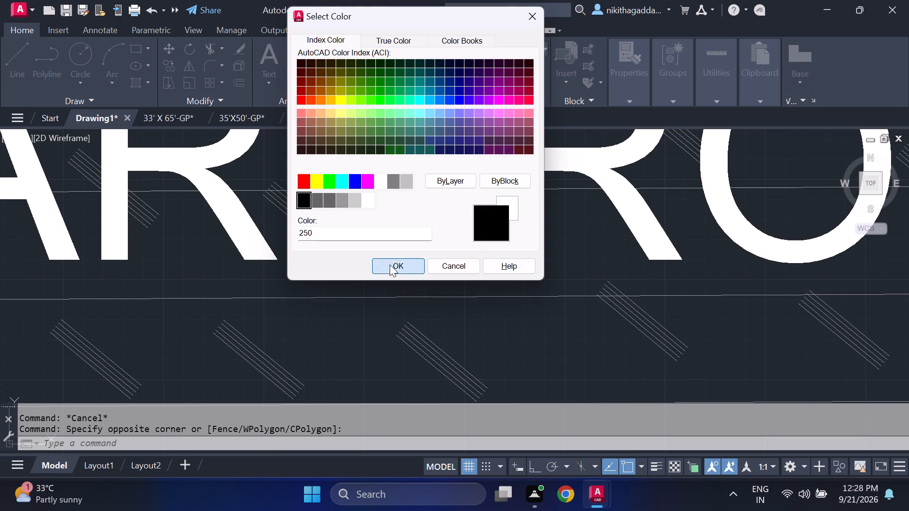
{"action": "scroll", "coordinate": [390, 259], "scroll_direction": "down", "scroll_amount": 6}
{"action": "key", "text": "Escape"}
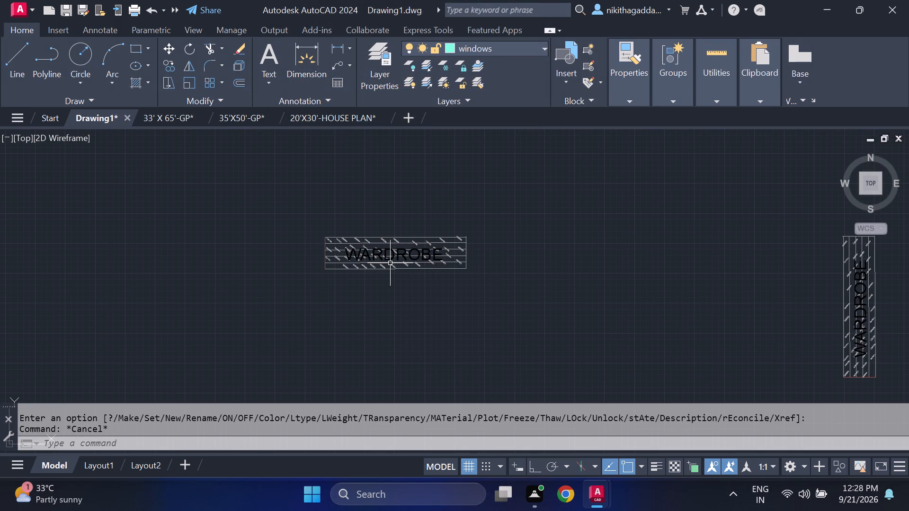
Assign the west end line of the horizontal wardrobe to the walls layer.
{"action": "scroll", "coordinate": [346, 262], "scroll_direction": "up", "scroll_amount": 3}
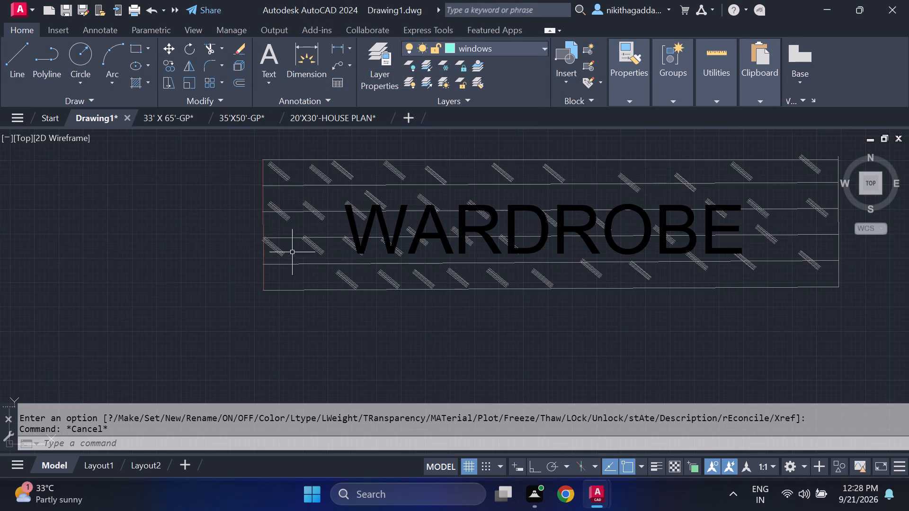
{"action": "scroll", "coordinate": [261, 215], "scroll_direction": "up", "scroll_amount": 1}
{"action": "left_click", "coordinate": [262, 192]}
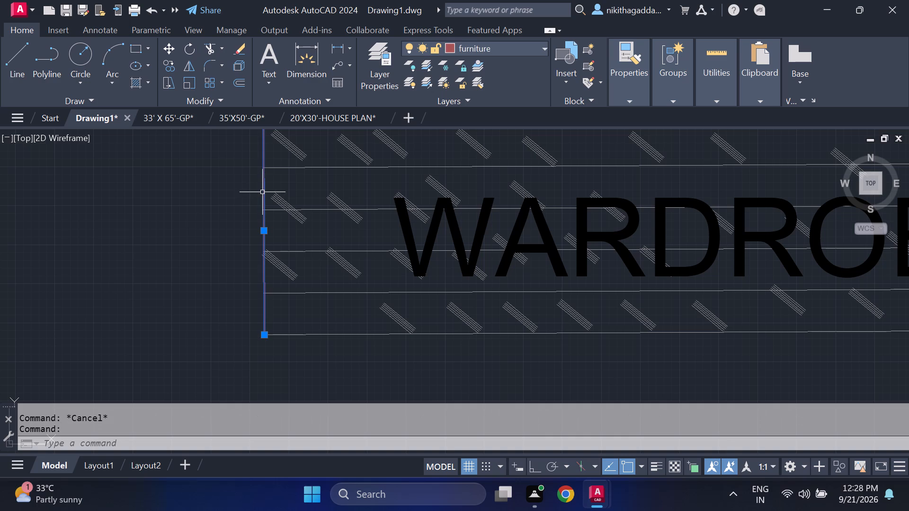
{"action": "left_click", "coordinate": [535, 46]}
{"action": "left_click", "coordinate": [470, 186]}
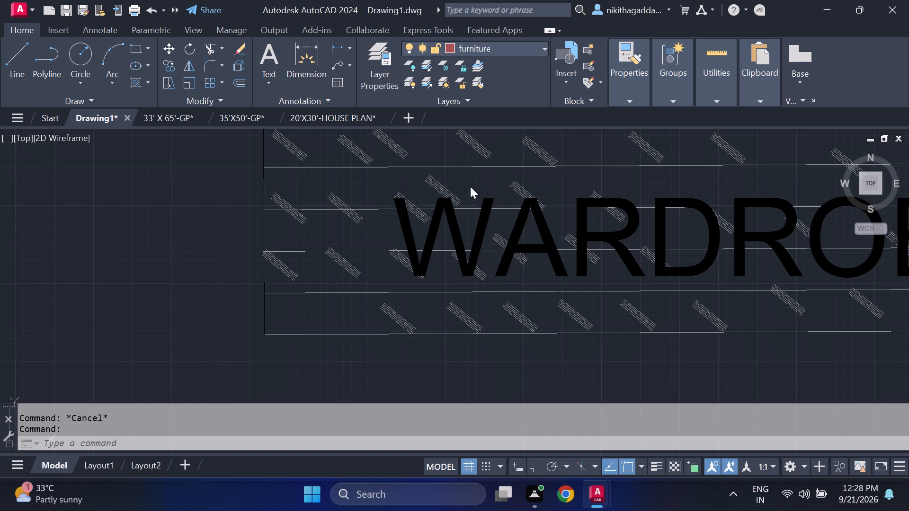
{"action": "left_click", "coordinate": [533, 54]}
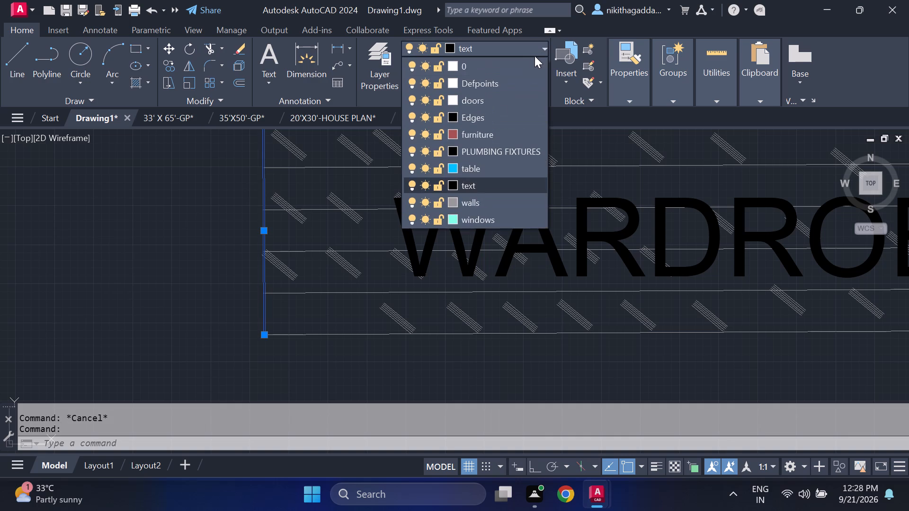
{"action": "left_click", "coordinate": [462, 201]}
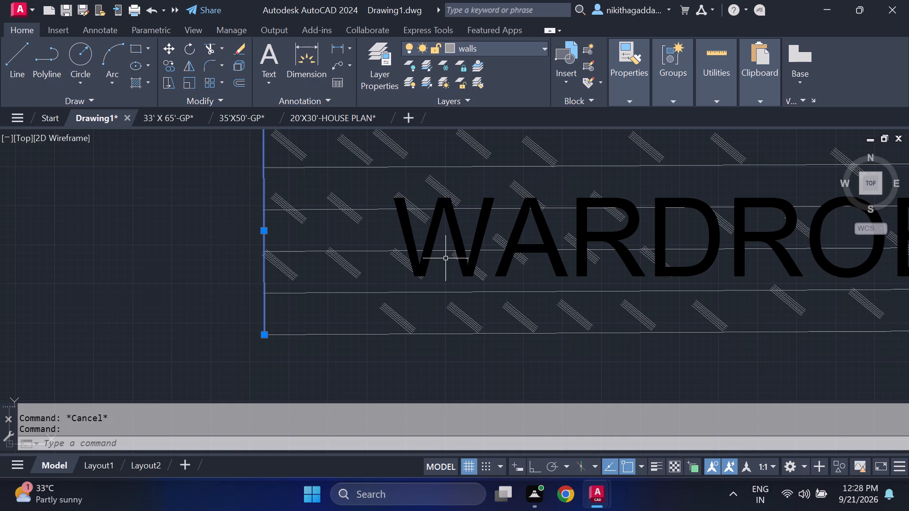
{"action": "key", "text": "Escape"}
Assign the south end line of the vertical wardrobe to the walls layer.
{"action": "scroll", "coordinate": [463, 202], "scroll_direction": "down", "scroll_amount": 5}
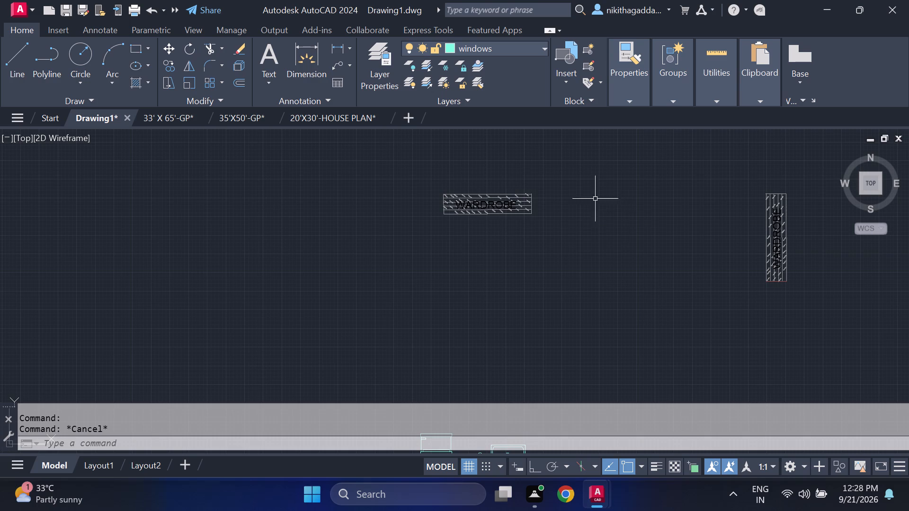
{"action": "scroll", "coordinate": [512, 205], "scroll_direction": "up", "scroll_amount": 3}
{"action": "middle_click_drag", "start_coordinate": [702, 241], "coordinate": [271, 182]}
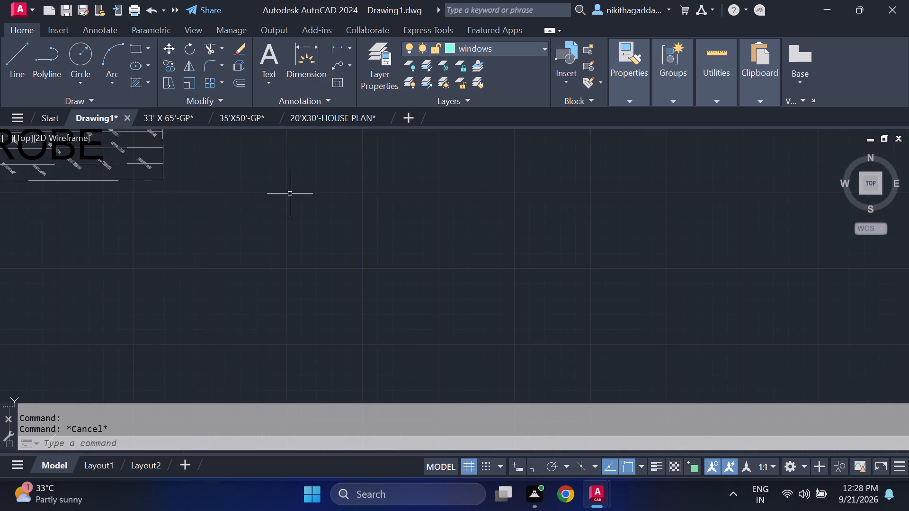
{"action": "scroll", "coordinate": [364, 220], "scroll_direction": "down", "scroll_amount": 1}
{"action": "scroll", "coordinate": [678, 295], "scroll_direction": "down", "scroll_amount": 2}
{"action": "middle_click_drag", "start_coordinate": [678, 286], "coordinate": [435, 242]}
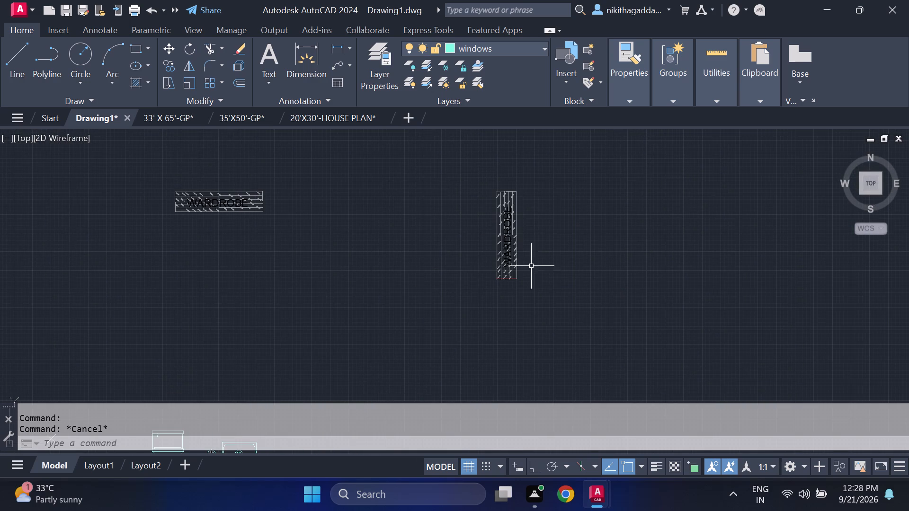
{"action": "scroll", "coordinate": [517, 275], "scroll_direction": "up", "scroll_amount": 4}
{"action": "scroll", "coordinate": [467, 287], "scroll_direction": "up", "scroll_amount": 3}
{"action": "left_click", "coordinate": [449, 302]}
{"action": "left_click", "coordinate": [399, 356]}
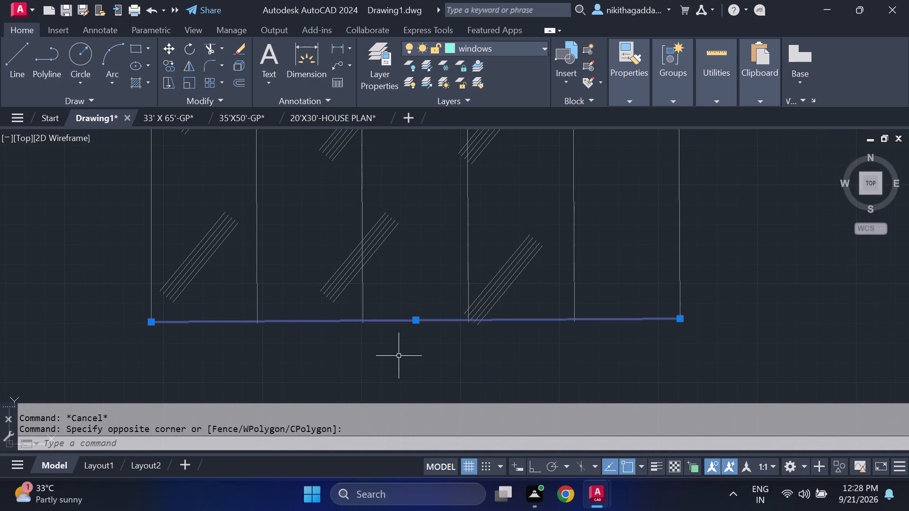
{"action": "left_click", "coordinate": [542, 50]}
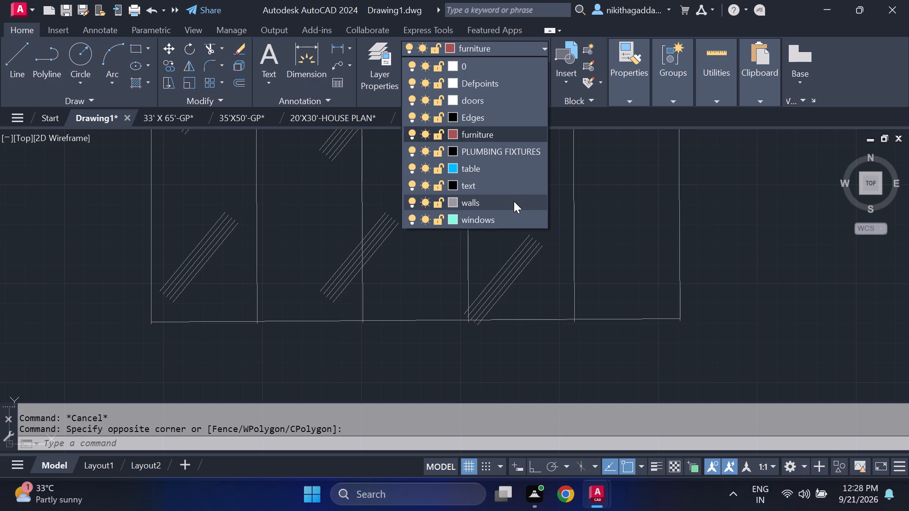
{"action": "left_click", "coordinate": [514, 201]}
{"action": "scroll", "coordinate": [529, 298], "scroll_direction": "down", "scroll_amount": 6}
{"action": "key", "text": "Escape"}
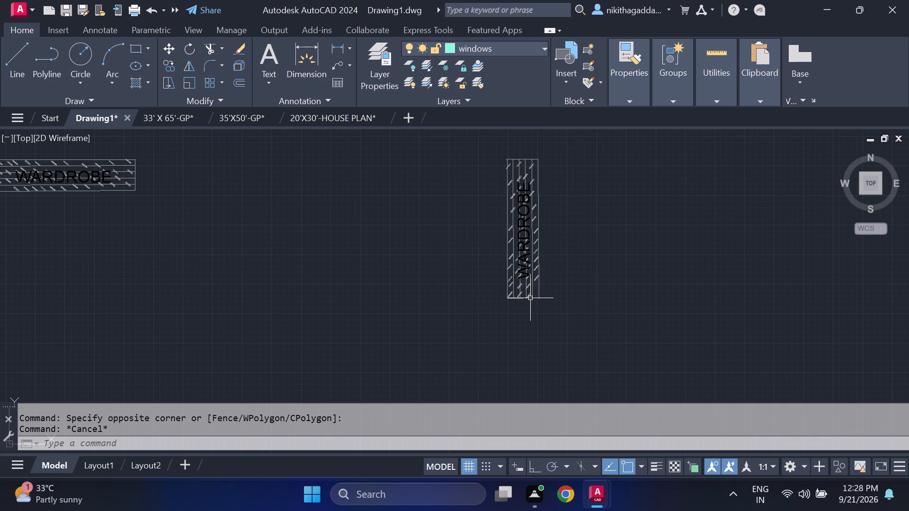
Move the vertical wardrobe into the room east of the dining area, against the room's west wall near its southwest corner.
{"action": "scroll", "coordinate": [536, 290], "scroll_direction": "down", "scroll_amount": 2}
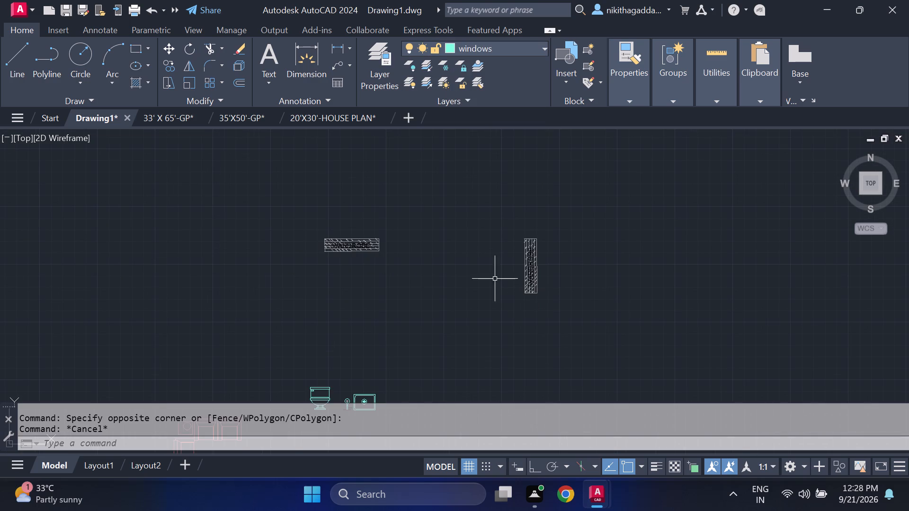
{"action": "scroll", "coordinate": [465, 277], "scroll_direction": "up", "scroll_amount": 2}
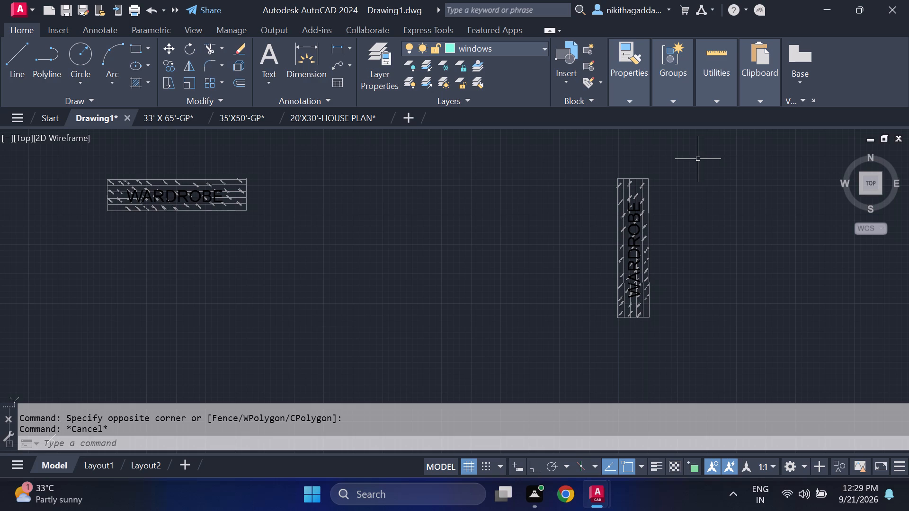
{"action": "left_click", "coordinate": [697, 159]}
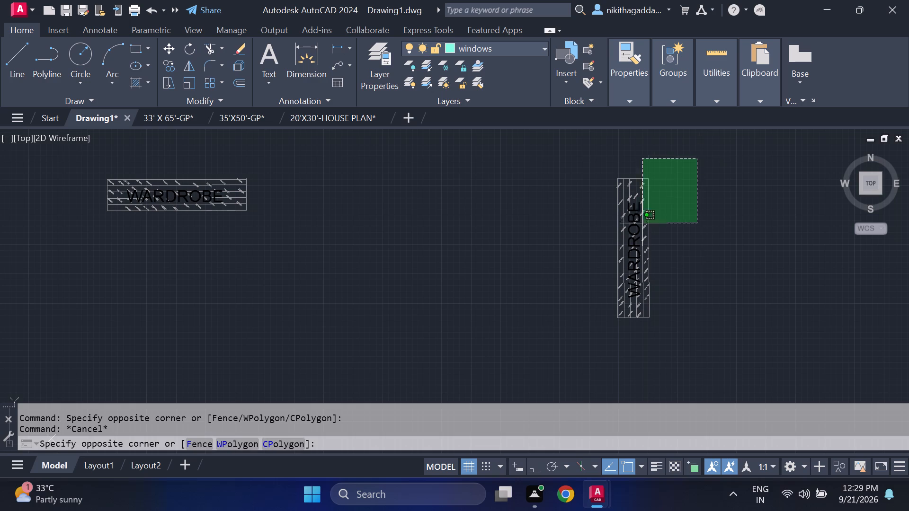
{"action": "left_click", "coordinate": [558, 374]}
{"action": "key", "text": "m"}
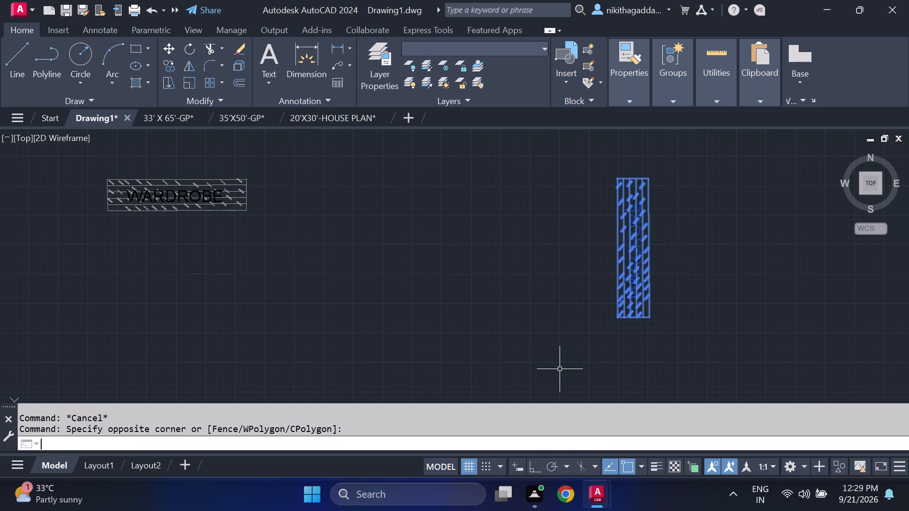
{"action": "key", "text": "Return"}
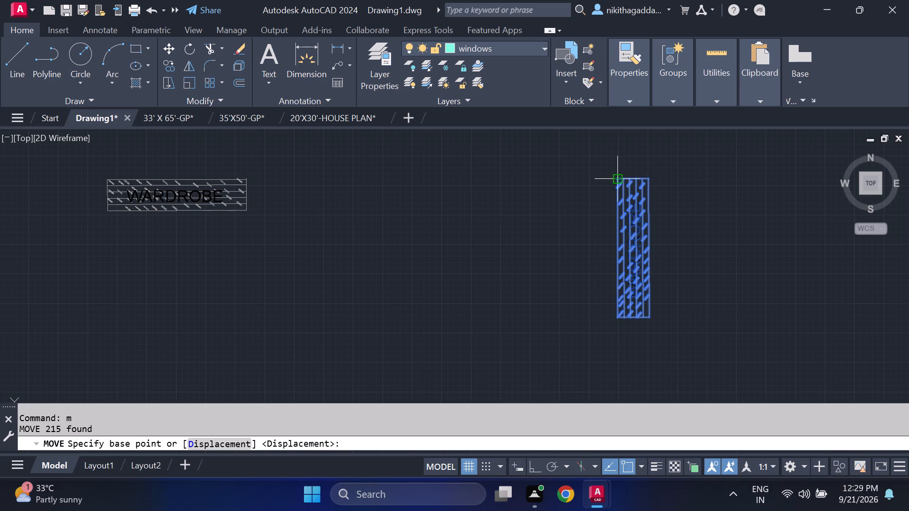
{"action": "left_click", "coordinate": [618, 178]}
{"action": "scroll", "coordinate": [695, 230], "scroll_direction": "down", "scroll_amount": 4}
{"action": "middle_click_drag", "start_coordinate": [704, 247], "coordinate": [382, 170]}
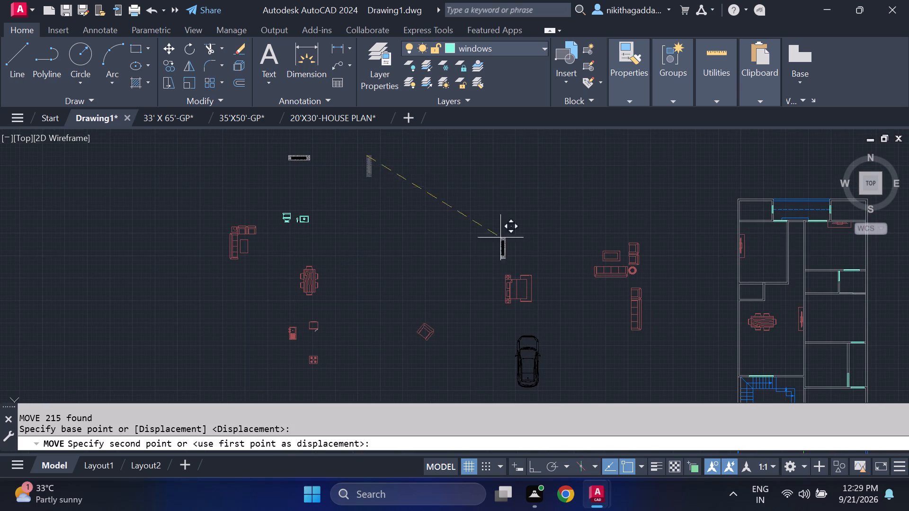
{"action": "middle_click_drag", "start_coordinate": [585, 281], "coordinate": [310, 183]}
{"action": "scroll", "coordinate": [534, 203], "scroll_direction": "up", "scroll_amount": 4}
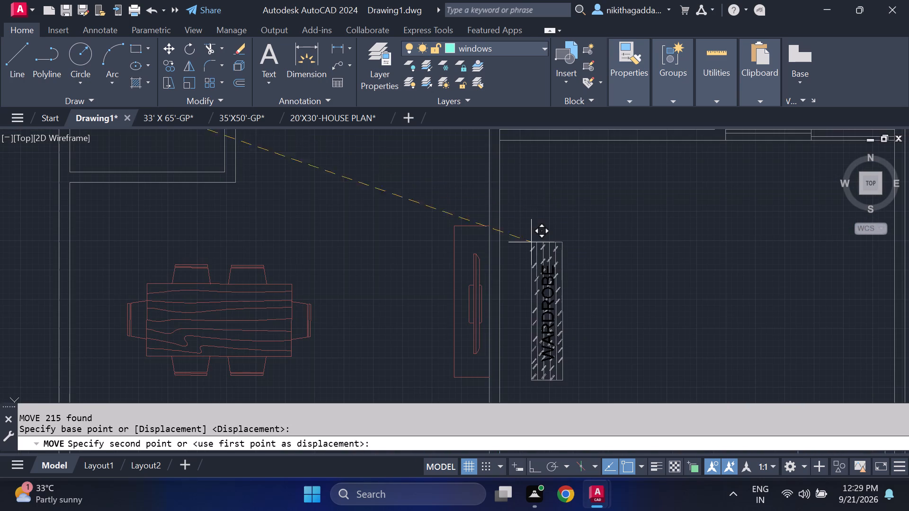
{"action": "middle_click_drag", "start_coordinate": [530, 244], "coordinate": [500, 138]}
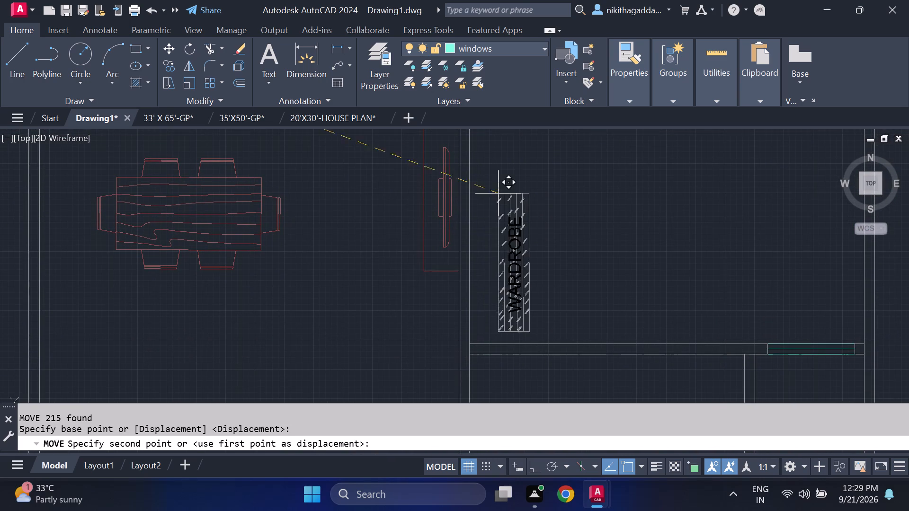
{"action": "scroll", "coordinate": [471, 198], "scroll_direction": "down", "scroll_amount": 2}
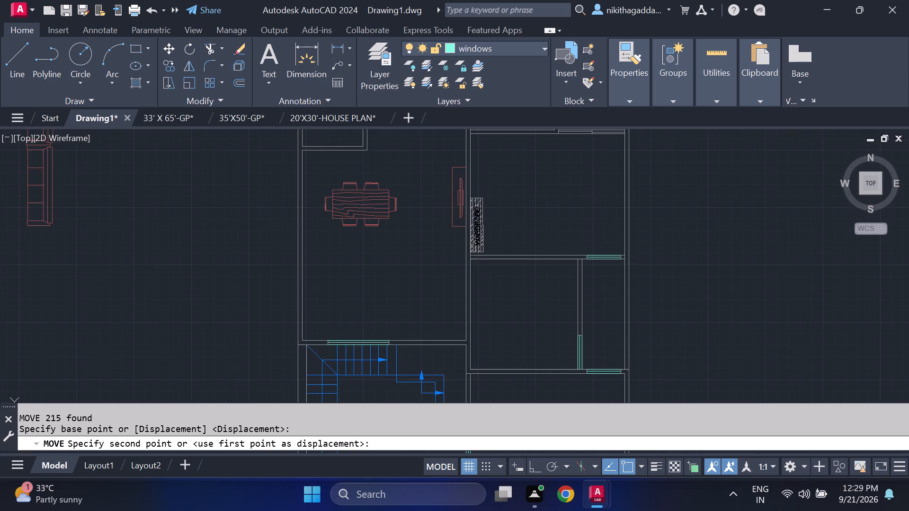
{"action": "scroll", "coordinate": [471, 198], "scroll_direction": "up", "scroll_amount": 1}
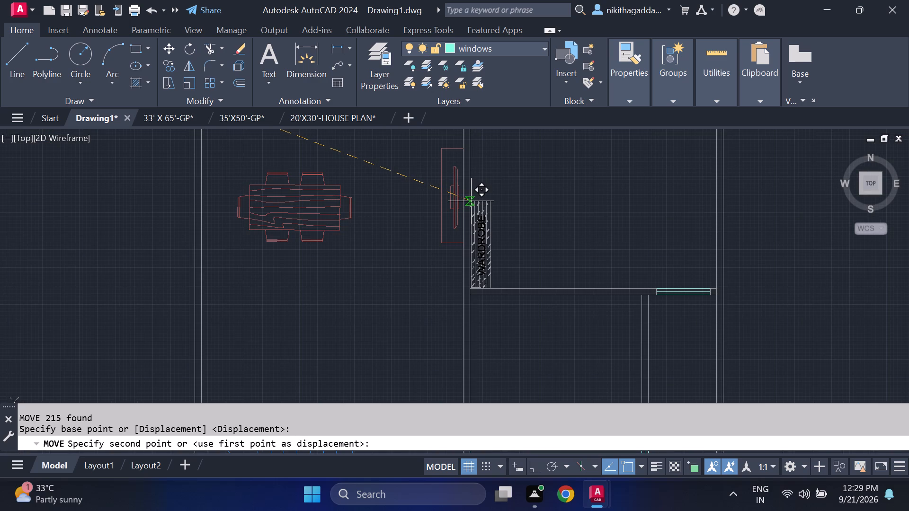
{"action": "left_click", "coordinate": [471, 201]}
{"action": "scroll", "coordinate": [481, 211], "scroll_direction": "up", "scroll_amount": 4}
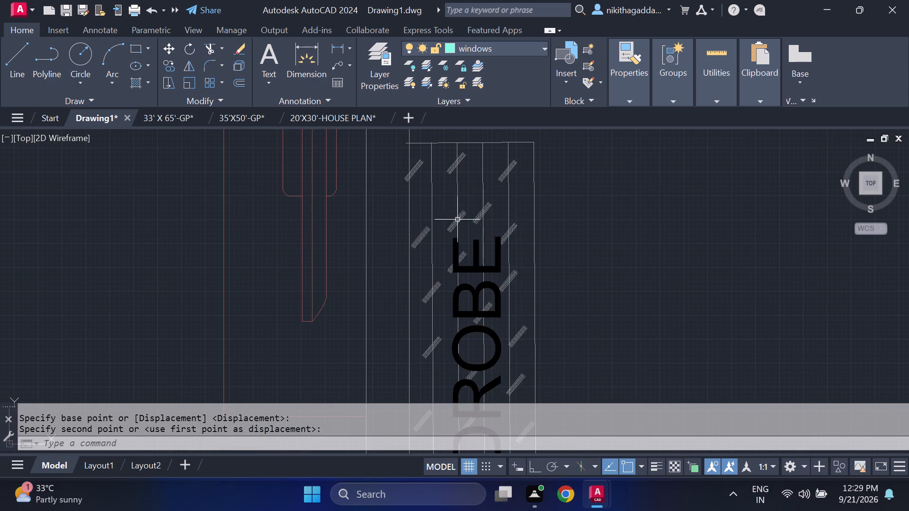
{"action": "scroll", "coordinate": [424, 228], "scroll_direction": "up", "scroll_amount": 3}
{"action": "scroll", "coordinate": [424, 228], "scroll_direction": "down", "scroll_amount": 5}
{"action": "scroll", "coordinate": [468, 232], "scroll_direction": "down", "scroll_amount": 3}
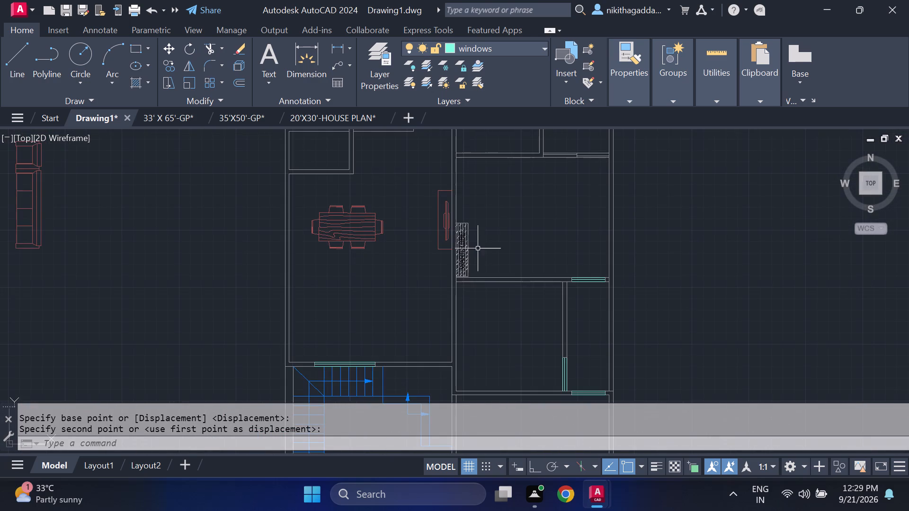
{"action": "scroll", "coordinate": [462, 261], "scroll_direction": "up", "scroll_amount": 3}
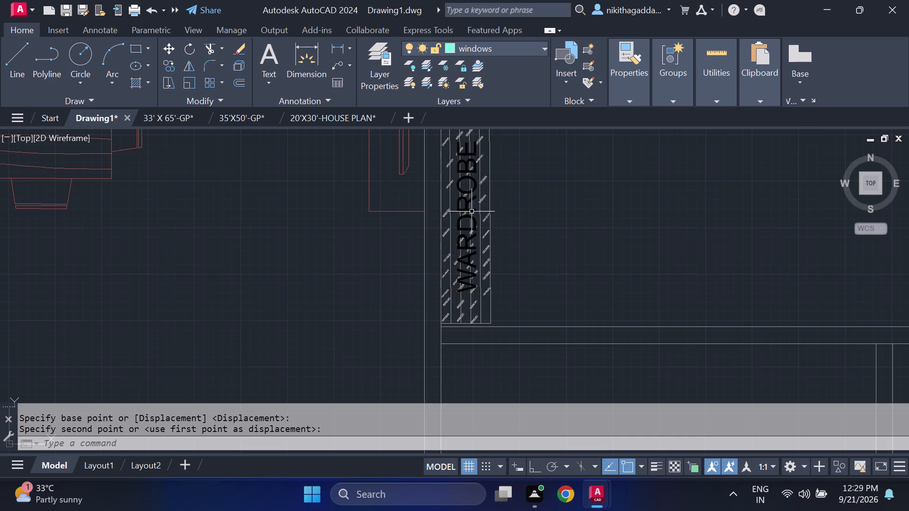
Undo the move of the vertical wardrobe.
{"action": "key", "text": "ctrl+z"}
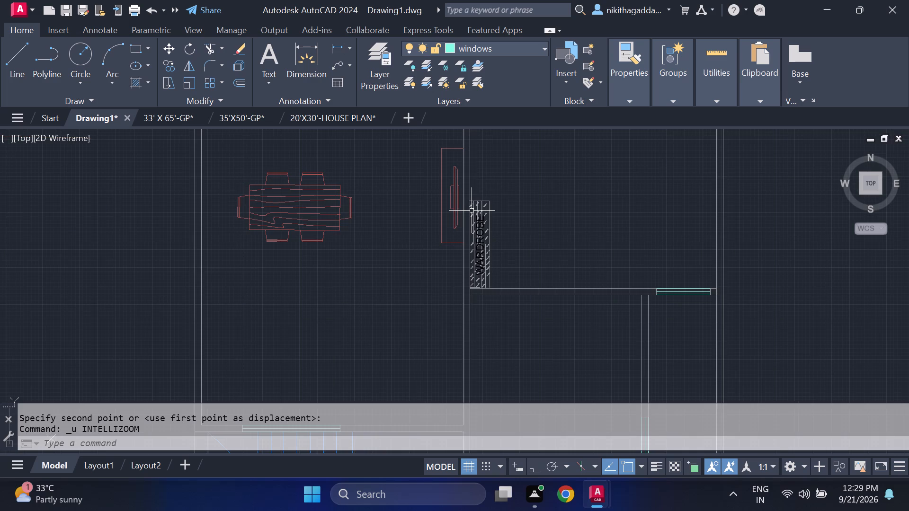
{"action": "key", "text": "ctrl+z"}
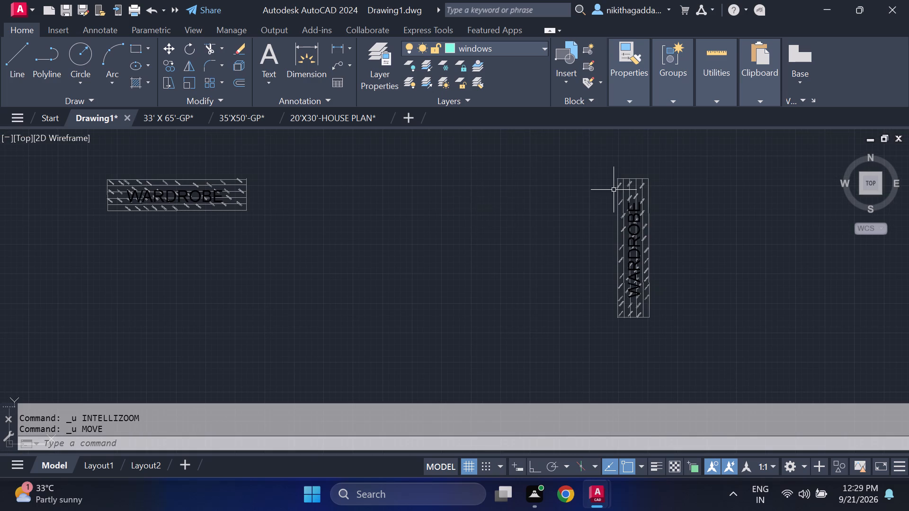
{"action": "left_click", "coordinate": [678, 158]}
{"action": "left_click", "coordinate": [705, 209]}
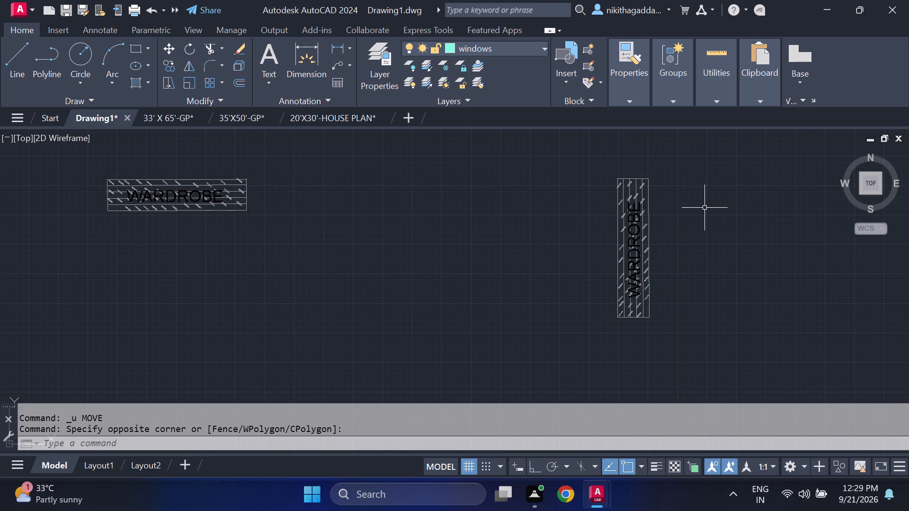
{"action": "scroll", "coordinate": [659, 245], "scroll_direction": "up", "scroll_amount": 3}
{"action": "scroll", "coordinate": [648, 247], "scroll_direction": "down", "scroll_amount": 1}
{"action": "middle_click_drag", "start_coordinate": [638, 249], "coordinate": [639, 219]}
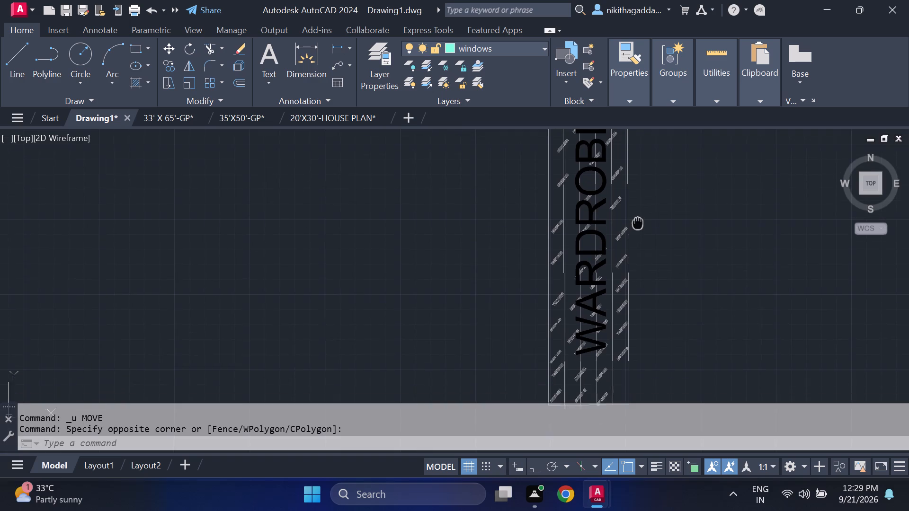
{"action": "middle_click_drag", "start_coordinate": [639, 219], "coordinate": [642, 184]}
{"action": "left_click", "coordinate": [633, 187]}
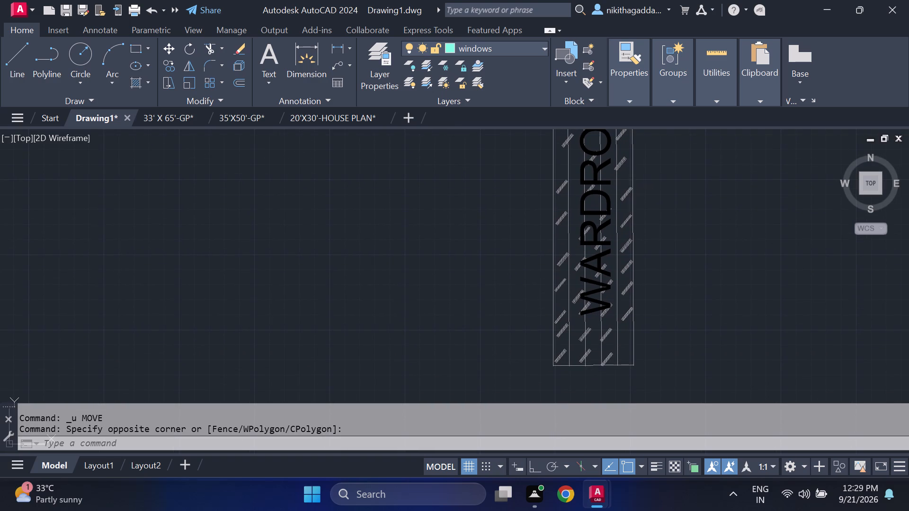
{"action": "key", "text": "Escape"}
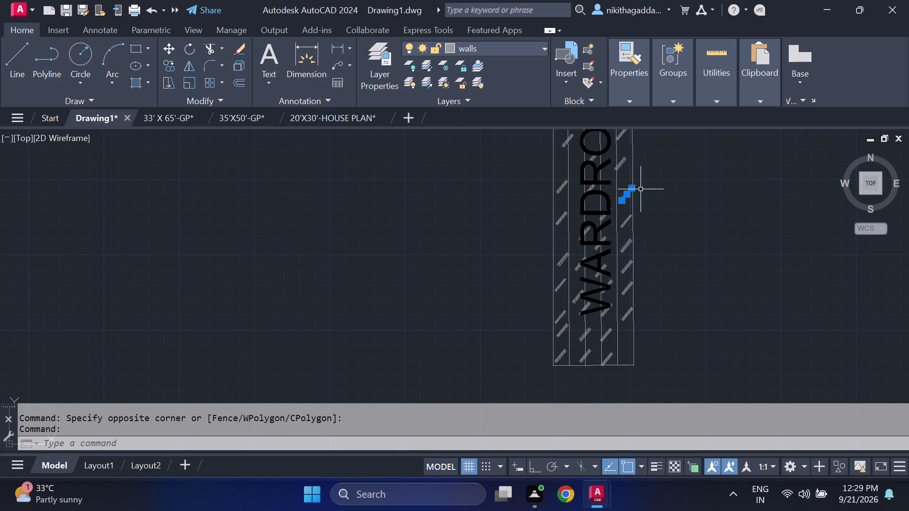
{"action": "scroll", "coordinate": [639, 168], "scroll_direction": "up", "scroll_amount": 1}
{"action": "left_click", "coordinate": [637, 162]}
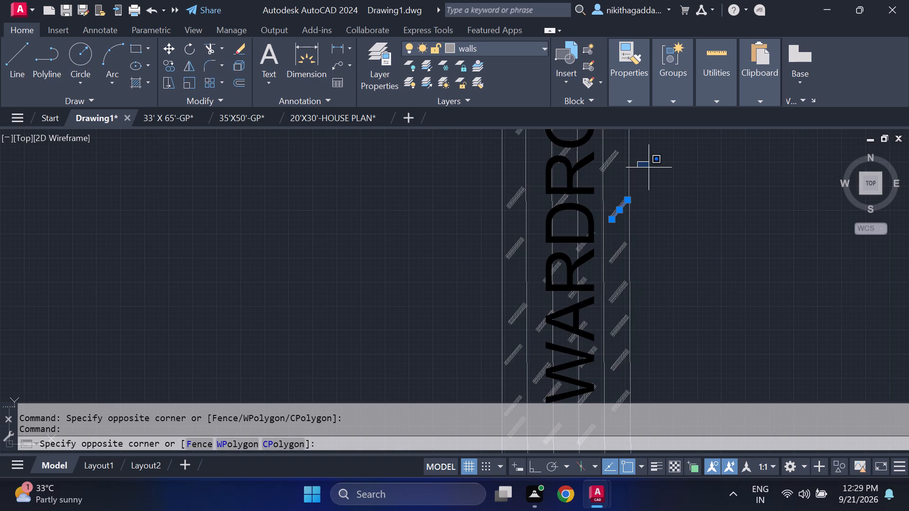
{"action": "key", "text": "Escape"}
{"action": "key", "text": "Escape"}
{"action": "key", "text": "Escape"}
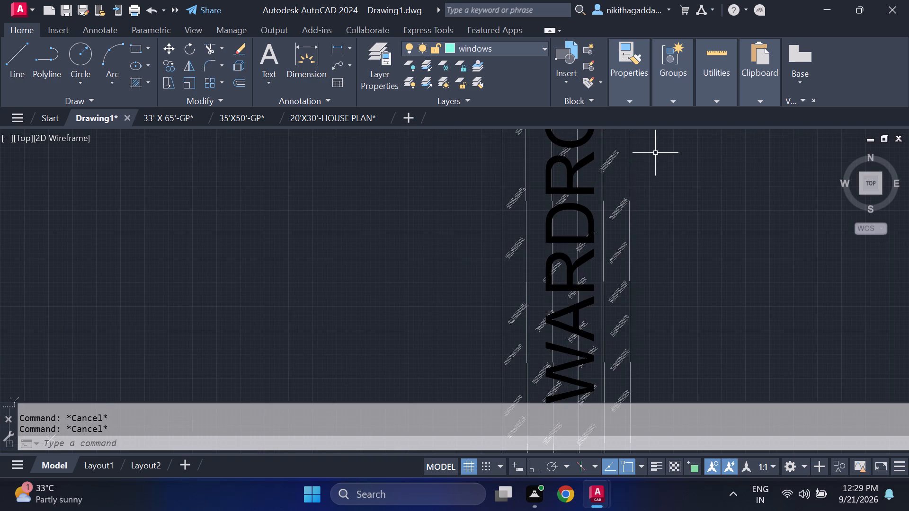
Erase the two long outer side lines, east and west, of the vertical wardrobe.
{"action": "left_click", "coordinate": [655, 153]}
{"action": "left_click", "coordinate": [626, 177]}
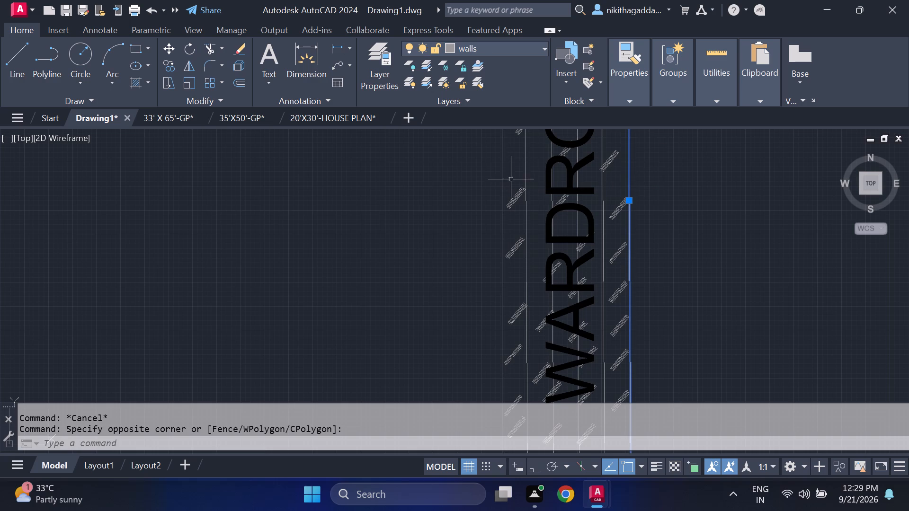
{"action": "left_click", "coordinate": [509, 176]}
{"action": "left_click", "coordinate": [477, 180]}
{"action": "key", "text": "Delete"}
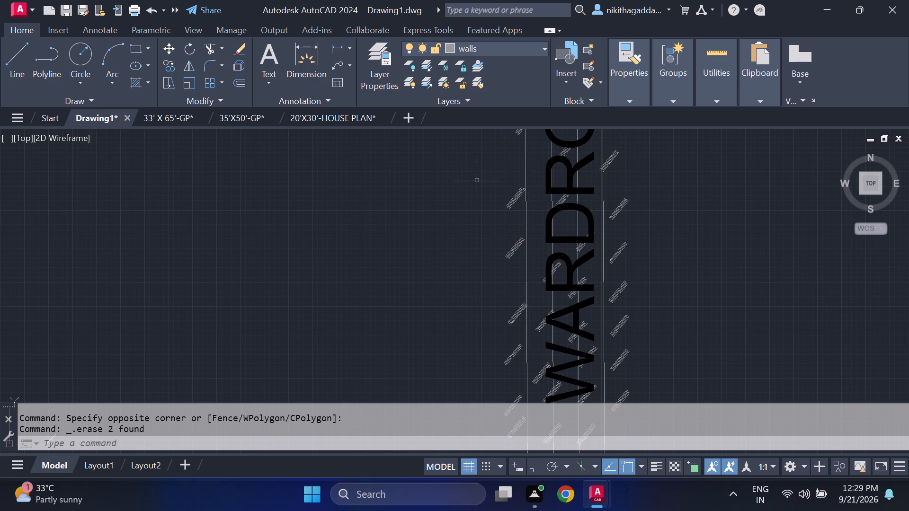
Make walls the current layer.
{"action": "scroll", "coordinate": [455, 214], "scroll_direction": "down", "scroll_amount": 3}
{"action": "left_click", "coordinate": [526, 49]}
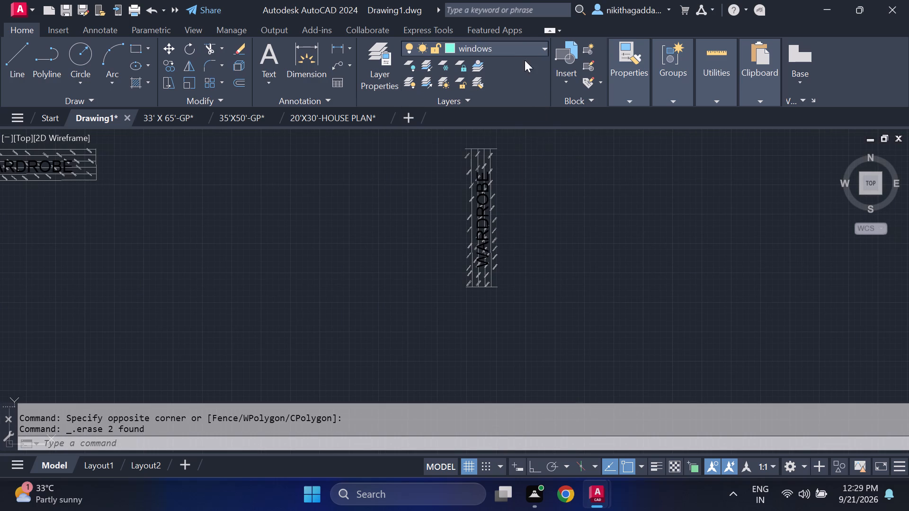
{"action": "left_click", "coordinate": [472, 203]}
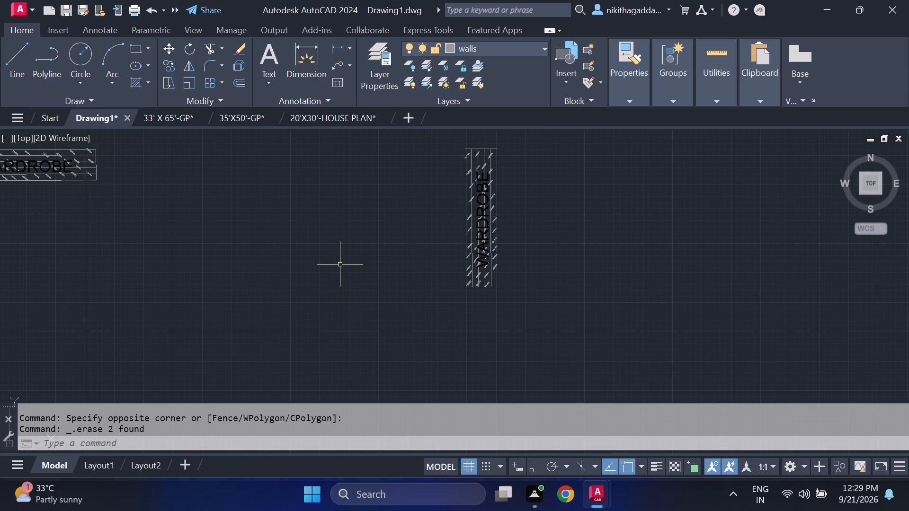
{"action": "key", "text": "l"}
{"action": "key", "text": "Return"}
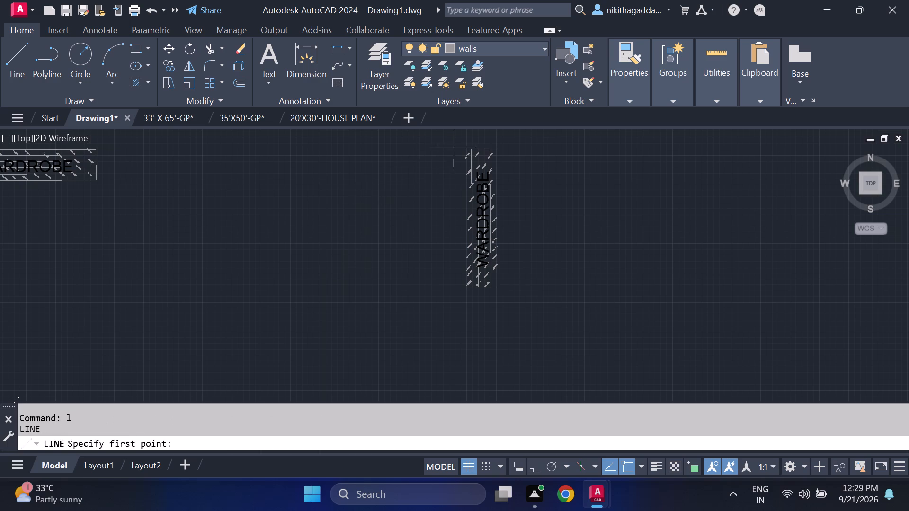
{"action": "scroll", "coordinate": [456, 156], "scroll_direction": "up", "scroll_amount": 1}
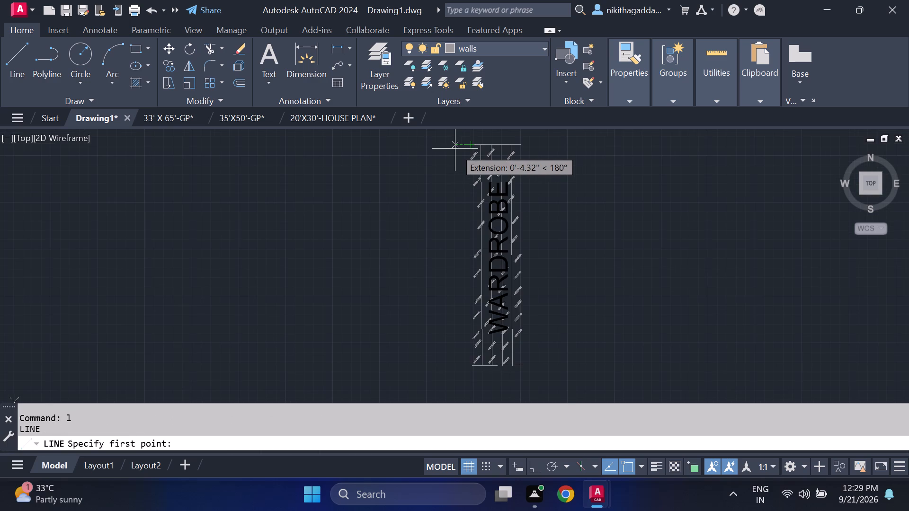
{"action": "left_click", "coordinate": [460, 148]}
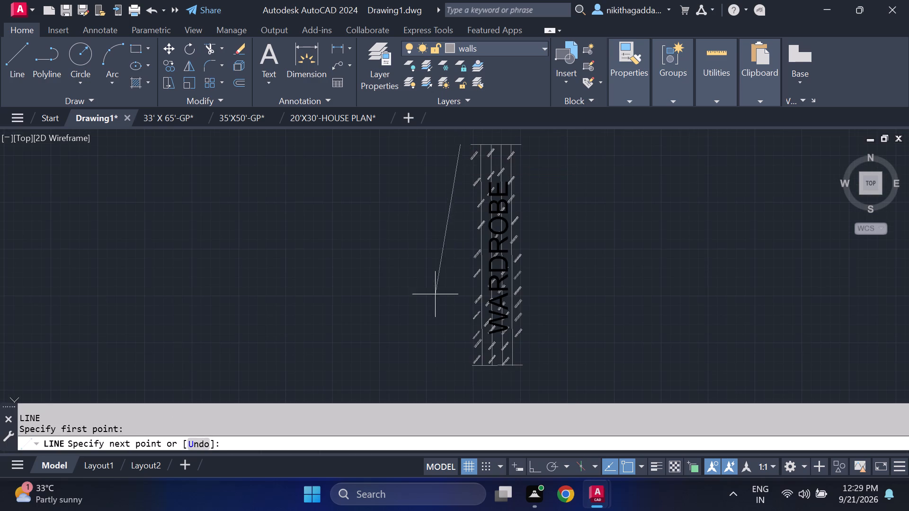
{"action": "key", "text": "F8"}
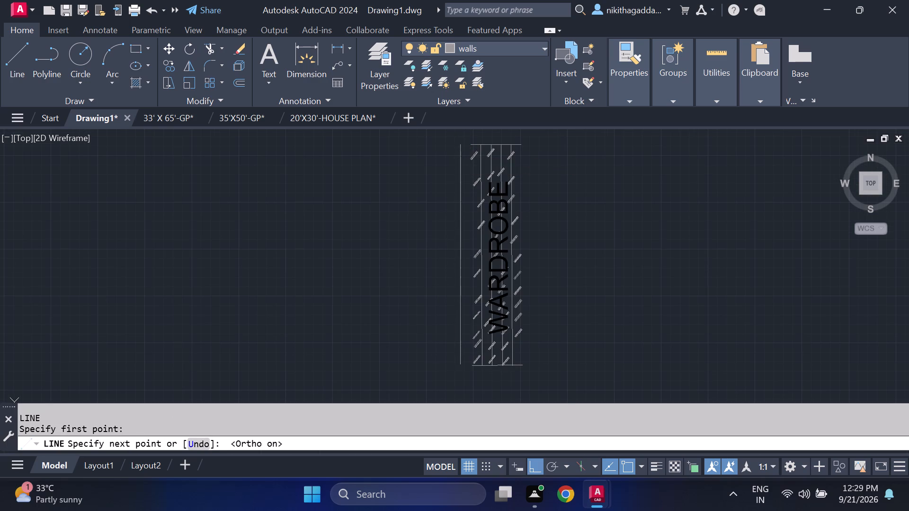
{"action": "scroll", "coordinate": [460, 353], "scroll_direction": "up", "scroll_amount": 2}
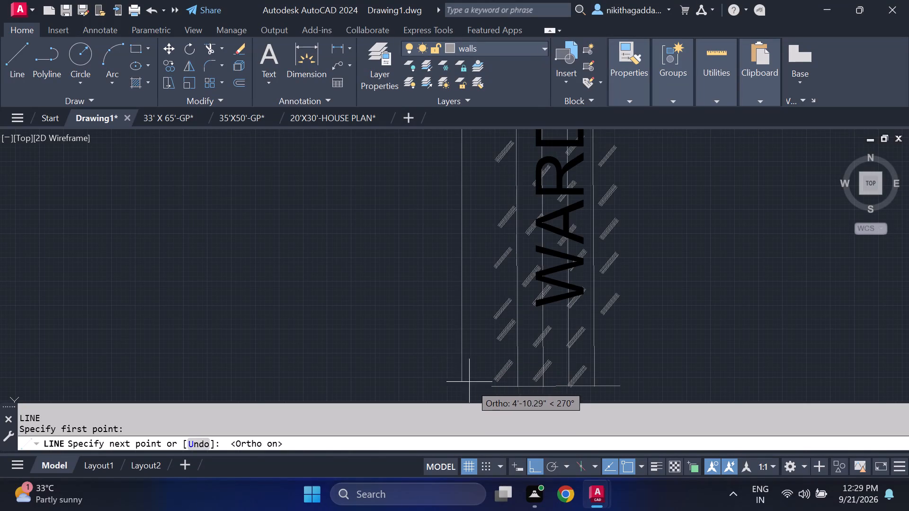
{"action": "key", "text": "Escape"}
Draw a line from the vertical wardrobe's southwest corner up its west side to the north edge, about 4'-10.8" long.
{"action": "key", "text": "l"}
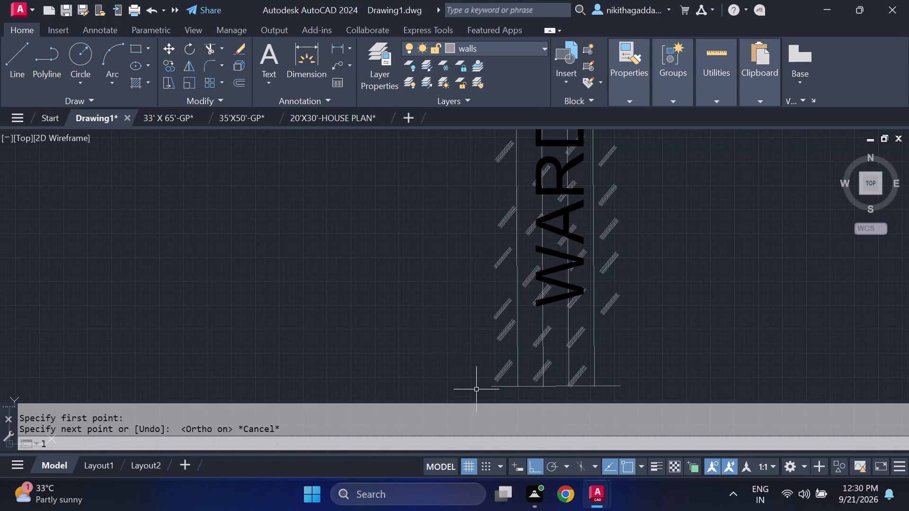
{"action": "key", "text": "Return"}
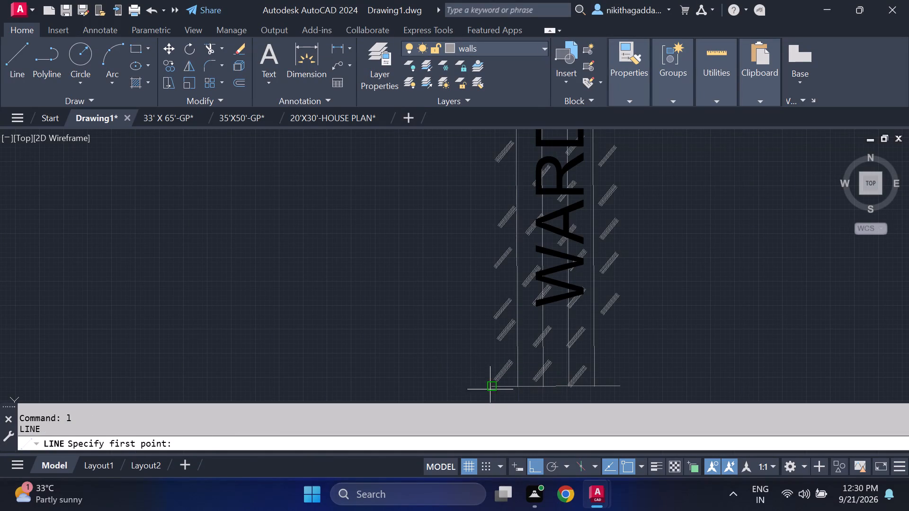
{"action": "left_click", "coordinate": [490, 389]}
{"action": "left_click", "coordinate": [484, 385]}
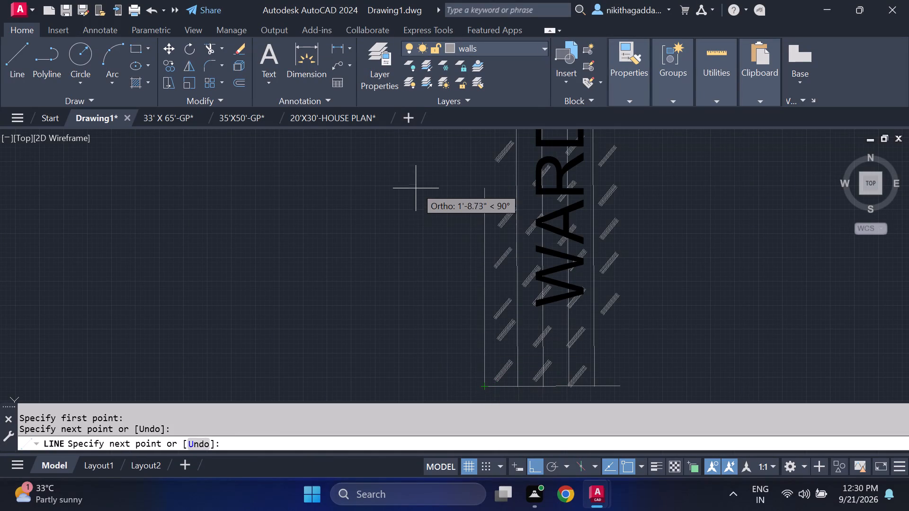
{"action": "middle_click_drag", "start_coordinate": [426, 179], "coordinate": [421, 286]}
{"action": "scroll", "coordinate": [456, 234], "scroll_direction": "down", "scroll_amount": 2}
{"action": "middle_click_drag", "start_coordinate": [454, 220], "coordinate": [433, 315]}
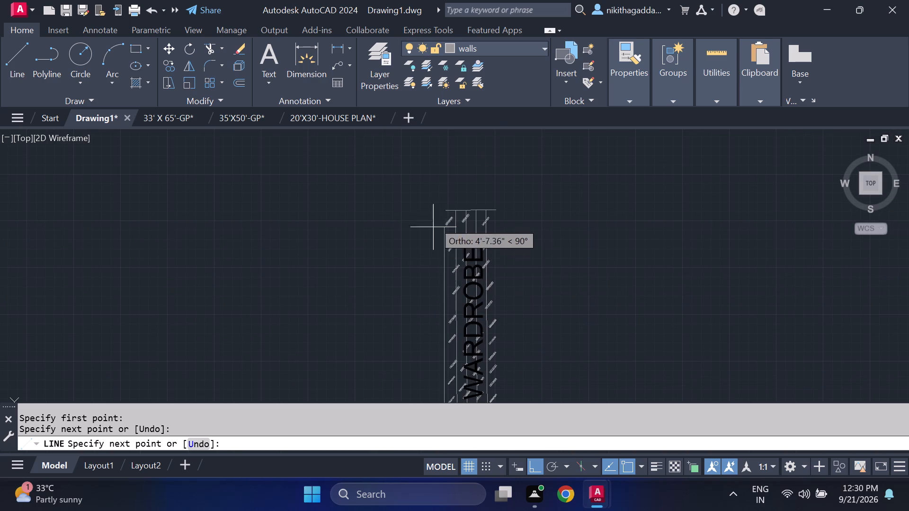
{"action": "scroll", "coordinate": [432, 208], "scroll_direction": "up", "scroll_amount": 1}
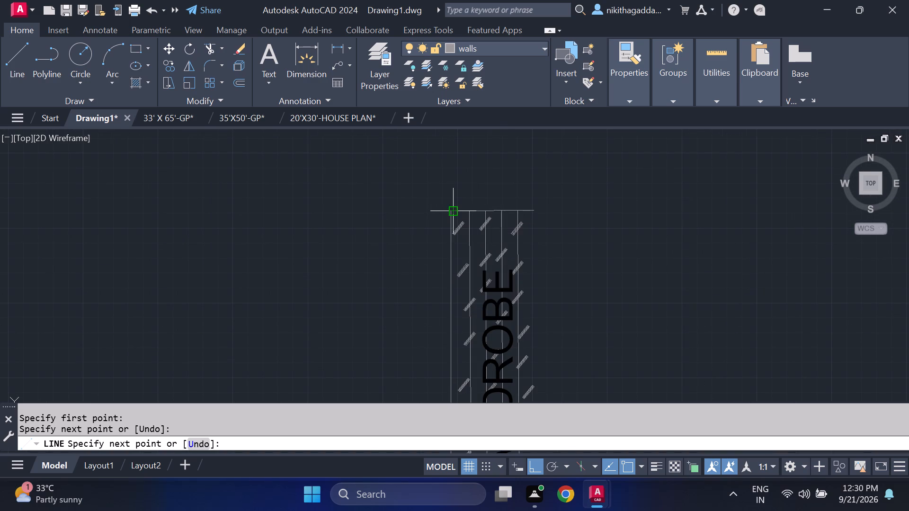
{"action": "scroll", "coordinate": [454, 208], "scroll_direction": "up", "scroll_amount": 3}
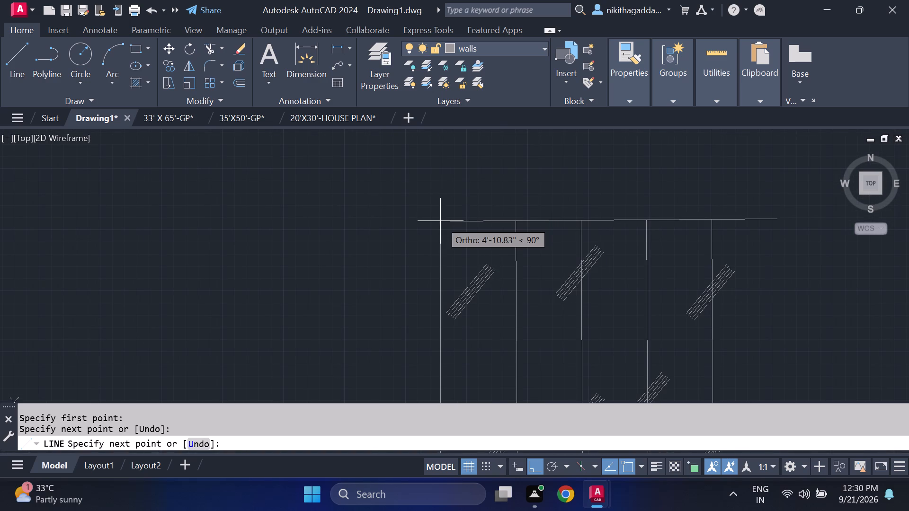
{"action": "left_click", "coordinate": [440, 221]}
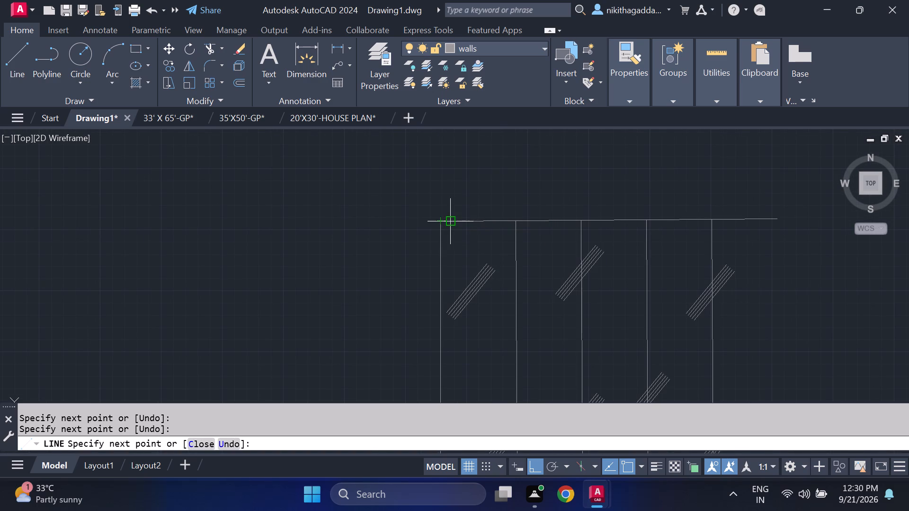
Continue the line along the wardrobe's north edge to its northeast corner and straight down the east side to the south edge.
{"action": "left_click", "coordinate": [451, 220]}
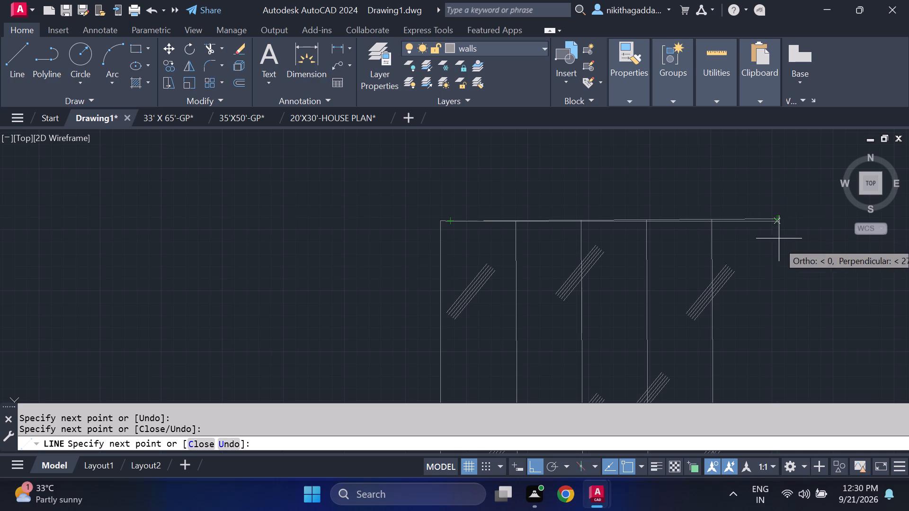
{"action": "middle_click_drag", "start_coordinate": [772, 270], "coordinate": [675, 174]}
{"action": "middle_click_drag", "start_coordinate": [675, 181], "coordinate": [681, 243]}
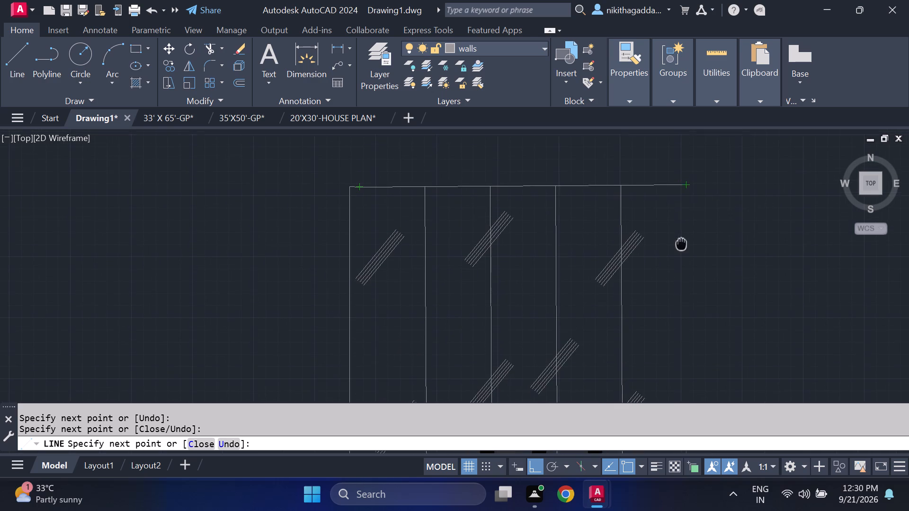
{"action": "left_click", "coordinate": [689, 185]}
{"action": "scroll", "coordinate": [688, 280], "scroll_direction": "down", "scroll_amount": 3}
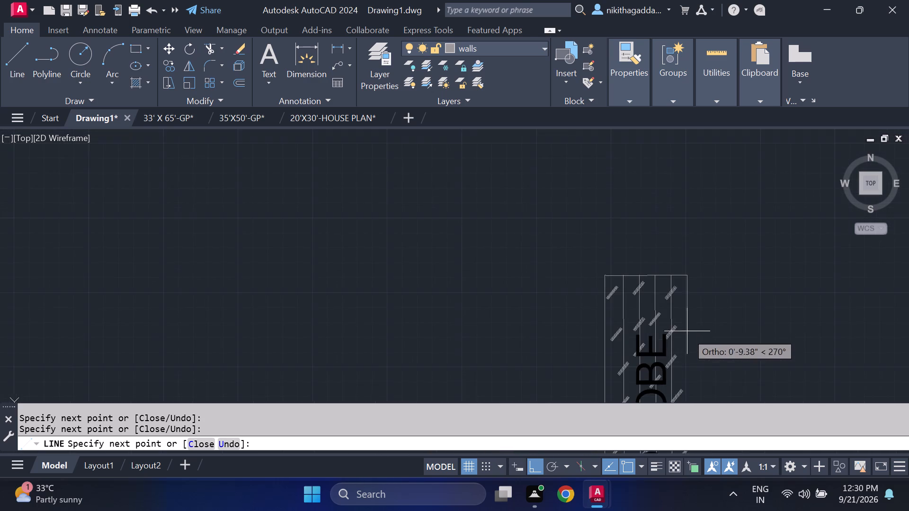
{"action": "middle_click_drag", "start_coordinate": [686, 338], "coordinate": [631, 197]}
{"action": "middle_click_drag", "start_coordinate": [664, 361], "coordinate": [620, 182]}
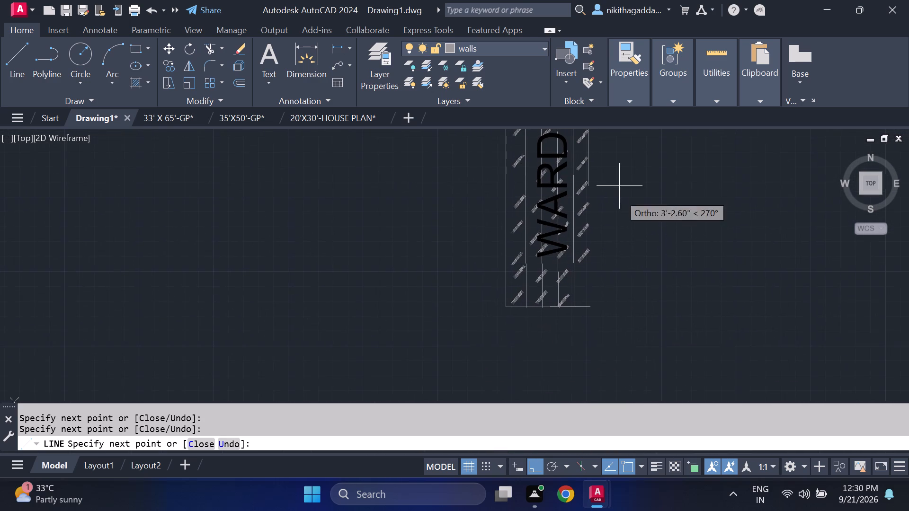
{"action": "scroll", "coordinate": [596, 307], "scroll_direction": "up", "scroll_amount": 2}
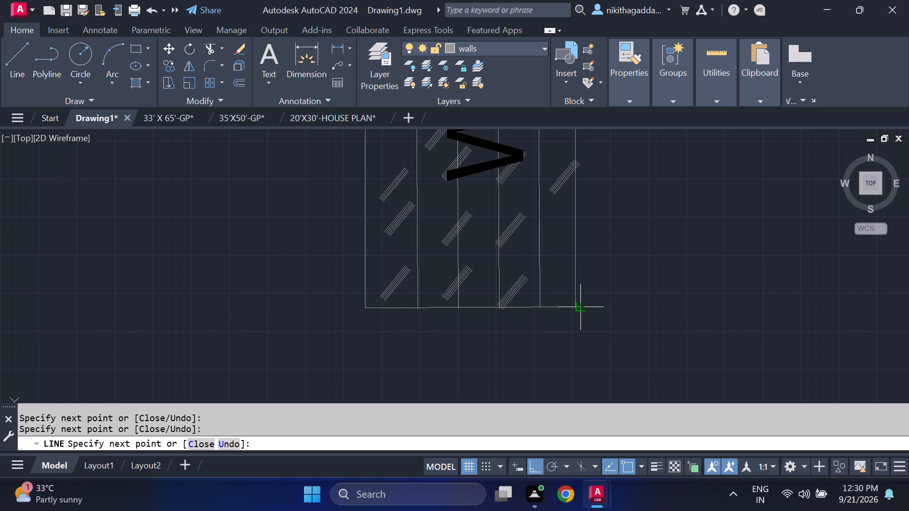
{"action": "left_click", "coordinate": [576, 308]}
{"action": "scroll", "coordinate": [667, 293], "scroll_direction": "down", "scroll_amount": 3}
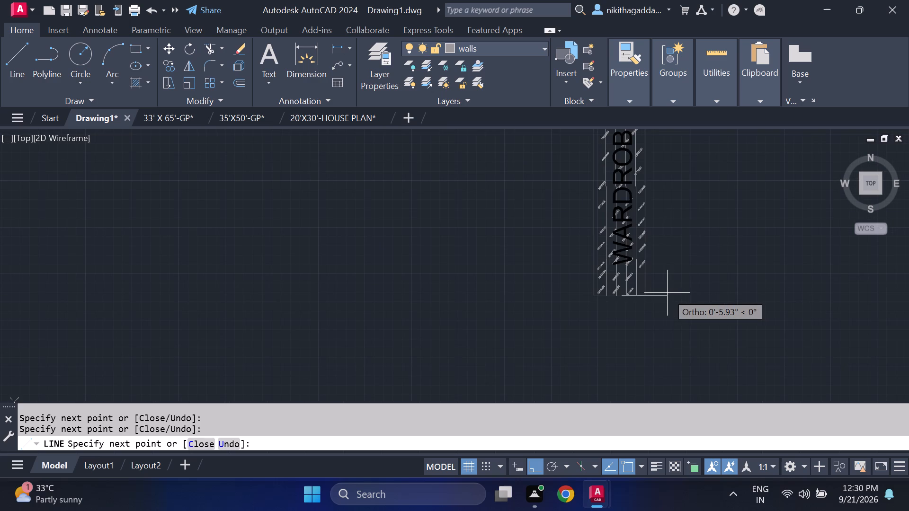
{"action": "key", "text": "Escape"}
Trim the short stub of the wardrobe's south edge that extends past the new east side line.
{"action": "scroll", "coordinate": [663, 290], "scroll_direction": "up", "scroll_amount": 4}
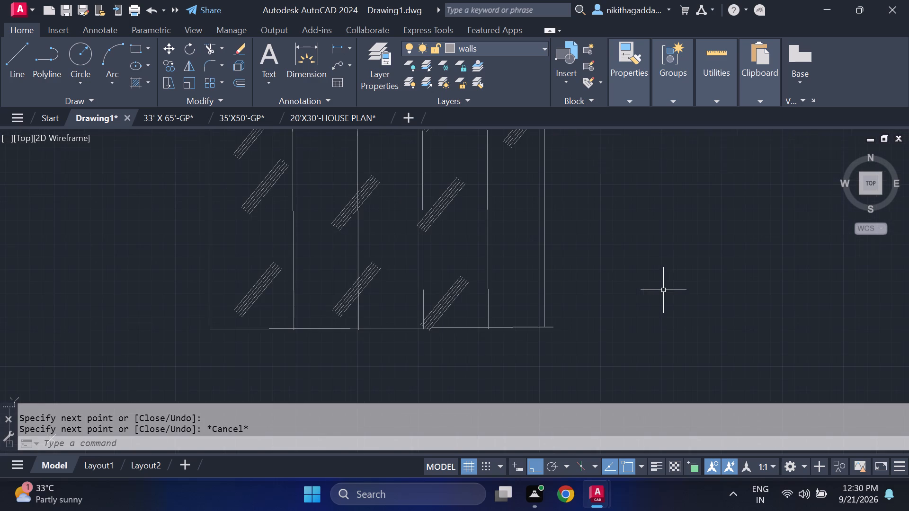
{"action": "type", "text": "tr"}
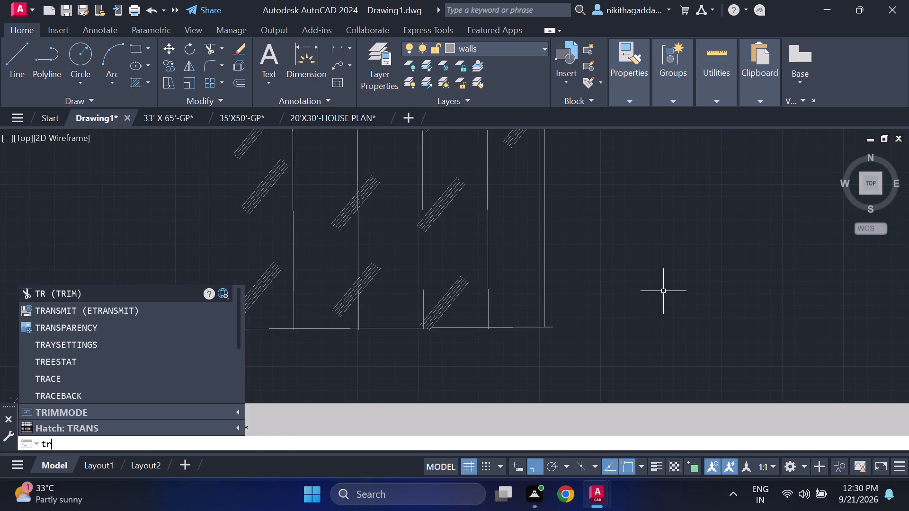
{"action": "key", "text": "Return"}
{"action": "scroll", "coordinate": [540, 320], "scroll_direction": "up", "scroll_amount": 2}
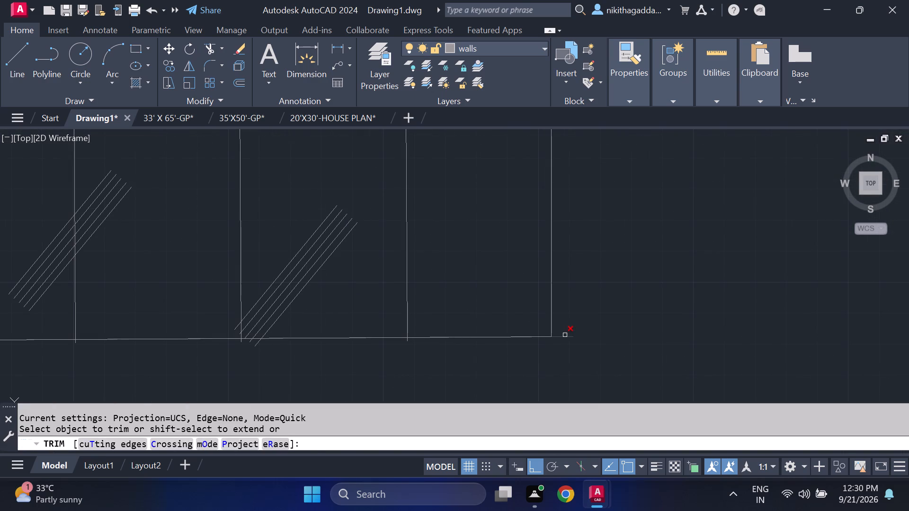
{"action": "left_click", "coordinate": [566, 335]}
{"action": "scroll", "coordinate": [569, 332], "scroll_direction": "down", "scroll_amount": 5}
{"action": "middle_click_drag", "start_coordinate": [634, 245], "coordinate": [632, 349]}
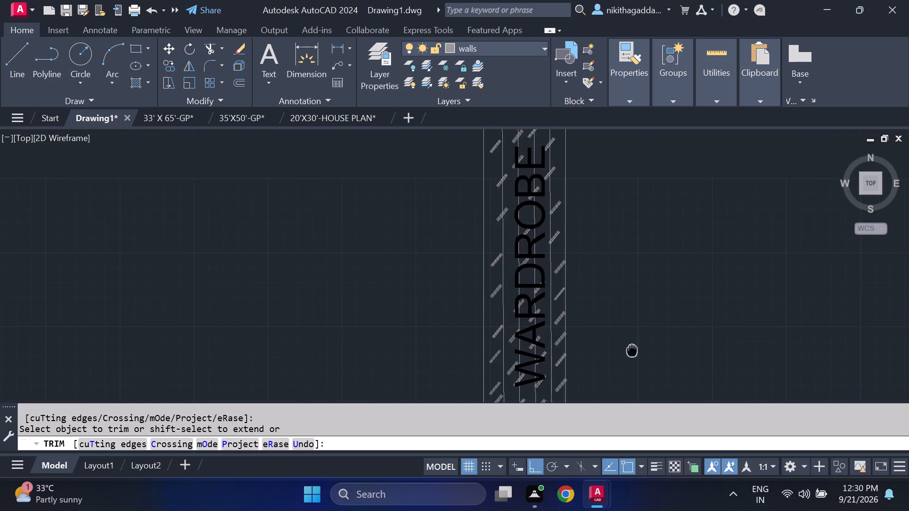
{"action": "middle_click_drag", "start_coordinate": [632, 349], "coordinate": [632, 351]}
{"action": "scroll", "coordinate": [632, 352], "scroll_direction": "down", "scroll_amount": 2}
{"action": "key", "text": "Escape"}
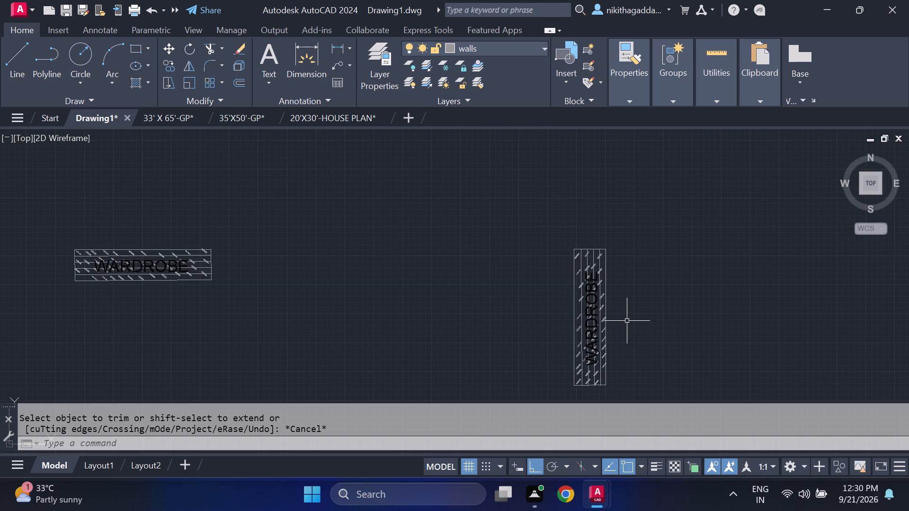
Scale the whole vertical wardrobe up slightly from its southwest corner, setting the size freehand.
{"action": "scroll", "coordinate": [625, 309], "scroll_direction": "down", "scroll_amount": 2}
{"action": "scroll", "coordinate": [630, 308], "scroll_direction": "up", "scroll_amount": 1}
{"action": "middle_click_drag", "start_coordinate": [611, 279], "coordinate": [597, 264]}
{"action": "left_click", "coordinate": [634, 238]}
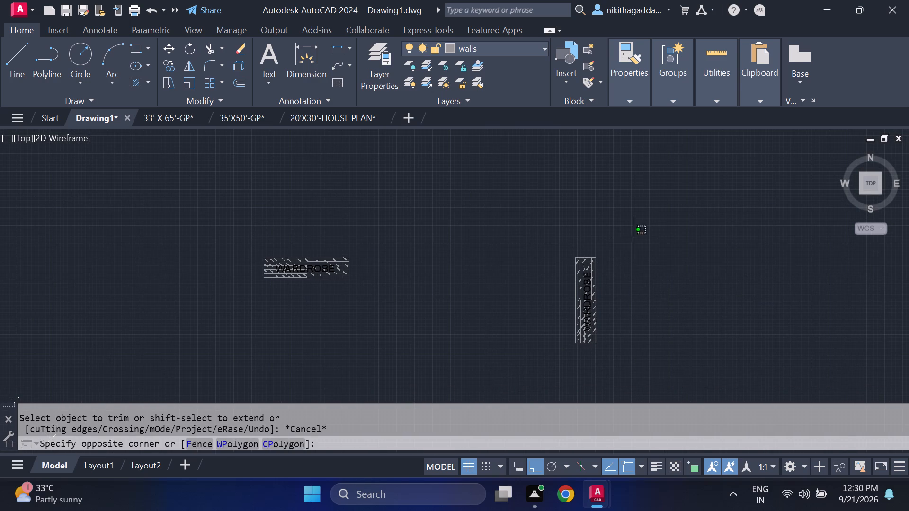
{"action": "left_click", "coordinate": [518, 361]}
{"action": "type", "text": "scale"}
{"action": "key", "text": "Return"}
{"action": "scroll", "coordinate": [532, 355], "scroll_direction": "up", "scroll_amount": 2}
{"action": "left_click", "coordinate": [640, 327]}
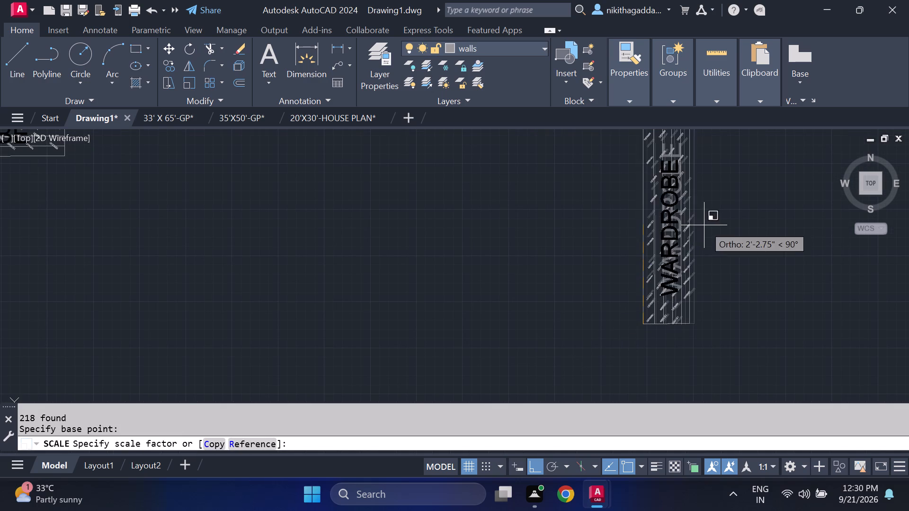
{"action": "middle_click_drag", "start_coordinate": [706, 225], "coordinate": [514, 287]}
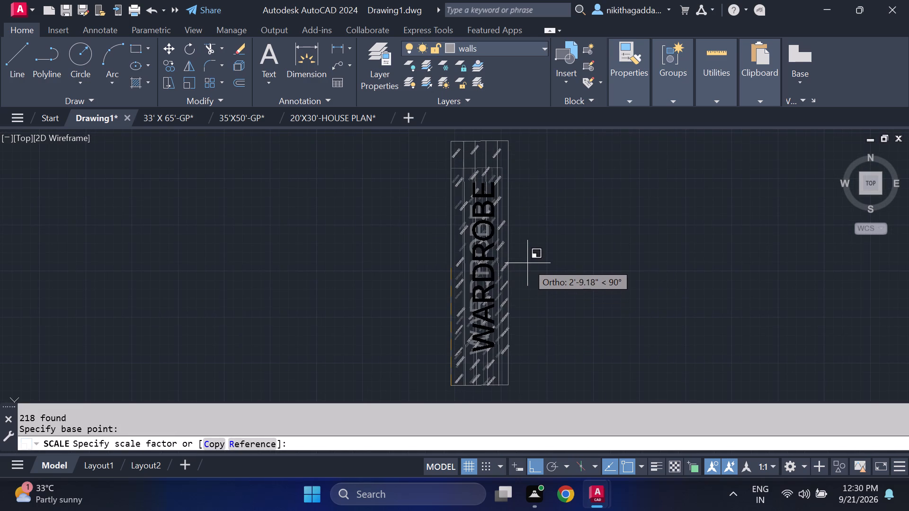
{"action": "left_click", "coordinate": [526, 266]}
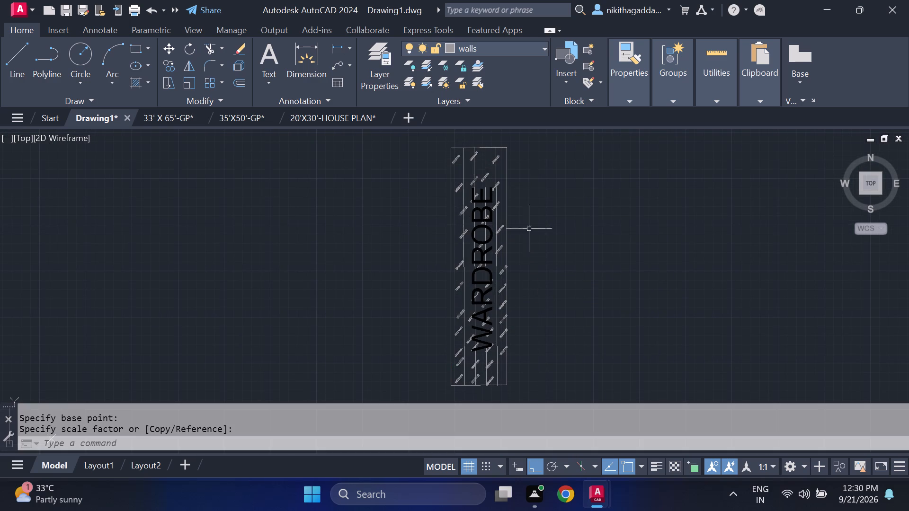
Move the vertical wardrobe by its northwest corner into the room east of the dining area, against the west wall near the southwest corner.
{"action": "scroll", "coordinate": [544, 159], "scroll_direction": "down", "scroll_amount": 2}
{"action": "left_click", "coordinate": [554, 130]}
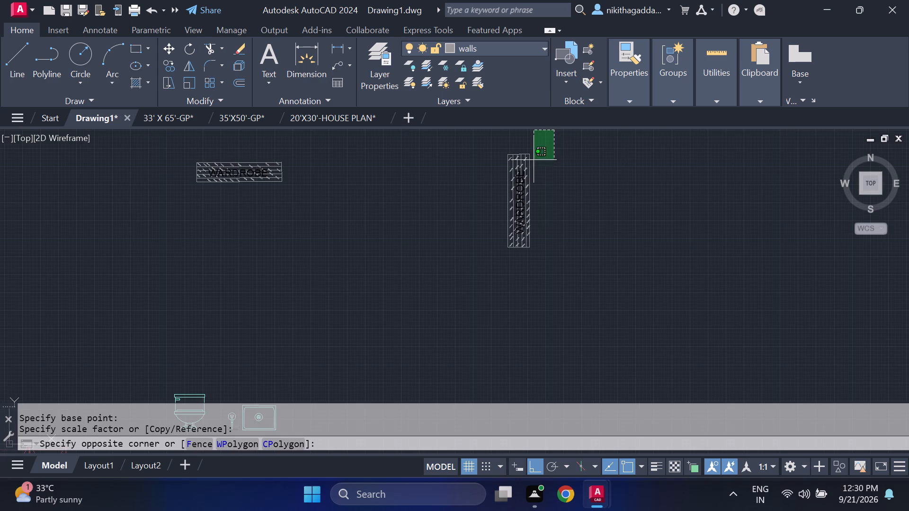
{"action": "left_click", "coordinate": [442, 290]}
{"action": "key", "text": "m"}
{"action": "key", "text": "Return"}
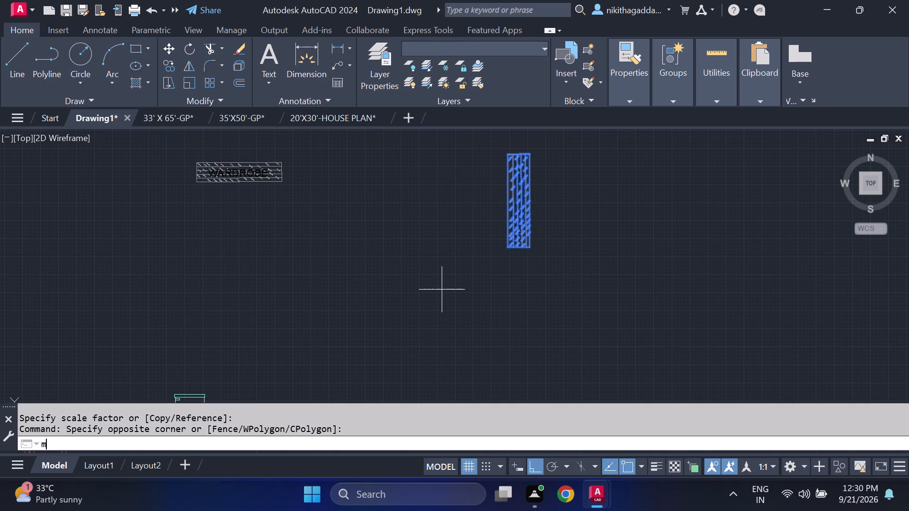
{"action": "left_click", "coordinate": [505, 153]}
{"action": "scroll", "coordinate": [589, 245], "scroll_direction": "down", "scroll_amount": 3}
{"action": "middle_click_drag", "start_coordinate": [630, 279], "coordinate": [262, 233]}
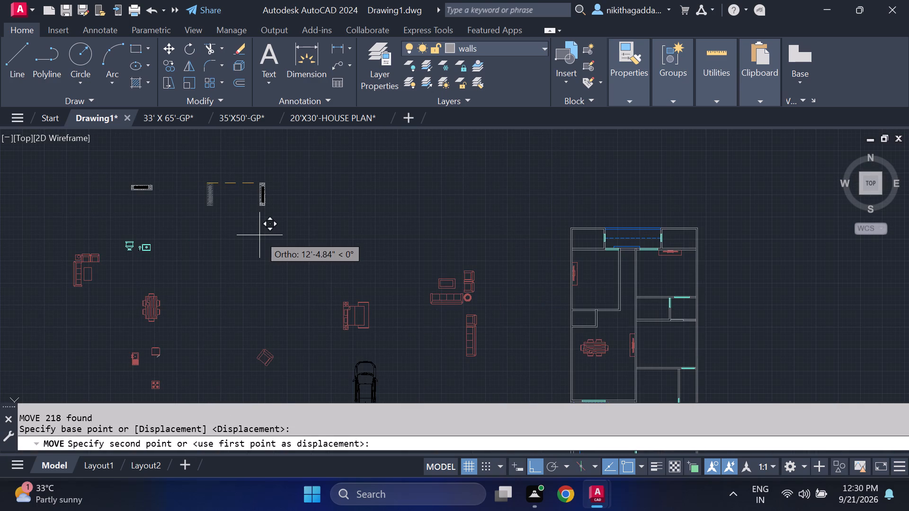
{"action": "key", "text": "F8"}
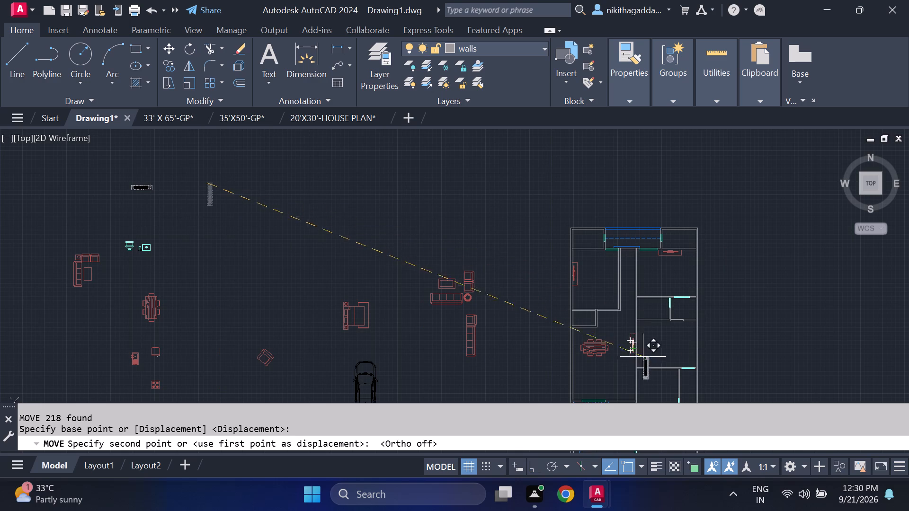
{"action": "middle_click_drag", "start_coordinate": [657, 344], "coordinate": [603, 317]}
{"action": "scroll", "coordinate": [603, 315], "scroll_direction": "up", "scroll_amount": 2}
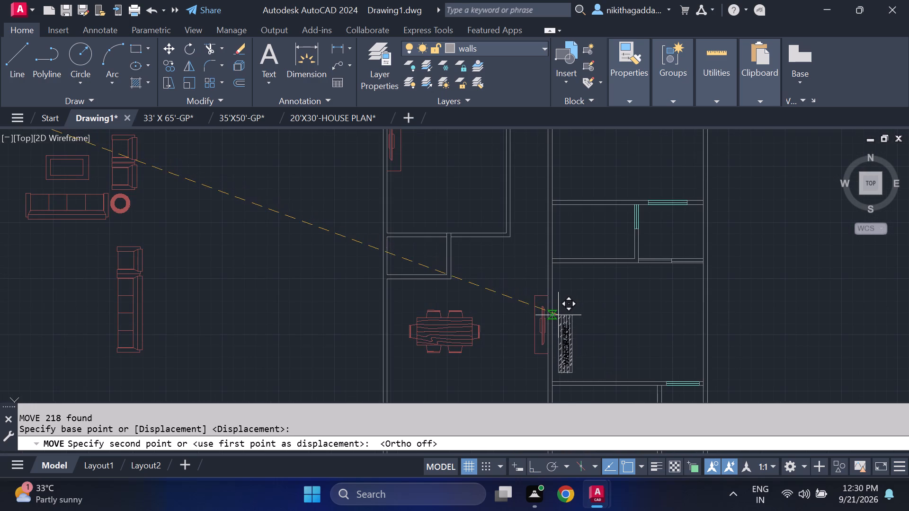
{"action": "scroll", "coordinate": [558, 316], "scroll_direction": "up", "scroll_amount": 1}
{"action": "middle_click_drag", "start_coordinate": [558, 316], "coordinate": [541, 262]}
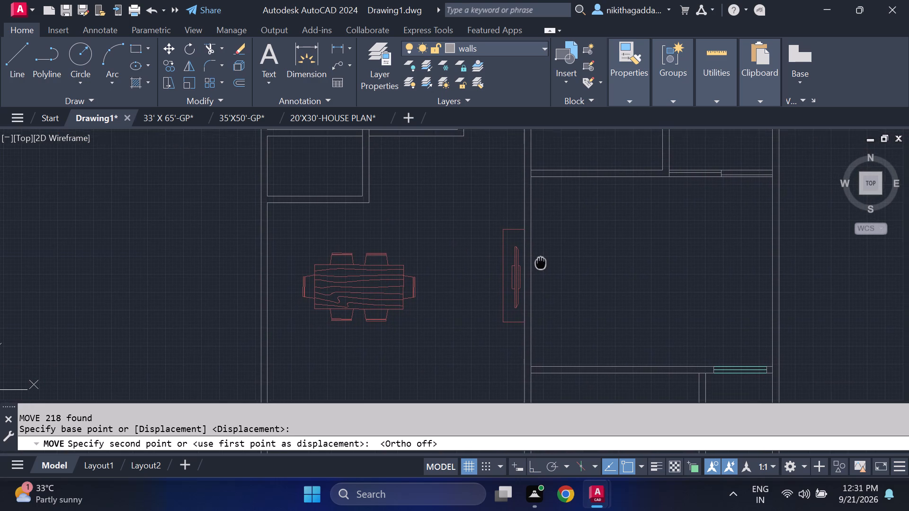
{"action": "middle_click_drag", "start_coordinate": [541, 262], "coordinate": [541, 259]}
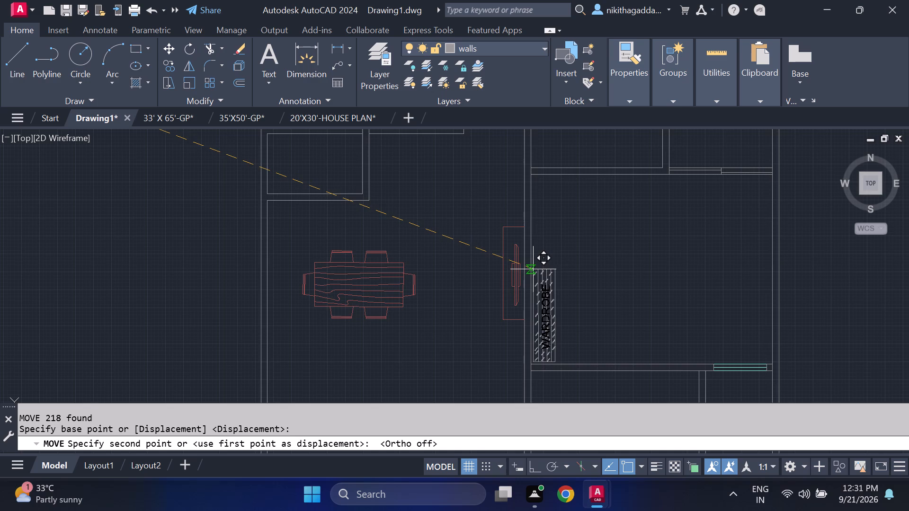
{"action": "scroll", "coordinate": [533, 269], "scroll_direction": "up", "scroll_amount": 2}
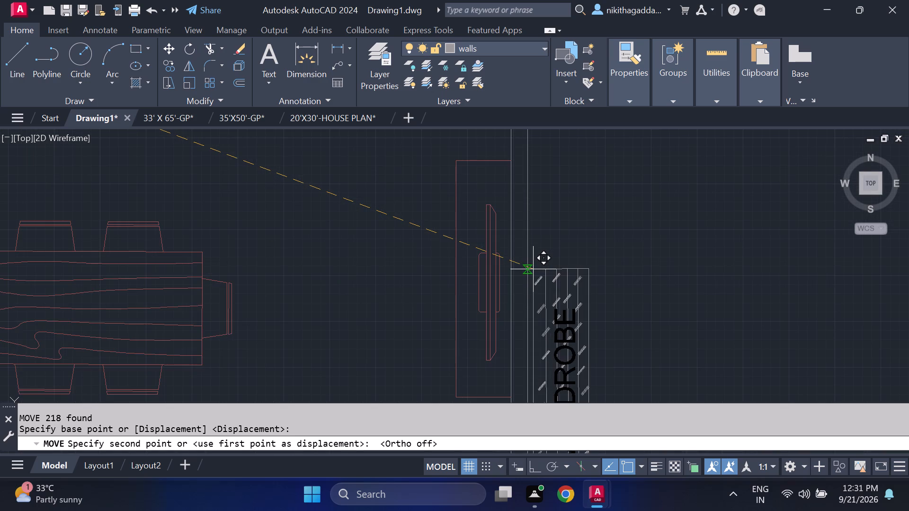
{"action": "scroll", "coordinate": [533, 269], "scroll_direction": "up", "scroll_amount": 1}
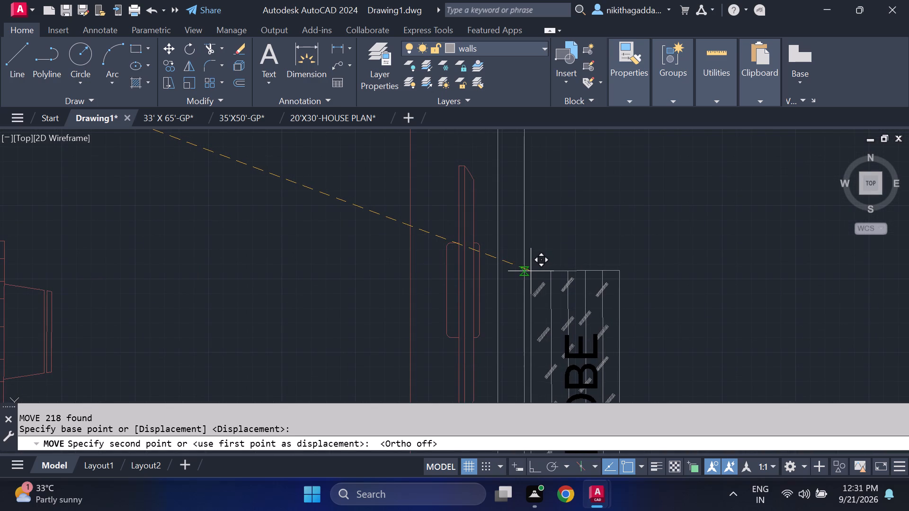
{"action": "scroll", "coordinate": [531, 270], "scroll_direction": "up", "scroll_amount": 2}
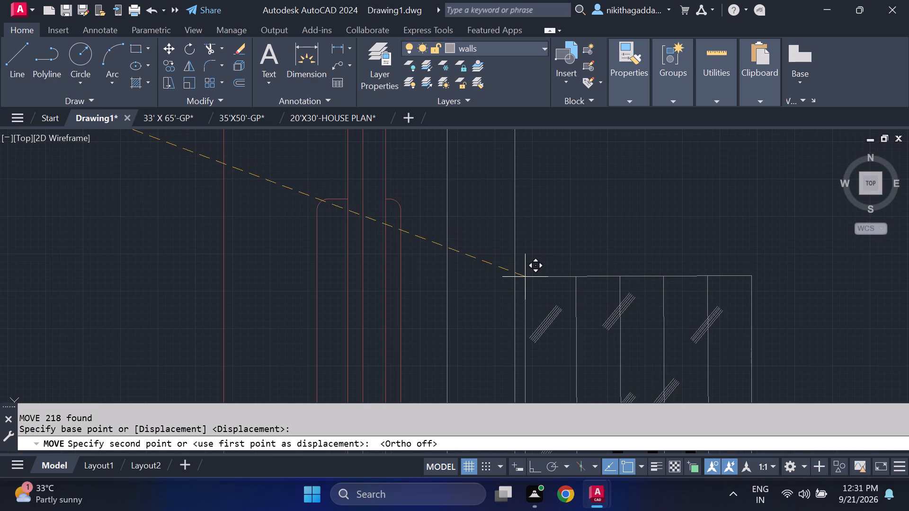
{"action": "left_click", "coordinate": [523, 278]}
{"action": "scroll", "coordinate": [546, 271], "scroll_direction": "down", "scroll_amount": 5}
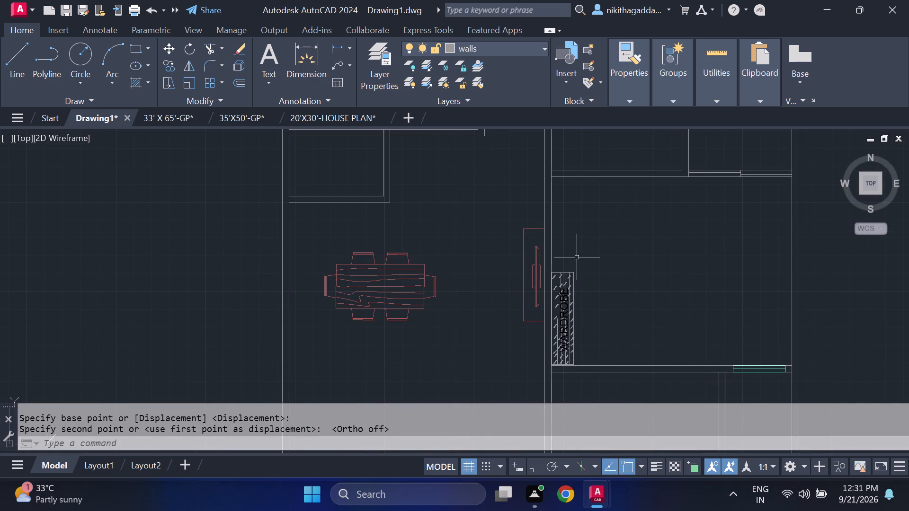
Draw a 4.5" thick wall outline across the wardrobe's north end, from the west wall to the wardrobe's east side and back.
{"action": "key", "text": "l"}
{"action": "key", "text": "Return"}
{"action": "scroll", "coordinate": [575, 255], "scroll_direction": "up", "scroll_amount": 3}
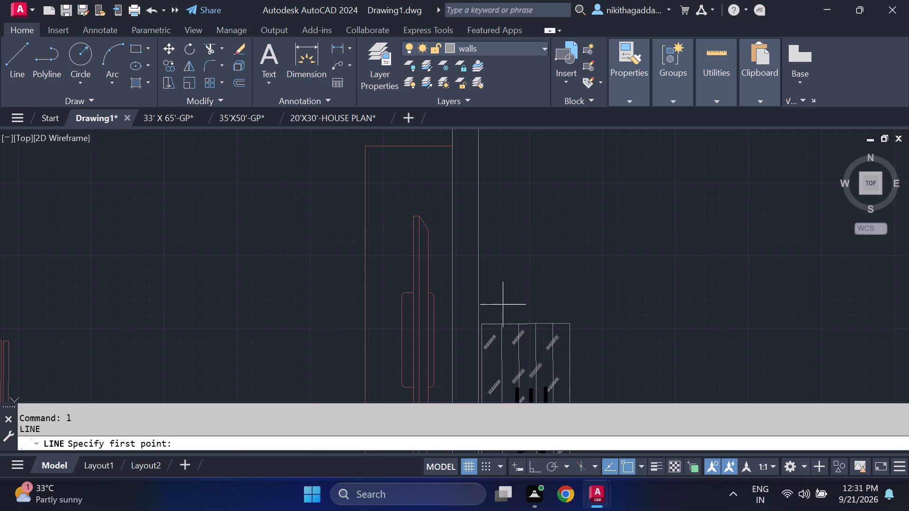
{"action": "scroll", "coordinate": [476, 324], "scroll_direction": "up", "scroll_amount": 2}
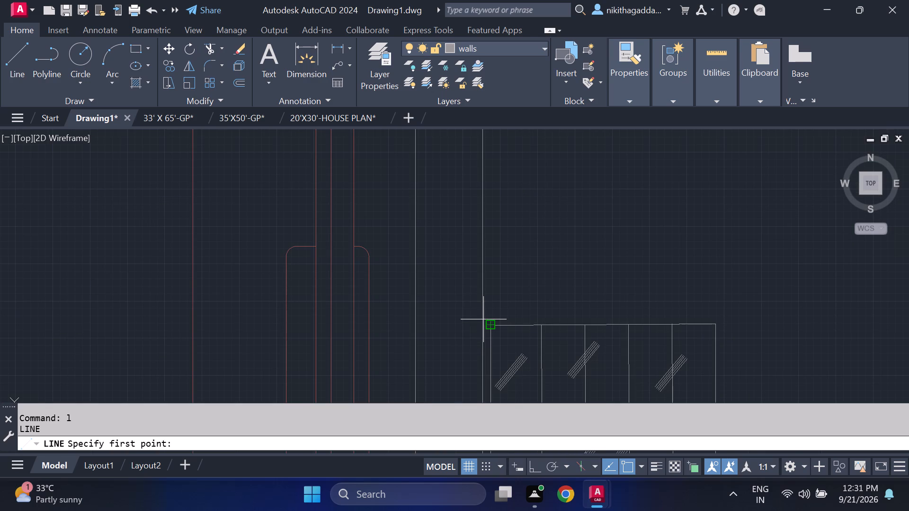
{"action": "scroll", "coordinate": [482, 318], "scroll_direction": "up", "scroll_amount": 2}
{"action": "left_click", "coordinate": [483, 327]}
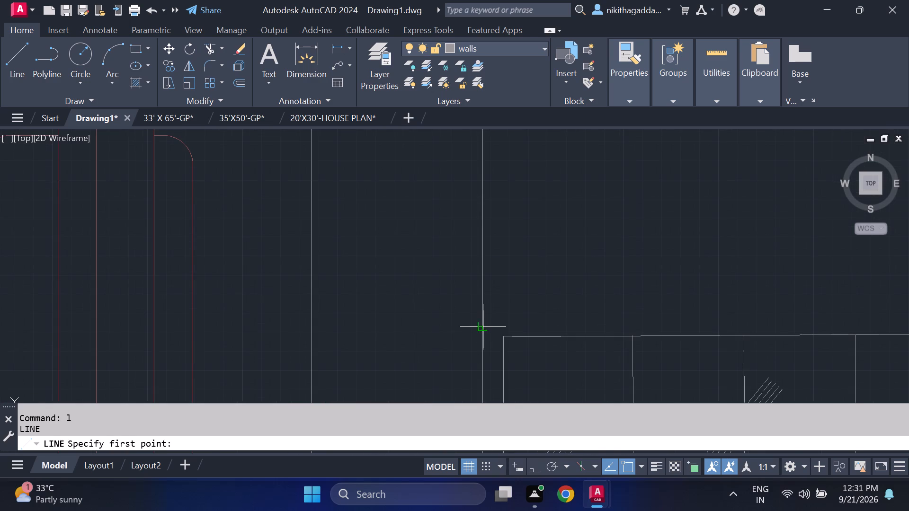
{"action": "middle_click_drag", "start_coordinate": [819, 324], "coordinate": [464, 302]}
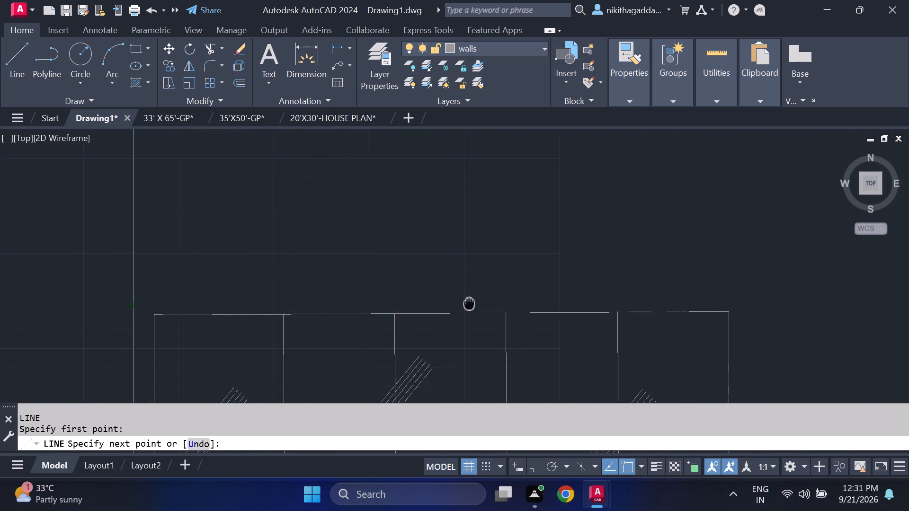
{"action": "middle_click_drag", "start_coordinate": [464, 302], "coordinate": [458, 303]}
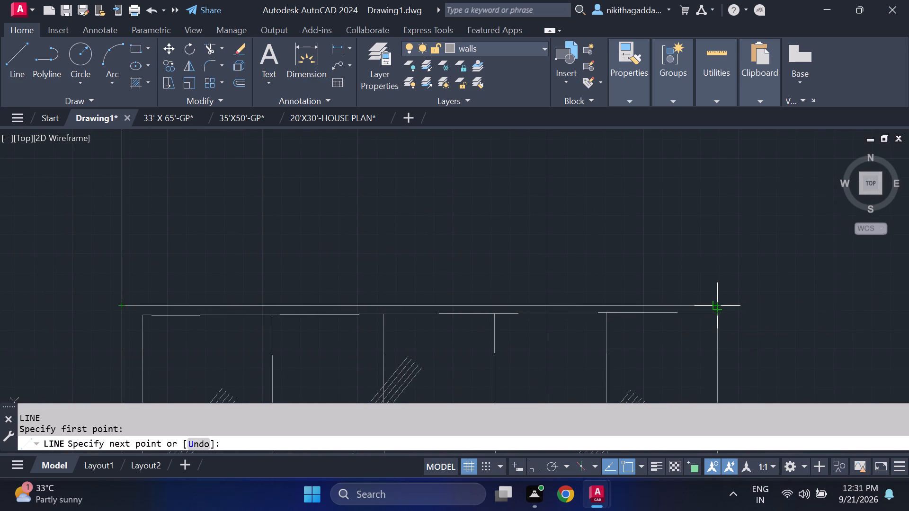
{"action": "left_click", "coordinate": [715, 307]}
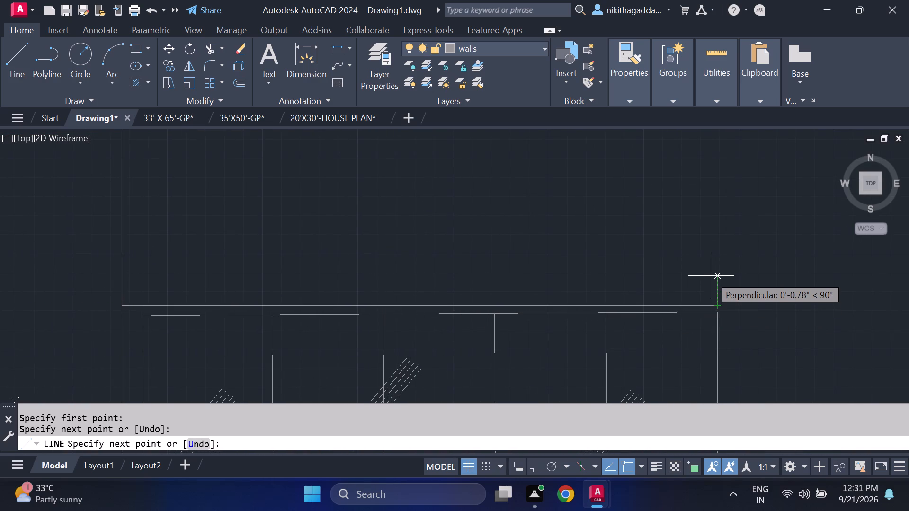
{"action": "key", "text": "4"}
{"action": "type", "text": ".5\""}
{"action": "key", "text": "Return"}
{"action": "scroll", "coordinate": [113, 242], "scroll_direction": "down", "scroll_amount": 4}
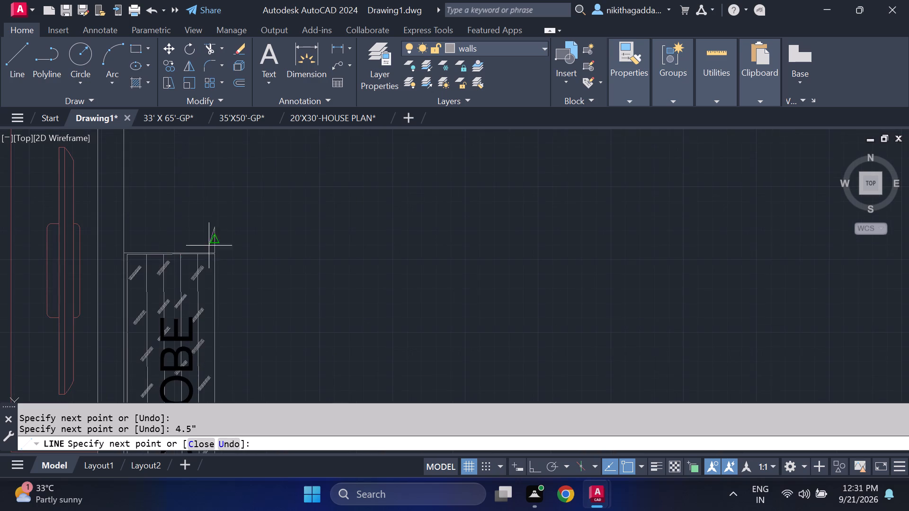
{"action": "middle_click_drag", "start_coordinate": [169, 212], "coordinate": [421, 234]}
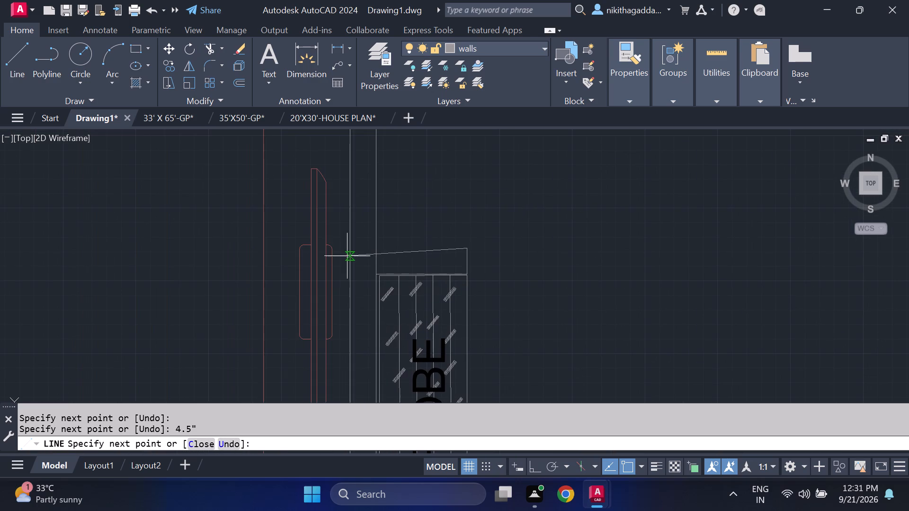
{"action": "key", "text": "F8"}
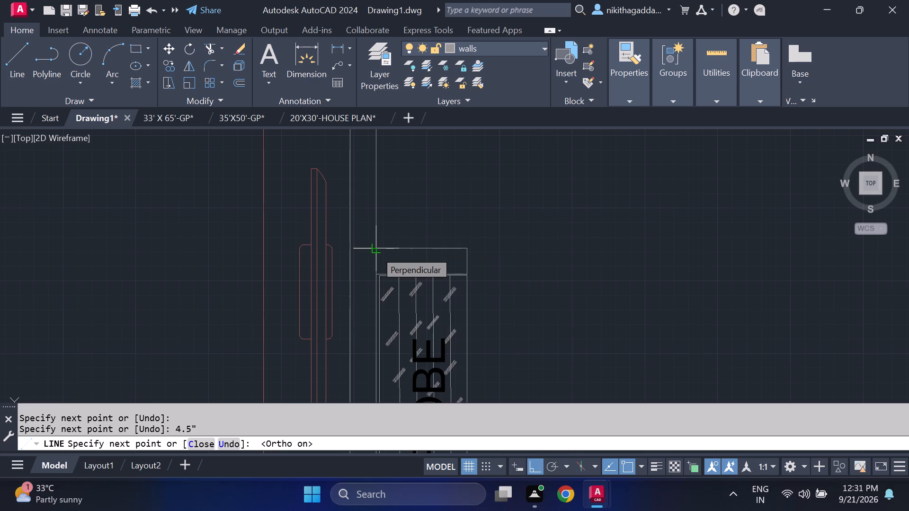
{"action": "left_click", "coordinate": [375, 251]}
{"action": "scroll", "coordinate": [609, 225], "scroll_direction": "down", "scroll_amount": 4}
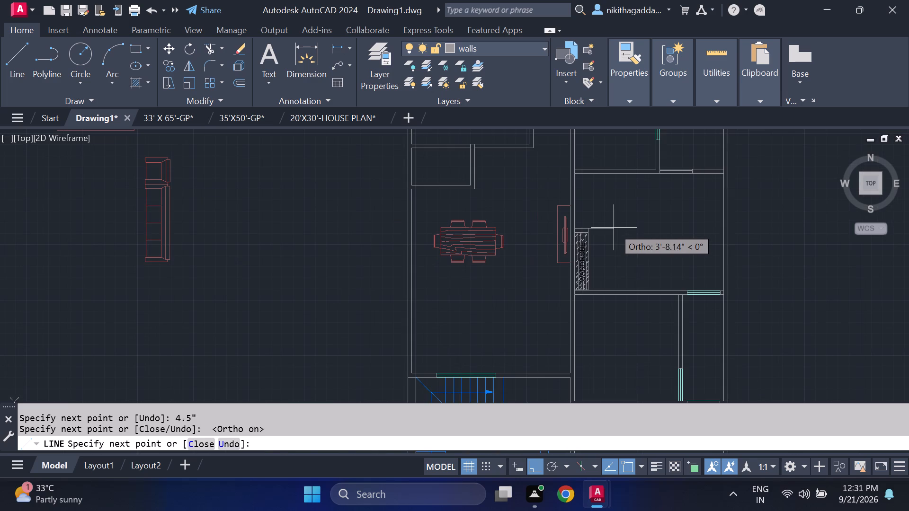
{"action": "key", "text": "Escape"}
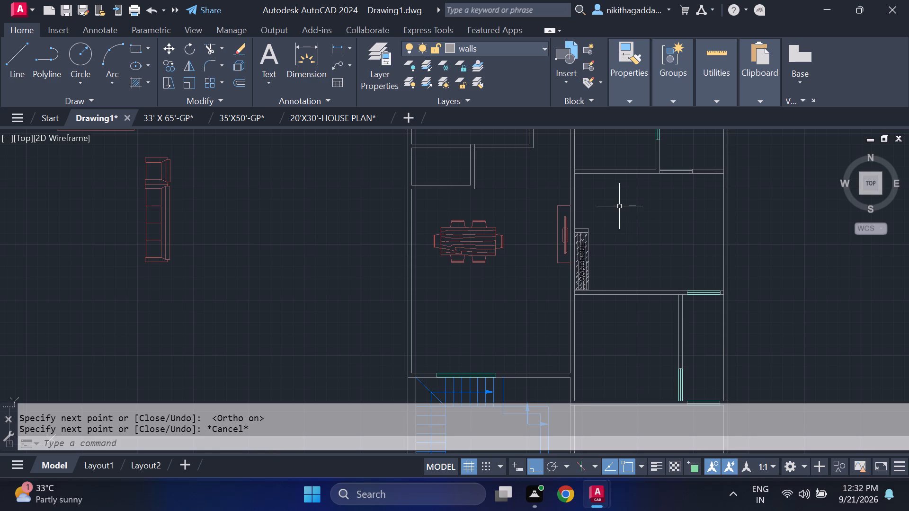
Trim the short wall-line segment where the cross wall north of the wardrobe room meets the room's west wall.
{"action": "middle_click_drag", "start_coordinate": [601, 217], "coordinate": [473, 286]}
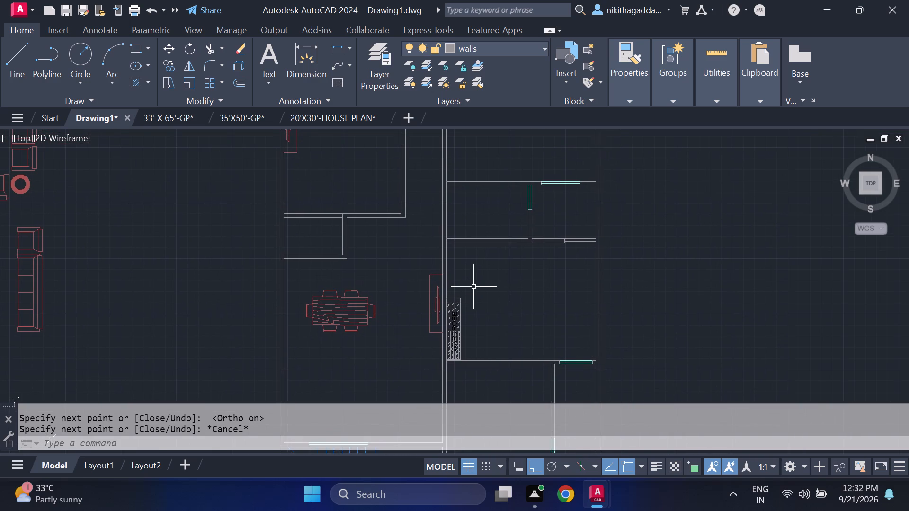
{"action": "type", "text": "tr"}
{"action": "key", "text": "Return"}
{"action": "scroll", "coordinate": [447, 260], "scroll_direction": "up", "scroll_amount": 2}
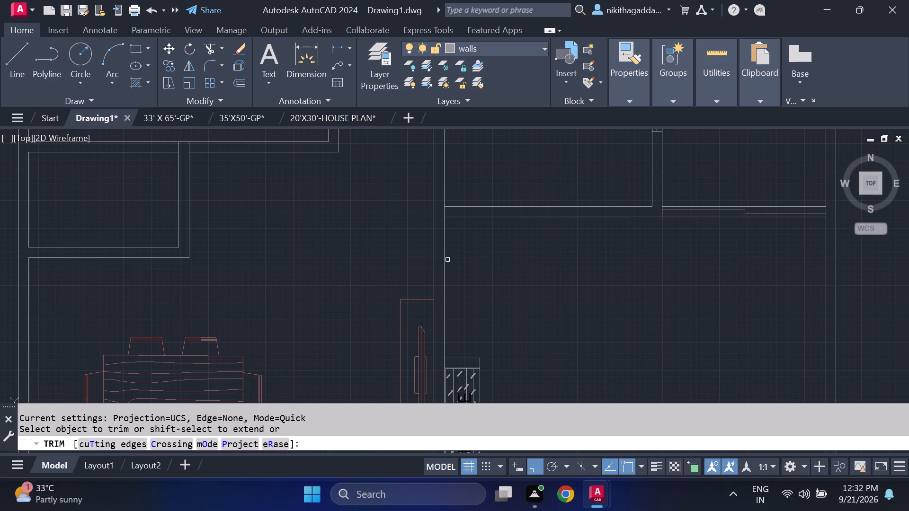
{"action": "left_click", "coordinate": [445, 210]}
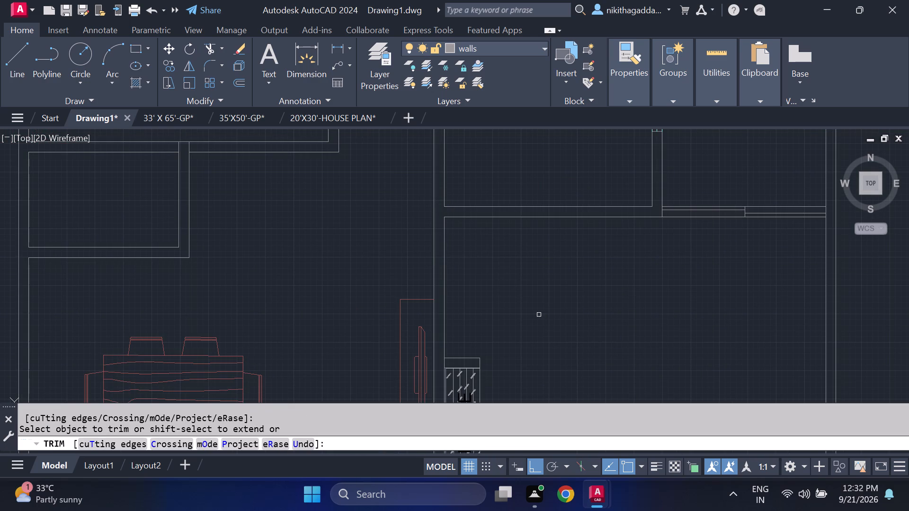
{"action": "scroll", "coordinate": [518, 317], "scroll_direction": "down", "scroll_amount": 2}
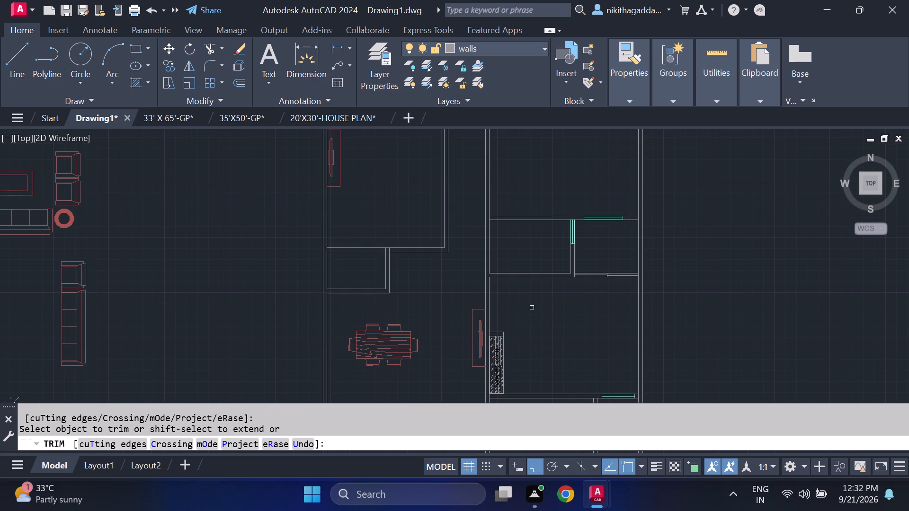
{"action": "scroll", "coordinate": [502, 343], "scroll_direction": "up", "scroll_amount": 3}
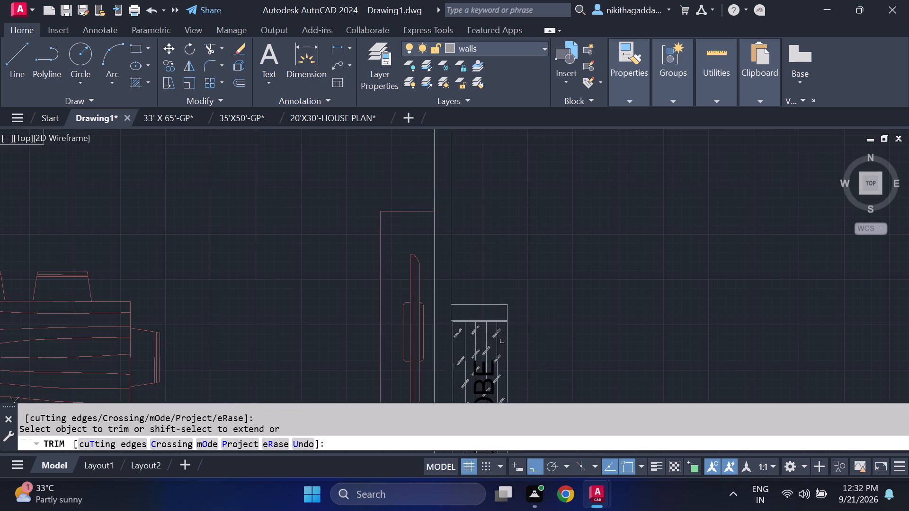
{"action": "scroll", "coordinate": [536, 322], "scroll_direction": "down", "scroll_amount": 2}
{"action": "middle_click_drag", "start_coordinate": [536, 328], "coordinate": [516, 283]}
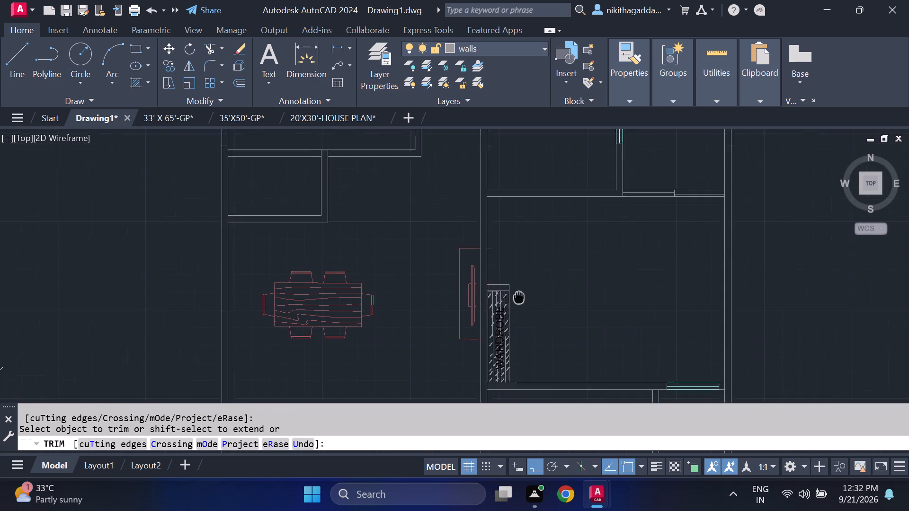
{"action": "middle_click_drag", "start_coordinate": [516, 283], "coordinate": [499, 223]}
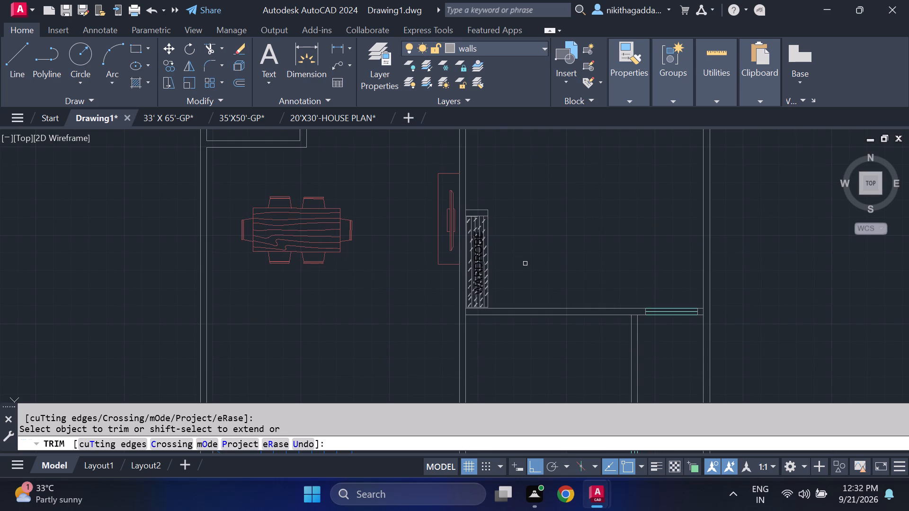
{"action": "key", "text": "Escape"}
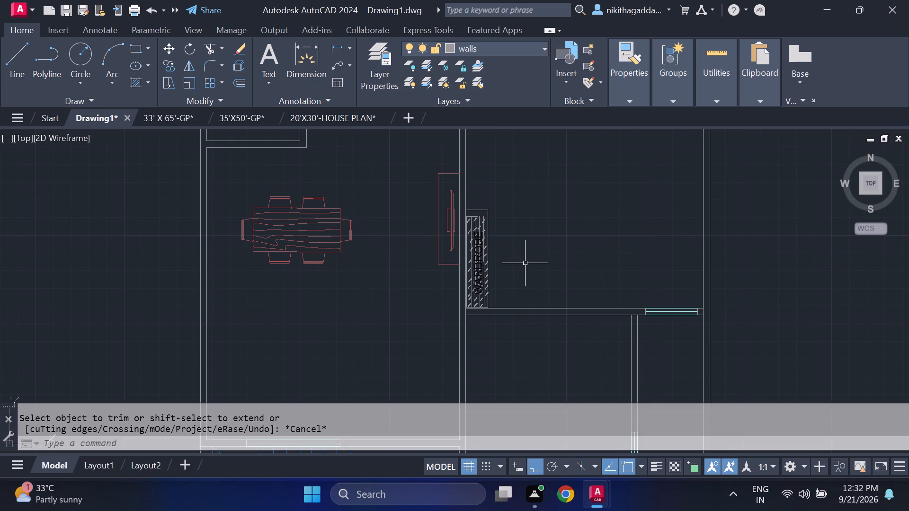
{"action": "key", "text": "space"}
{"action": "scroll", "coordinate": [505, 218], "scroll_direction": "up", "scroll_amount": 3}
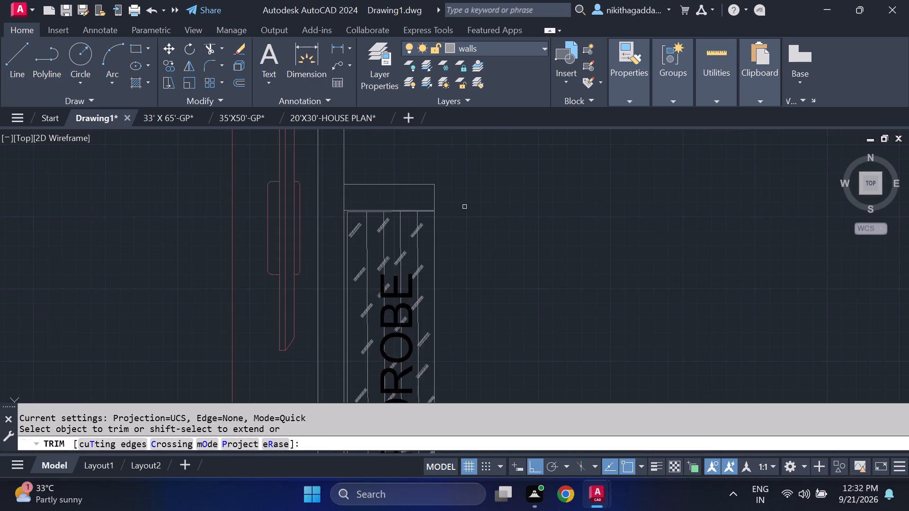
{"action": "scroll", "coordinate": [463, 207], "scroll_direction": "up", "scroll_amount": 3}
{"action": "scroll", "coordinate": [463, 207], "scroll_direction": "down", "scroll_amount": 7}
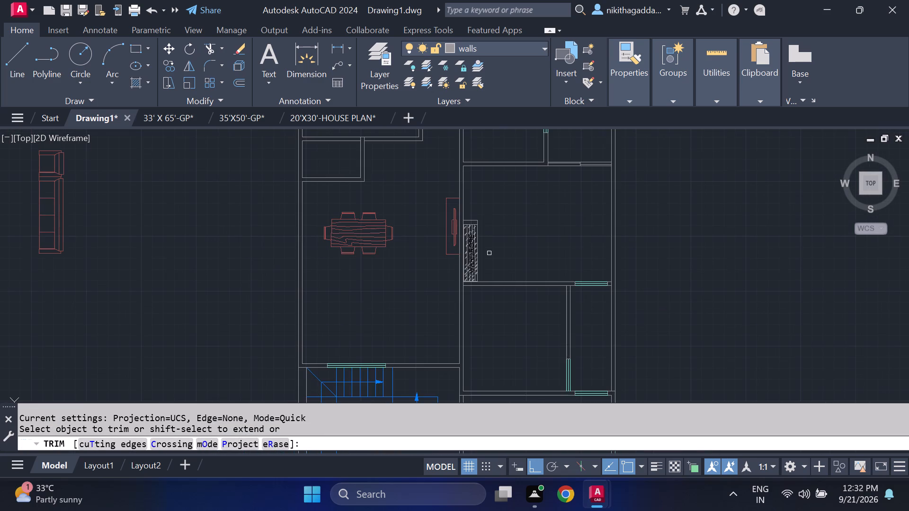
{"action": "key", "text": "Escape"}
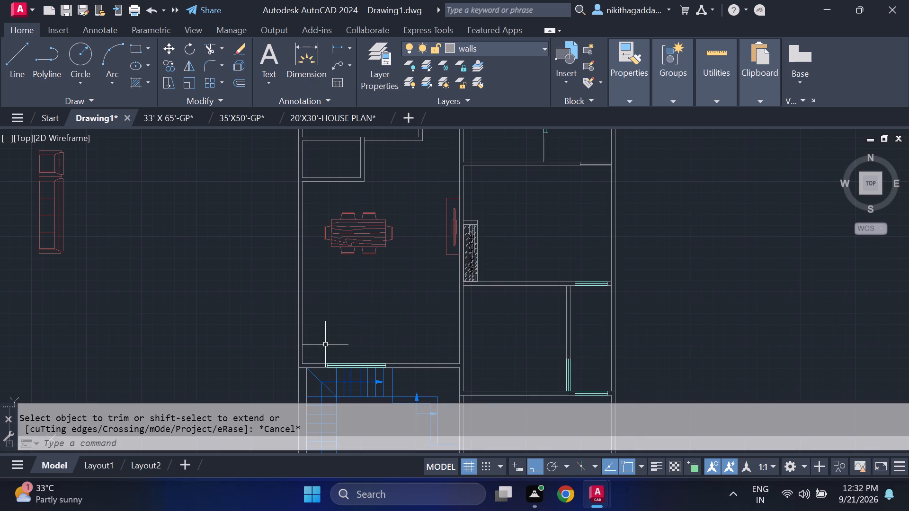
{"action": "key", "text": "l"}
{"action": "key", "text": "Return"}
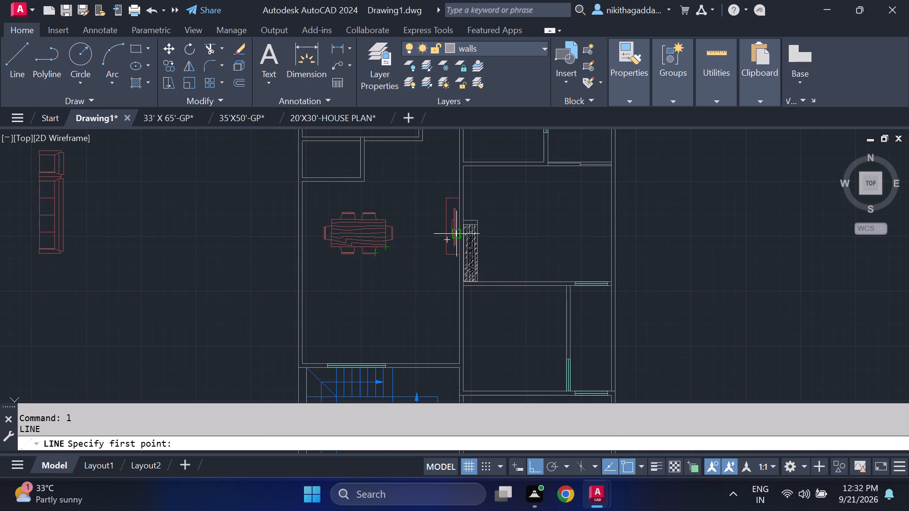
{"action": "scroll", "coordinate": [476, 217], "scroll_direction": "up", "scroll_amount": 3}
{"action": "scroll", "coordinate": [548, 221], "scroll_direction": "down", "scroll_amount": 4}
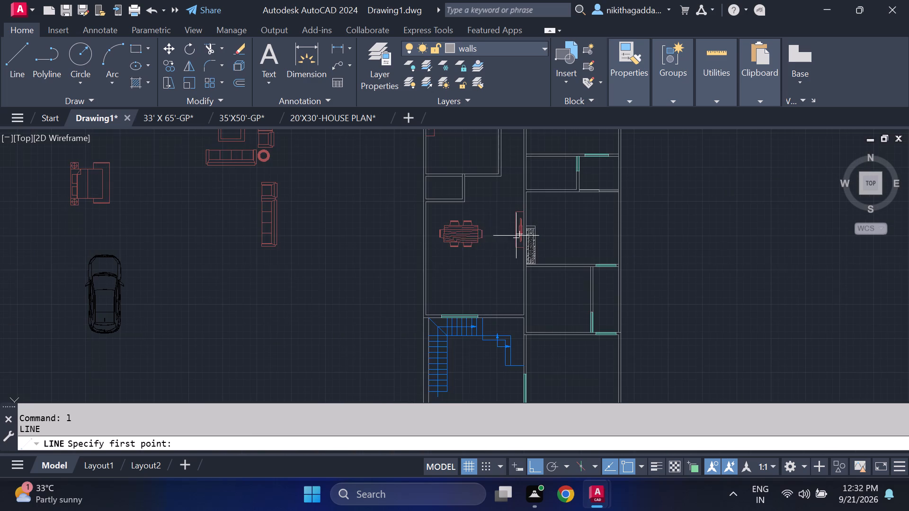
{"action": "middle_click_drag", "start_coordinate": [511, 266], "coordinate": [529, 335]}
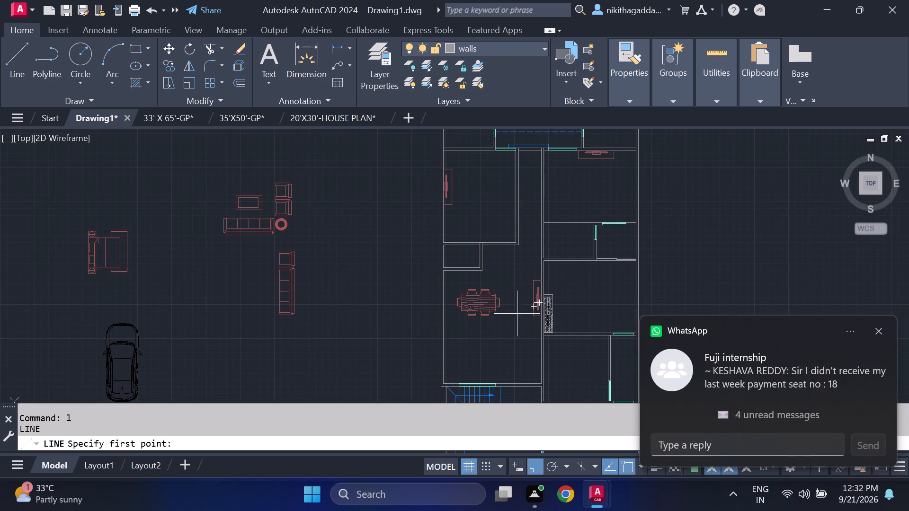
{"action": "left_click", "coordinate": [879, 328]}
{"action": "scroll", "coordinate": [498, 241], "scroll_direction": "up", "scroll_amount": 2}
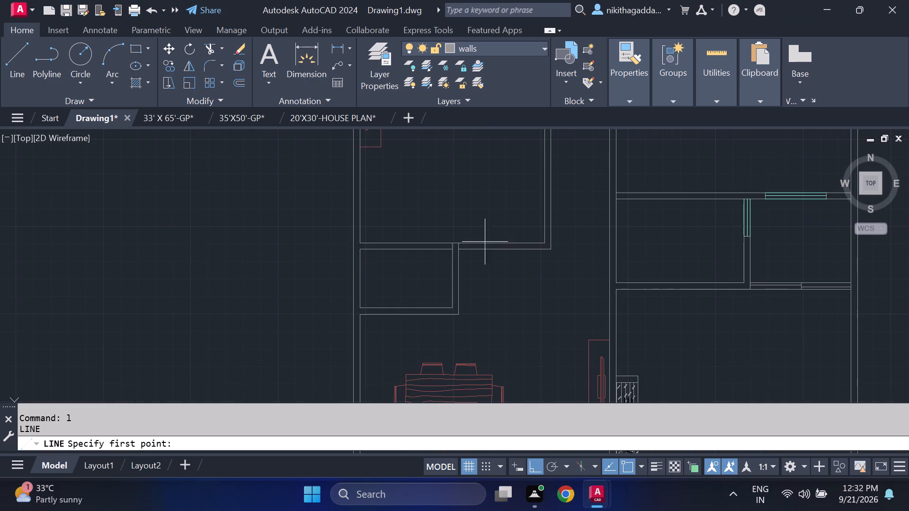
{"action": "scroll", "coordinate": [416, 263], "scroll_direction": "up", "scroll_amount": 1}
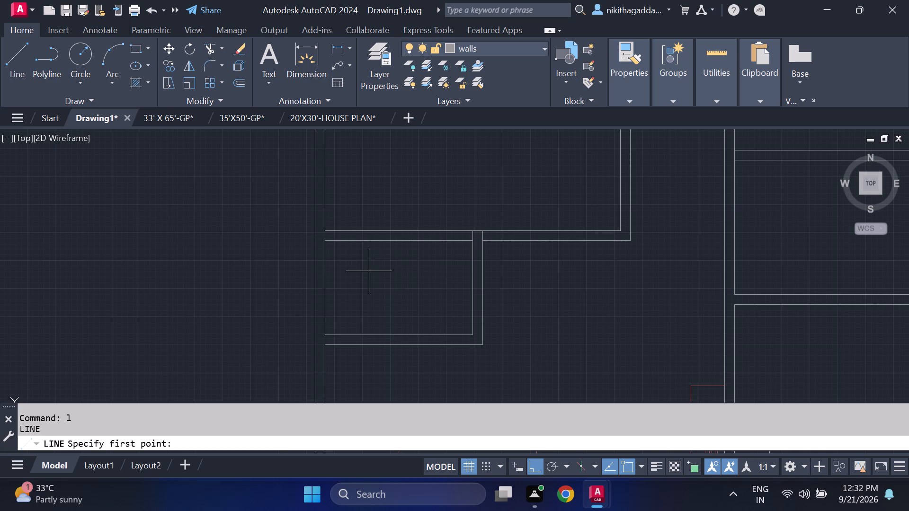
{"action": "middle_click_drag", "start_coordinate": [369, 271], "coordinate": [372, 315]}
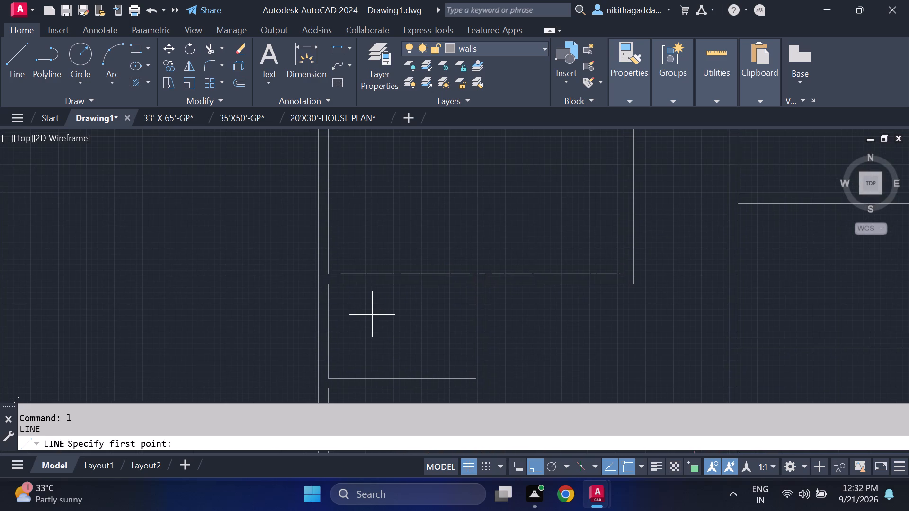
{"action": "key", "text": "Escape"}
Move the spare horizontal wardrobe by its northeast corner into the southwest corner of the northwest room with the TV unit.
{"action": "scroll", "coordinate": [314, 307], "scroll_direction": "down", "scroll_amount": 1}
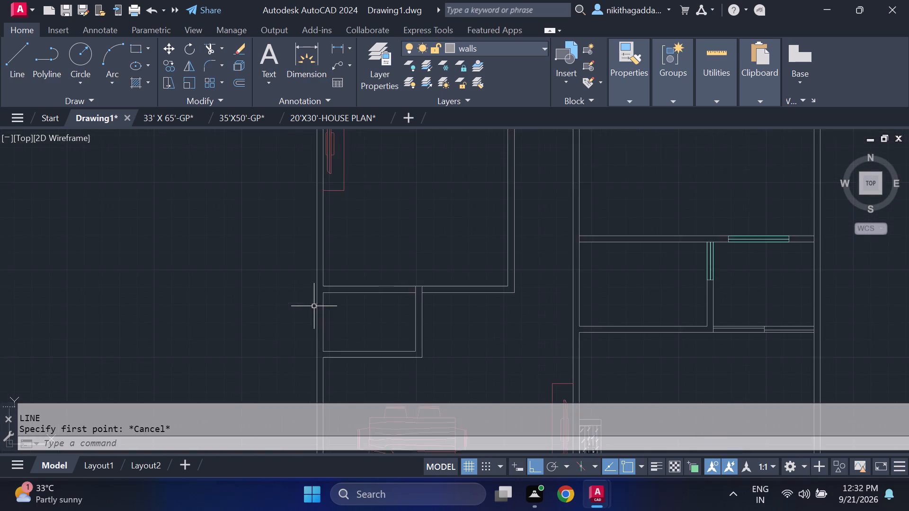
{"action": "scroll", "coordinate": [313, 305], "scroll_direction": "down", "scroll_amount": 1}
{"action": "scroll", "coordinate": [359, 311], "scroll_direction": "down", "scroll_amount": 2}
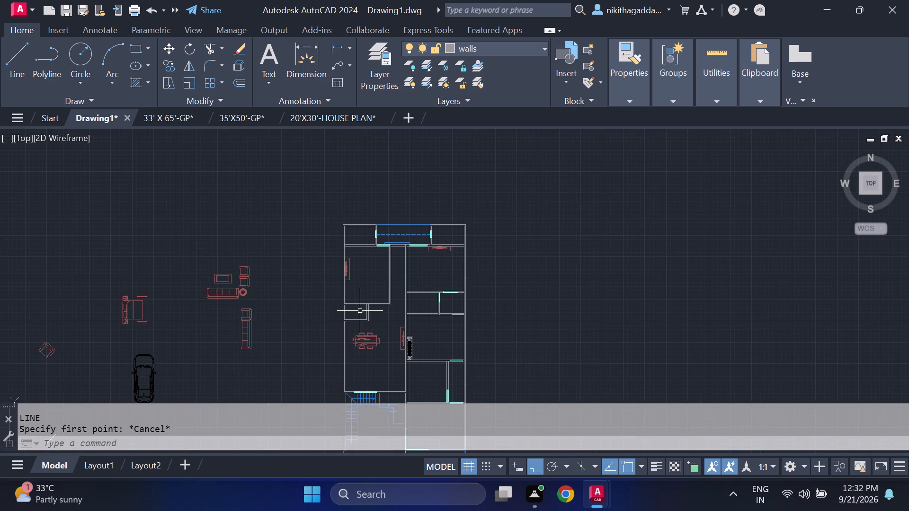
{"action": "scroll", "coordinate": [360, 311], "scroll_direction": "up", "scroll_amount": 2}
{"action": "scroll", "coordinate": [213, 329], "scroll_direction": "down", "scroll_amount": 2}
{"action": "middle_click_drag", "start_coordinate": [129, 337], "coordinate": [472, 348]}
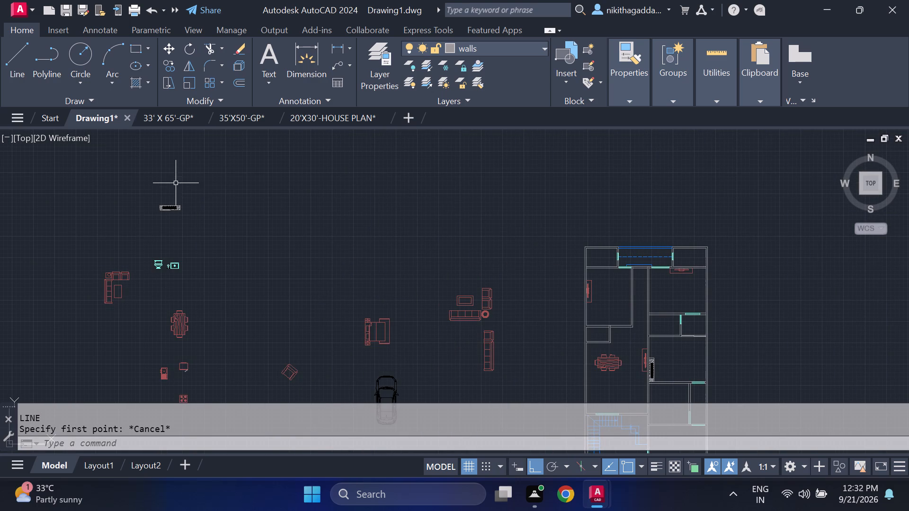
{"action": "scroll", "coordinate": [176, 183], "scroll_direction": "up", "scroll_amount": 3}
{"action": "left_click_drag", "start_coordinate": [266, 218], "coordinate": [243, 234]}
{"action": "left_click", "coordinate": [37, 325]}
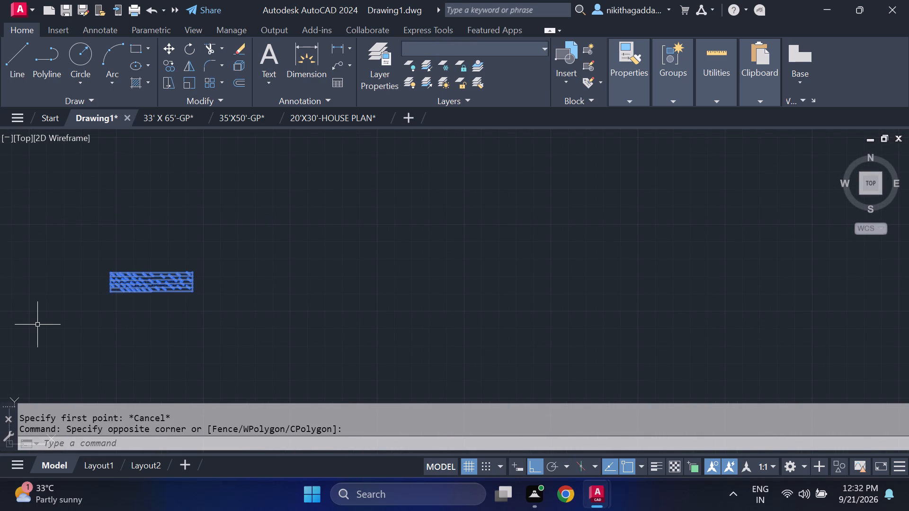
{"action": "key", "text": "m"}
{"action": "key", "text": "Return"}
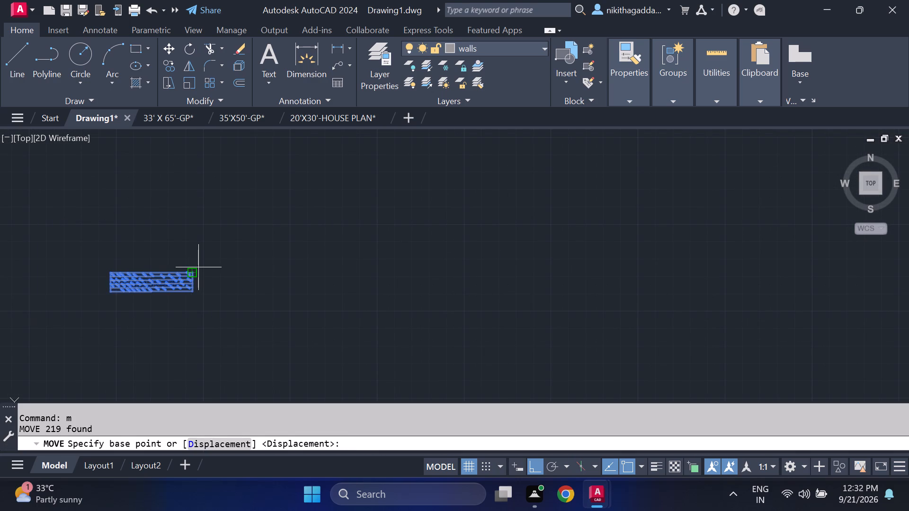
{"action": "left_click", "coordinate": [198, 268]}
{"action": "scroll", "coordinate": [588, 277], "scroll_direction": "down", "scroll_amount": 3}
{"action": "middle_click_drag", "start_coordinate": [608, 279], "coordinate": [325, 250]}
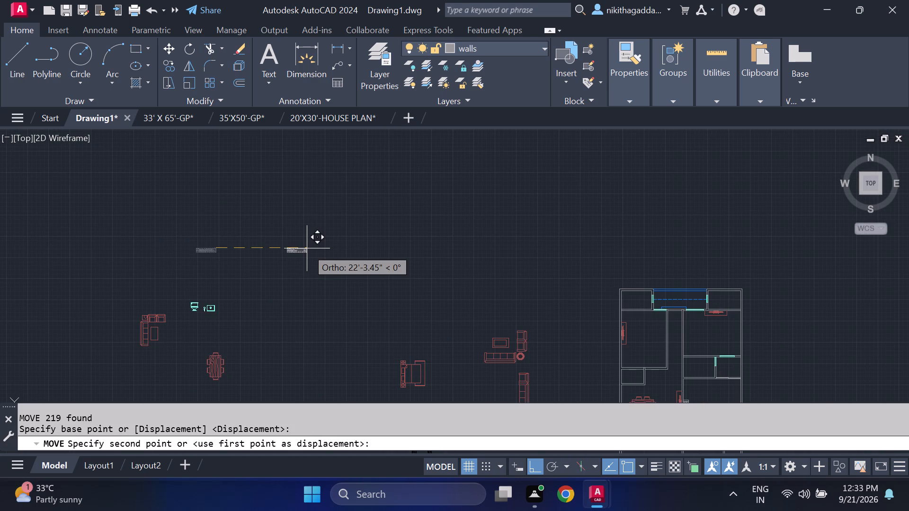
{"action": "key", "text": "F8"}
{"action": "scroll", "coordinate": [641, 364], "scroll_direction": "up", "scroll_amount": 3}
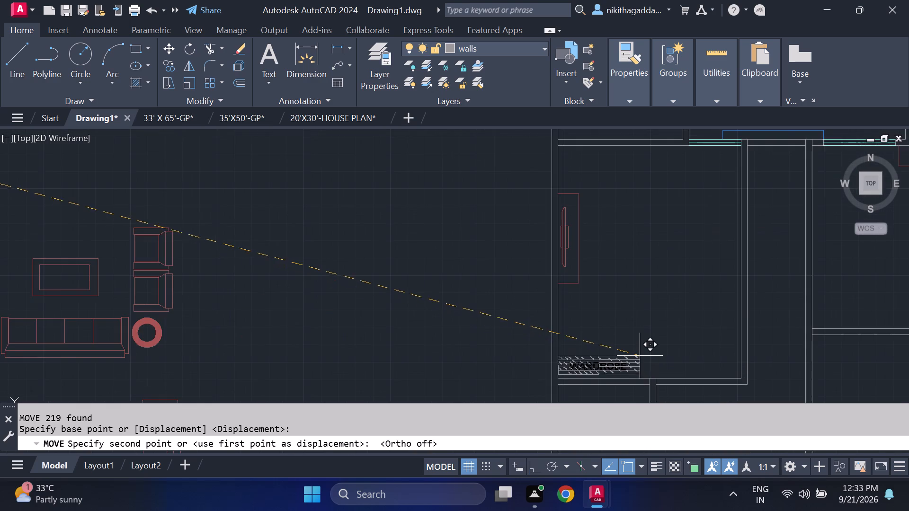
{"action": "scroll", "coordinate": [642, 355], "scroll_direction": "up", "scroll_amount": 2}
{"action": "middle_click_drag", "start_coordinate": [655, 348], "coordinate": [615, 254]}
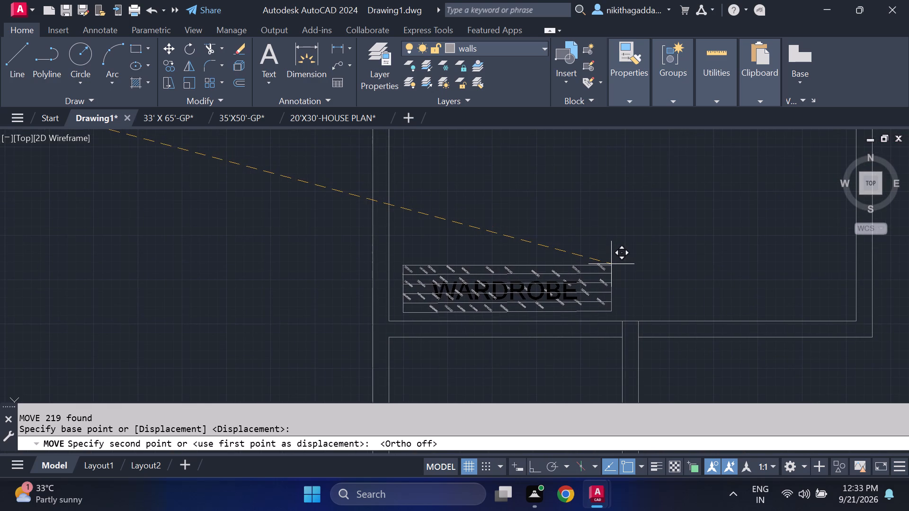
{"action": "left_click", "coordinate": [605, 266]}
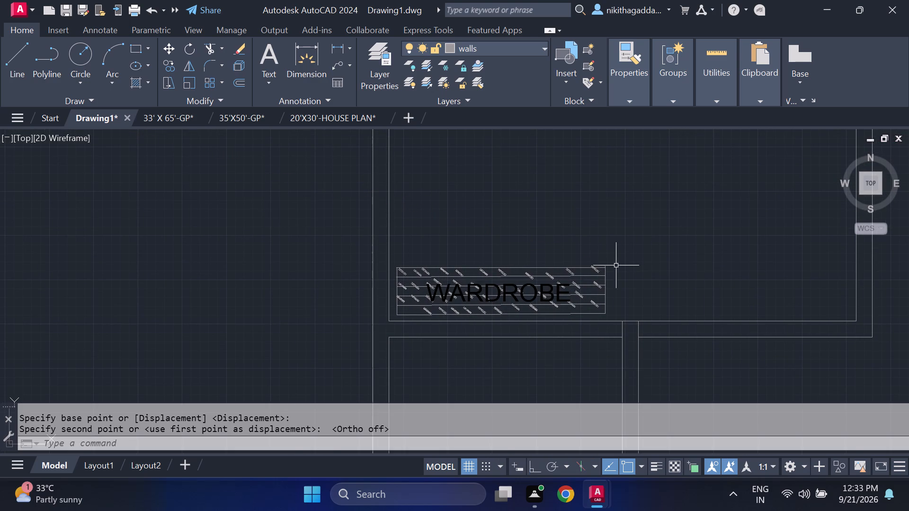
Scale the whole horizontal wardrobe up slightly from its southwest corner, setting the size freehand.
{"action": "scroll", "coordinate": [584, 286], "scroll_direction": "up", "scroll_amount": 1}
{"action": "left_click", "coordinate": [627, 240]}
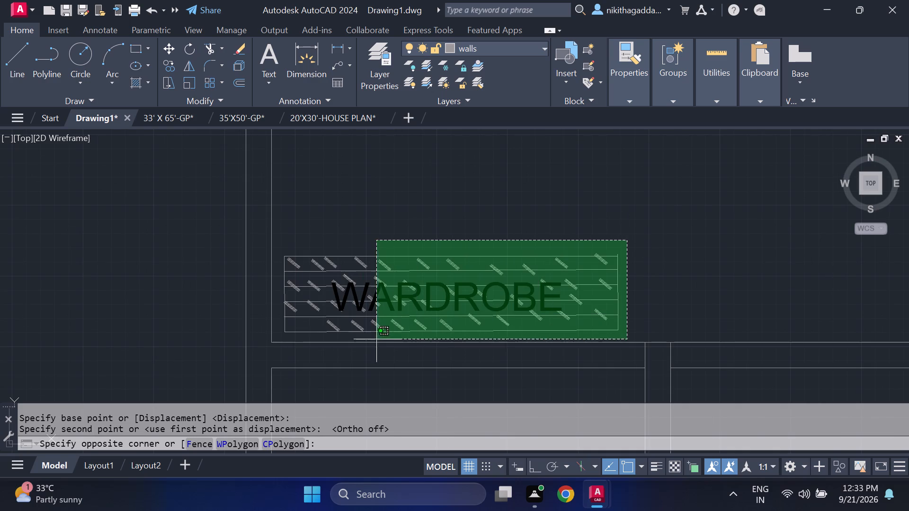
{"action": "left_click", "coordinate": [280, 339]}
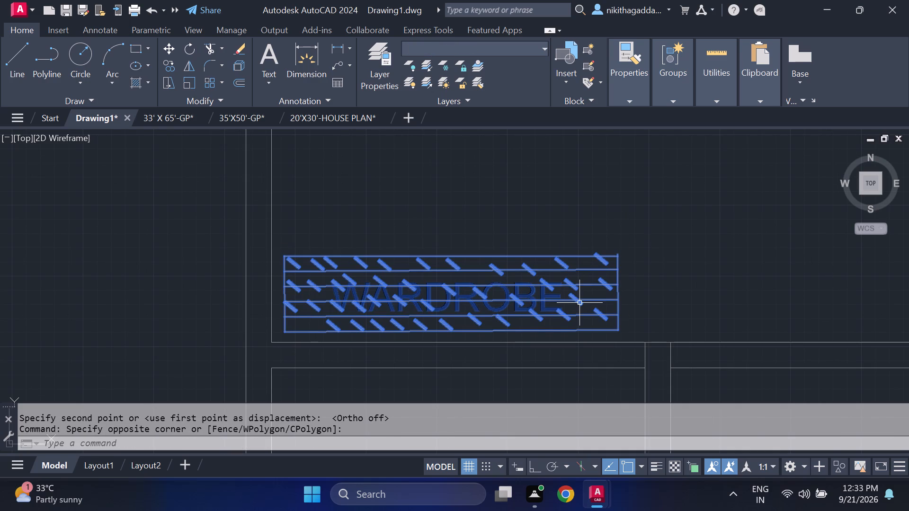
{"action": "type", "text": "scale"}
{"action": "key", "text": "Return"}
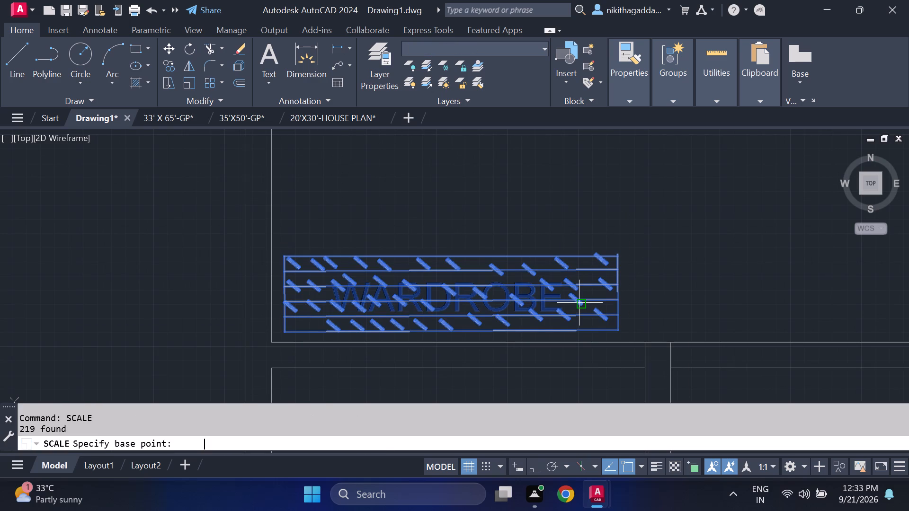
{"action": "left_click", "coordinate": [281, 334]}
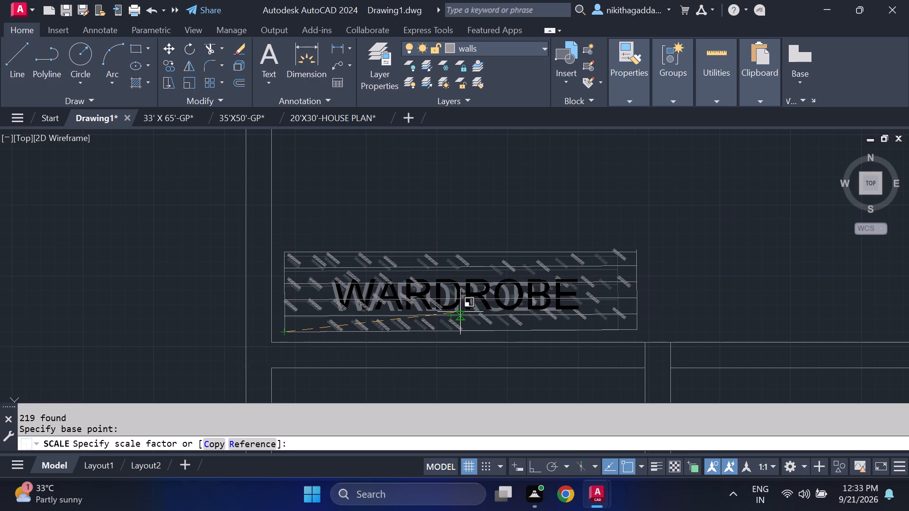
{"action": "left_click", "coordinate": [460, 312]}
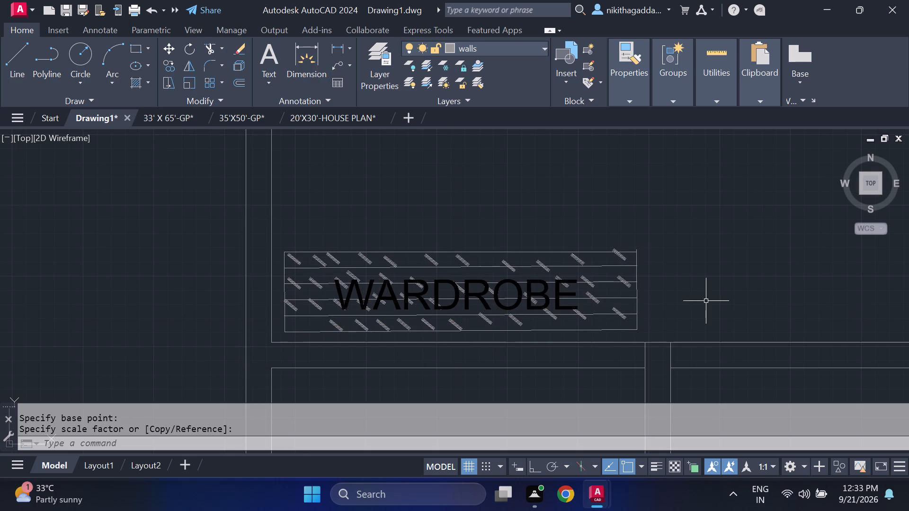
Draw an outline beside the wardrobe's east end: north from the south wall to the wardrobe's top, about 5'-2" east, and back south.
{"action": "middle_click_drag", "start_coordinate": [705, 301], "coordinate": [617, 322]}
{"action": "type", "text": "e`"}
{"action": "key", "text": "Escape"}
{"action": "key", "text": "l"}
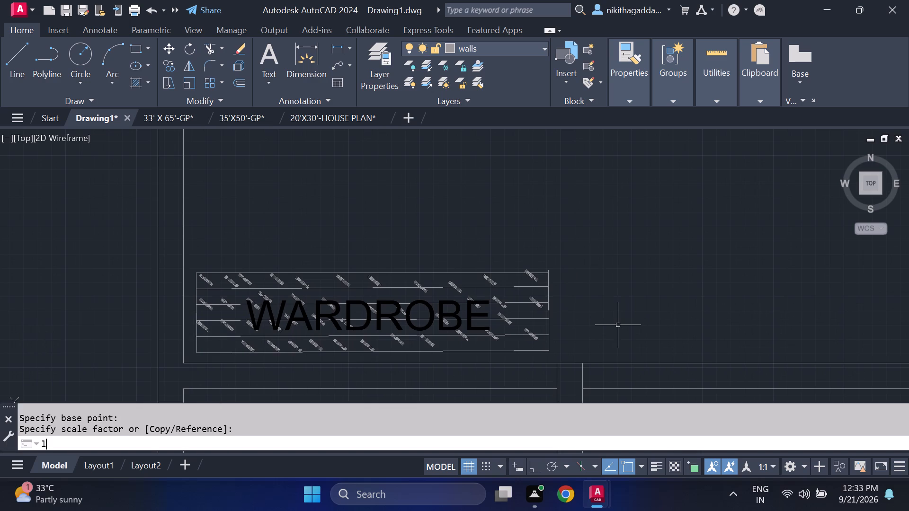
{"action": "key", "text": "Return"}
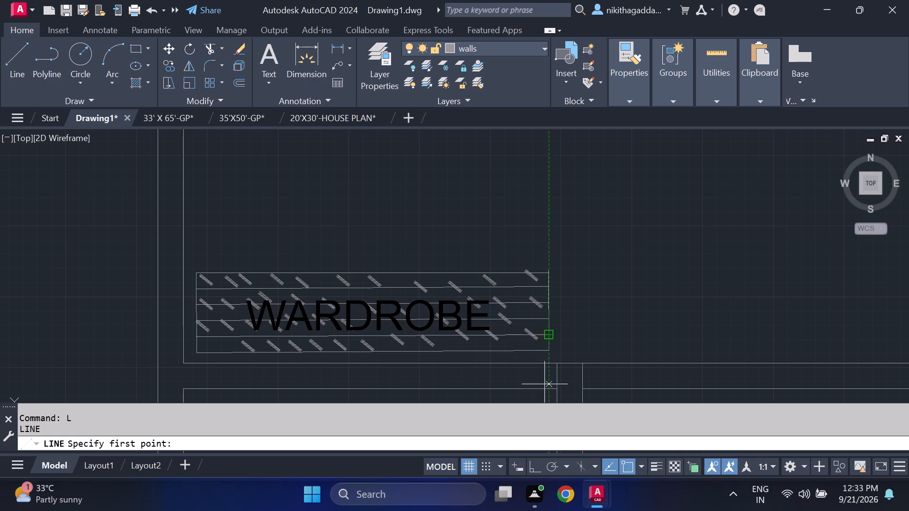
{"action": "left_click", "coordinate": [557, 367]}
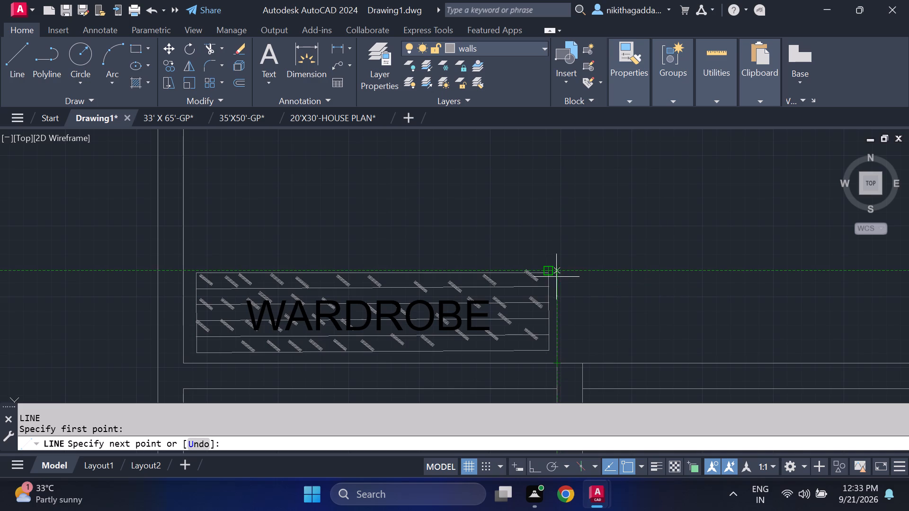
{"action": "left_click", "coordinate": [557, 271]}
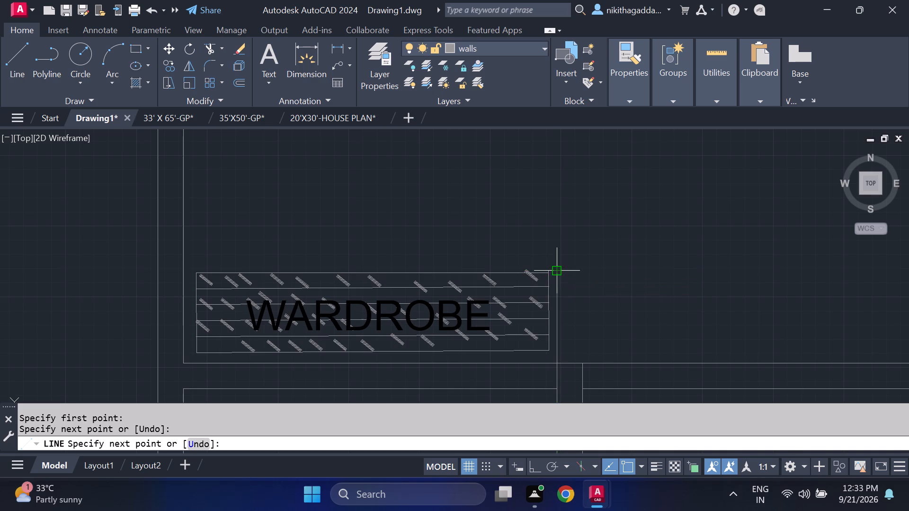
{"action": "middle_click_drag", "start_coordinate": [830, 273], "coordinate": [661, 276]}
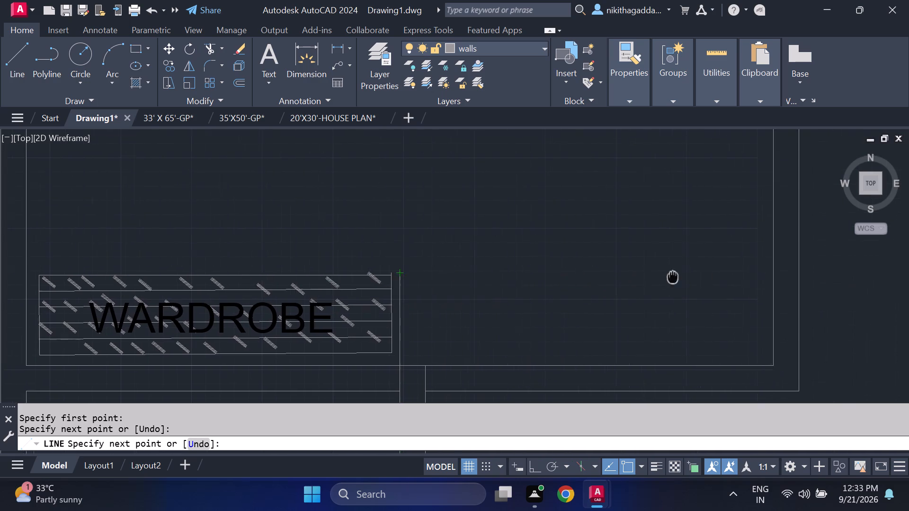
{"action": "middle_click_drag", "start_coordinate": [661, 276], "coordinate": [524, 282]}
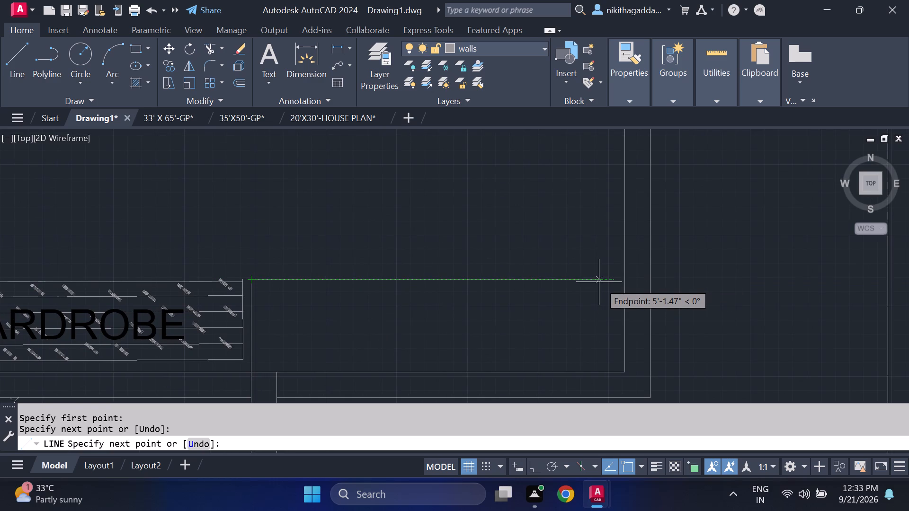
{"action": "left_click", "coordinate": [601, 281]}
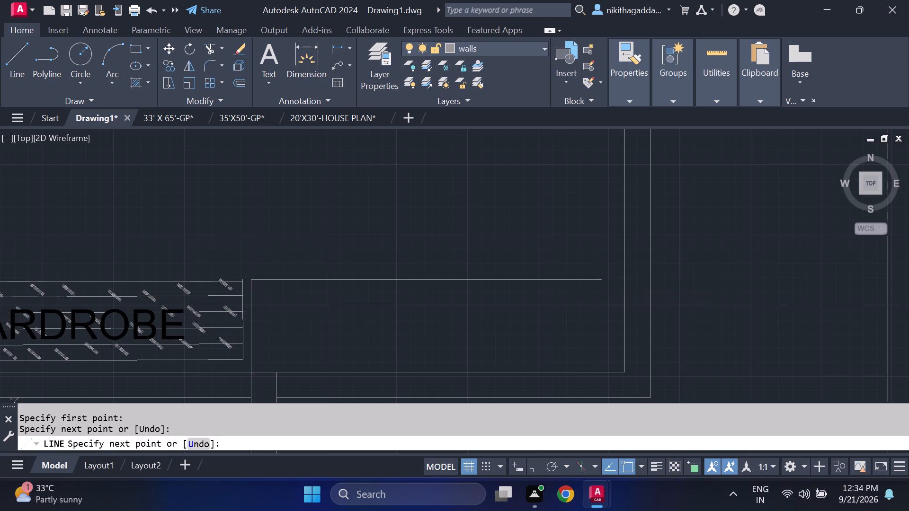
{"action": "left_click", "coordinate": [602, 374]}
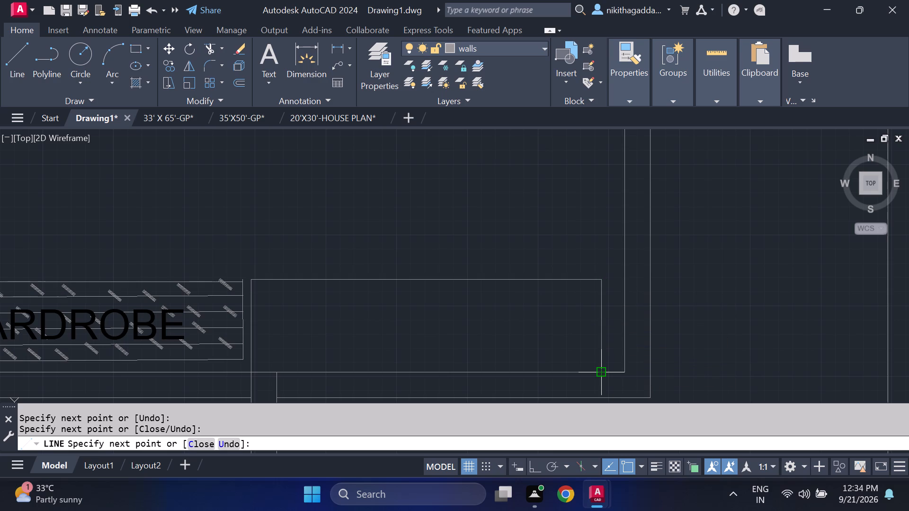
{"action": "key", "text": "Escape"}
Extend the outline's horizontal north line to the inner face of the room's east wall.
{"action": "scroll", "coordinate": [593, 382], "scroll_direction": "down", "scroll_amount": 3}
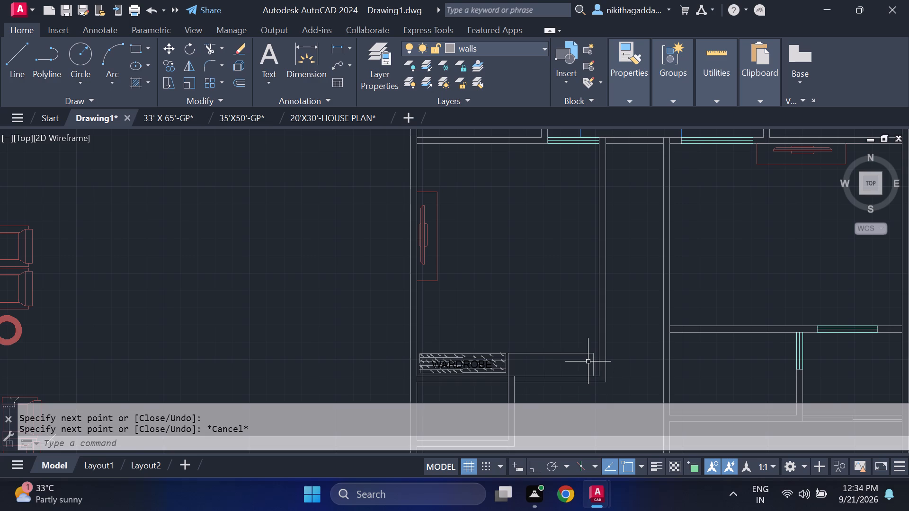
{"action": "scroll", "coordinate": [588, 361], "scroll_direction": "up", "scroll_amount": 2}
{"action": "middle_click_drag", "start_coordinate": [541, 367], "coordinate": [534, 361]}
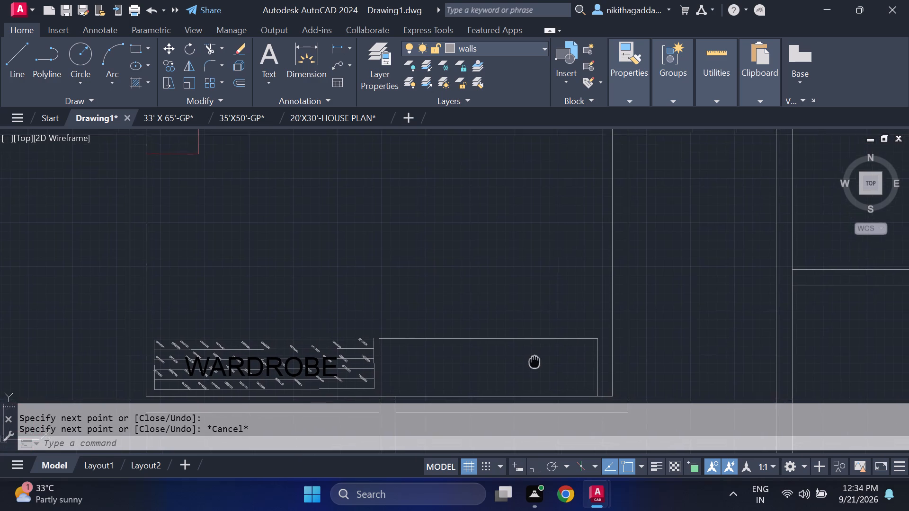
{"action": "middle_click_drag", "start_coordinate": [534, 361], "coordinate": [469, 339]}
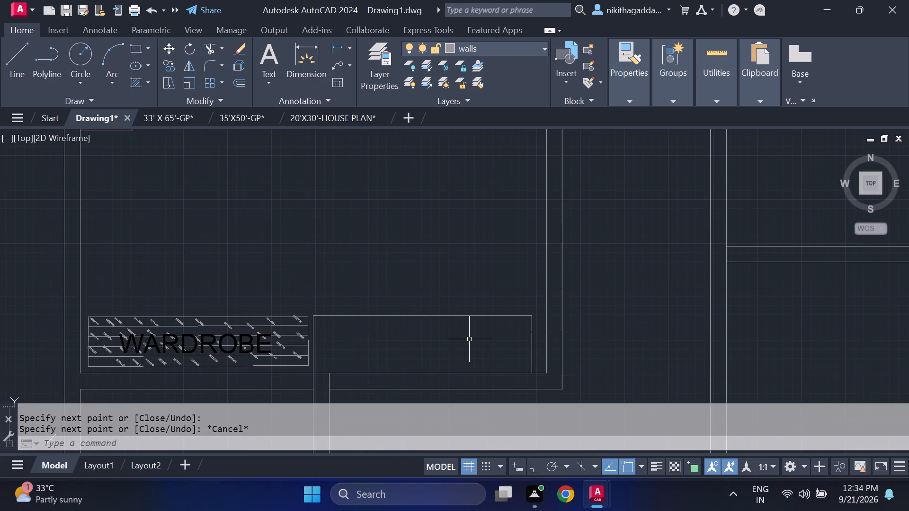
{"action": "type", "text": "ex"}
{"action": "key", "text": "Return"}
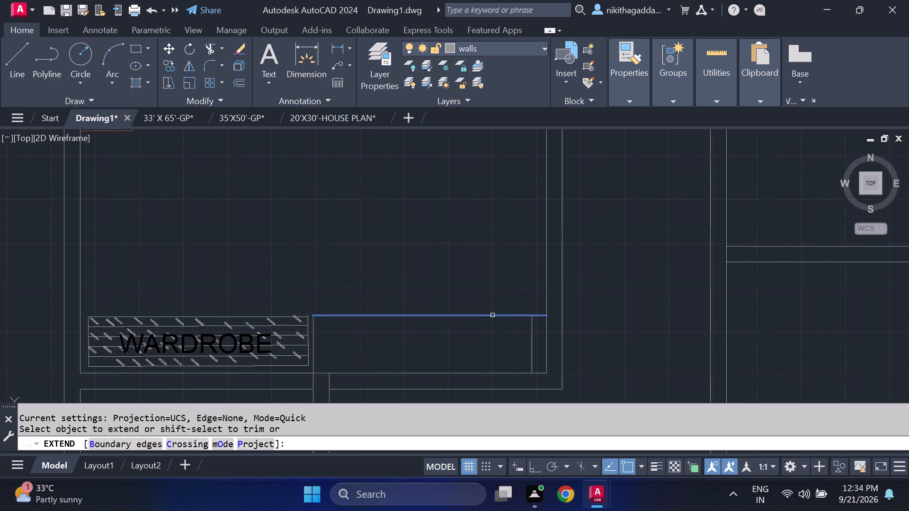
{"action": "scroll", "coordinate": [491, 328], "scroll_direction": "down", "scroll_amount": 2}
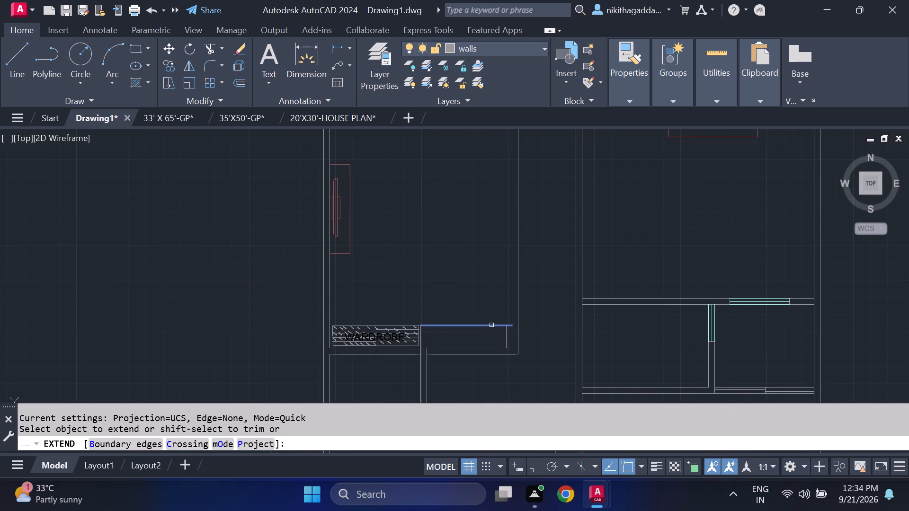
{"action": "left_click", "coordinate": [491, 325]}
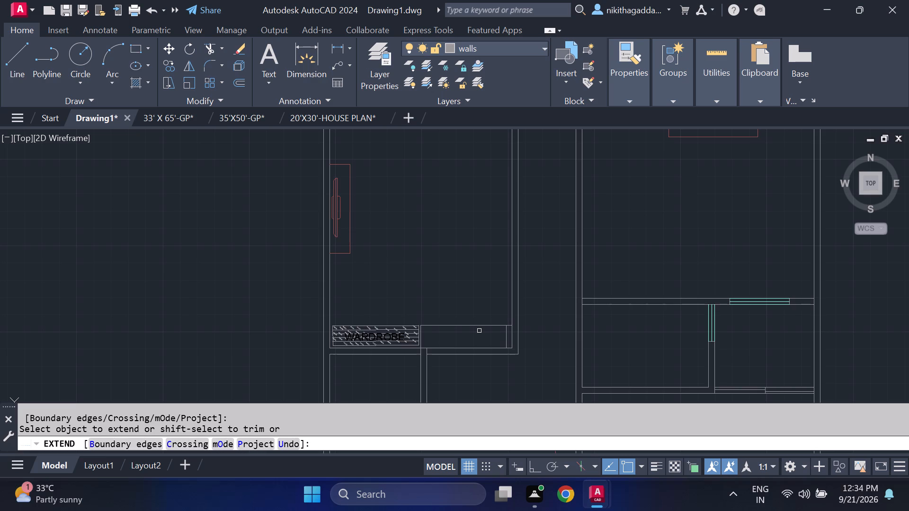
{"action": "key", "text": "Escape"}
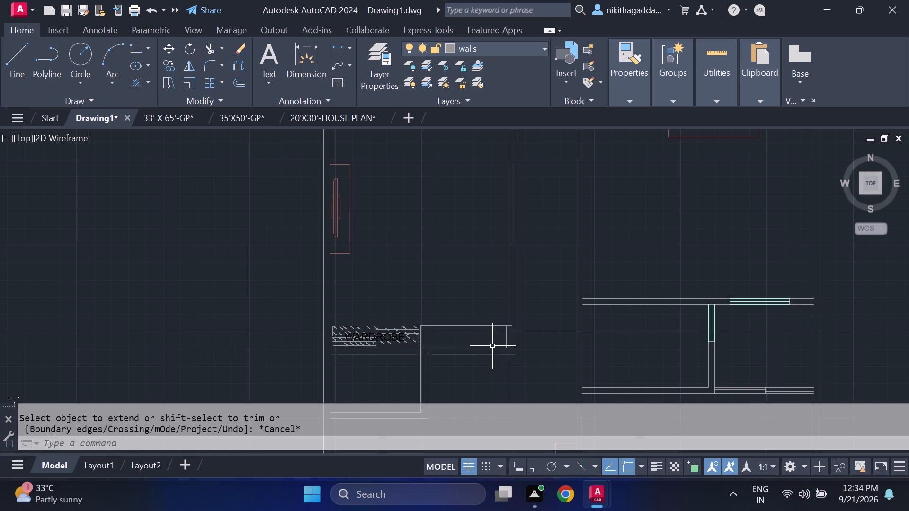
Erase the outline's short vertical line near the room's east wall.
{"action": "scroll", "coordinate": [492, 347], "scroll_direction": "up", "scroll_amount": 1}
{"action": "left_click", "coordinate": [514, 332]}
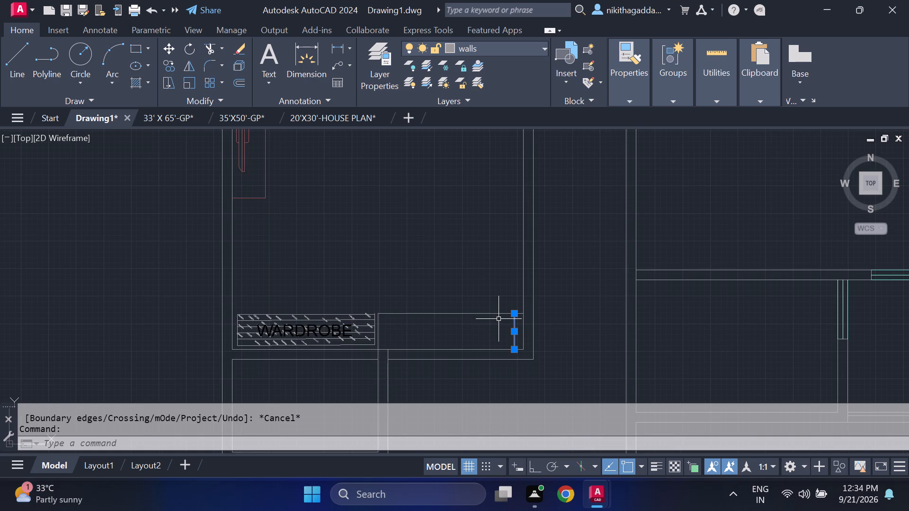
{"action": "key", "text": "Delete"}
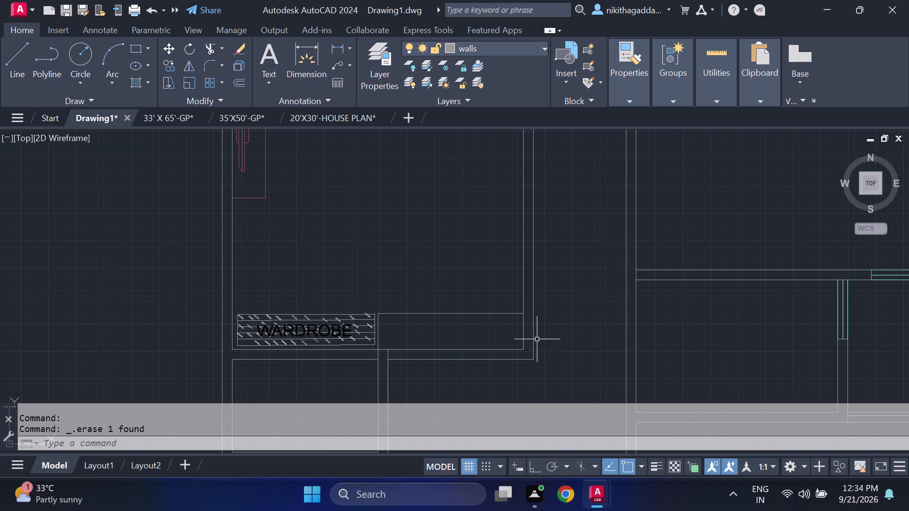
Extend the horizontal line east of the wardrobe to the outer face of the room's east wall.
{"action": "type", "text": "ex"}
{"action": "key", "text": "Return"}
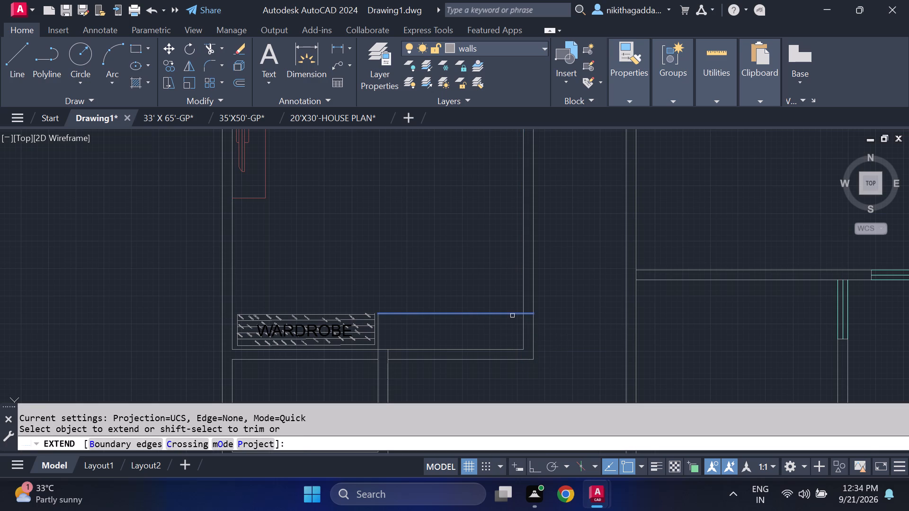
{"action": "left_click", "coordinate": [512, 316]}
{"action": "key", "text": "Escape"}
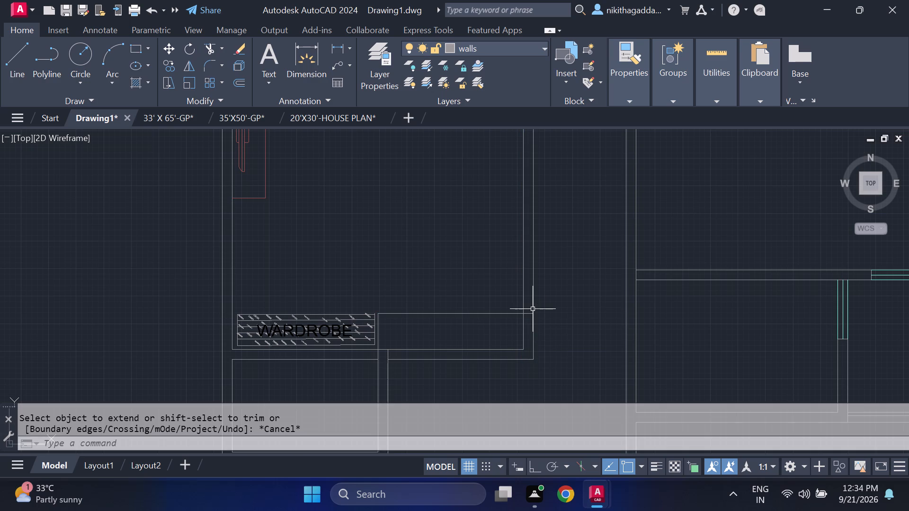
Trim away the south wall's inner line between the partition east of the wardrobe and the room's east wall.
{"action": "type", "text": "tr"}
{"action": "key", "text": "Return"}
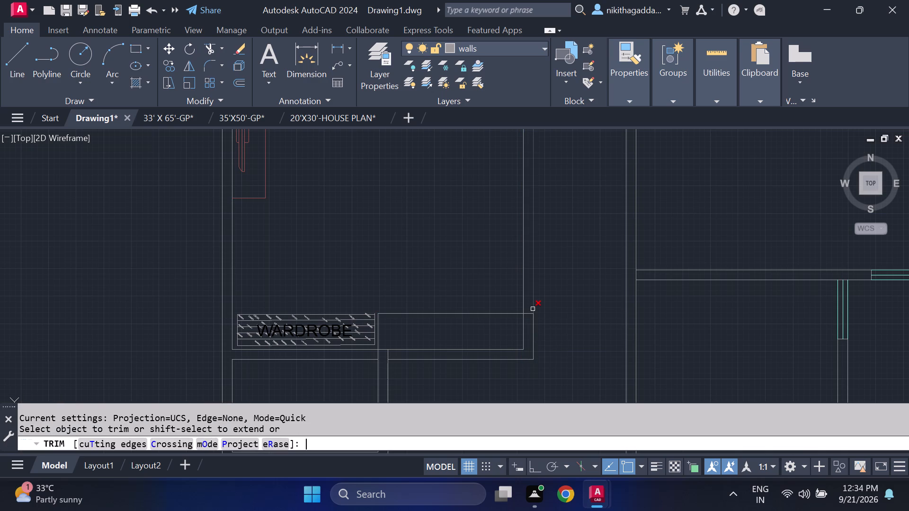
{"action": "left_click", "coordinate": [440, 351]}
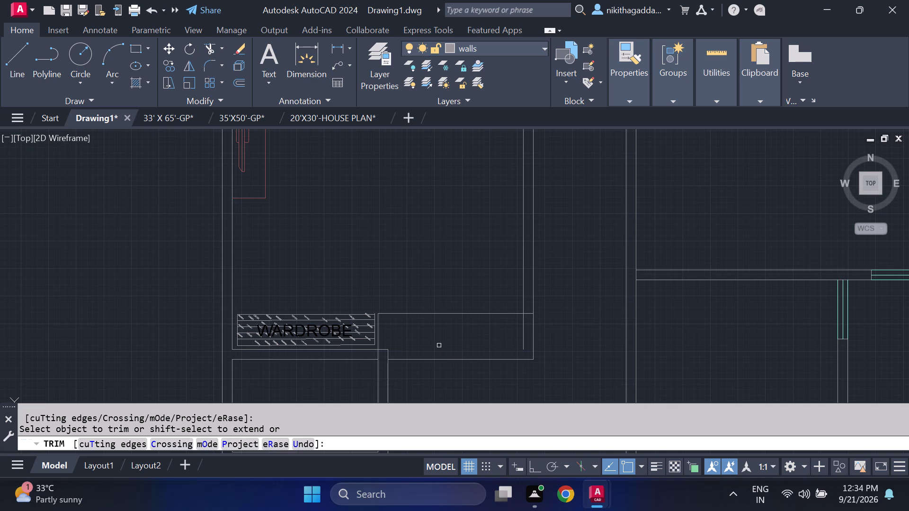
{"action": "key", "text": "Escape"}
Extend the east wall's inner face line south to the south wall's outer line.
{"action": "type", "text": "ex"}
{"action": "key", "text": "Return"}
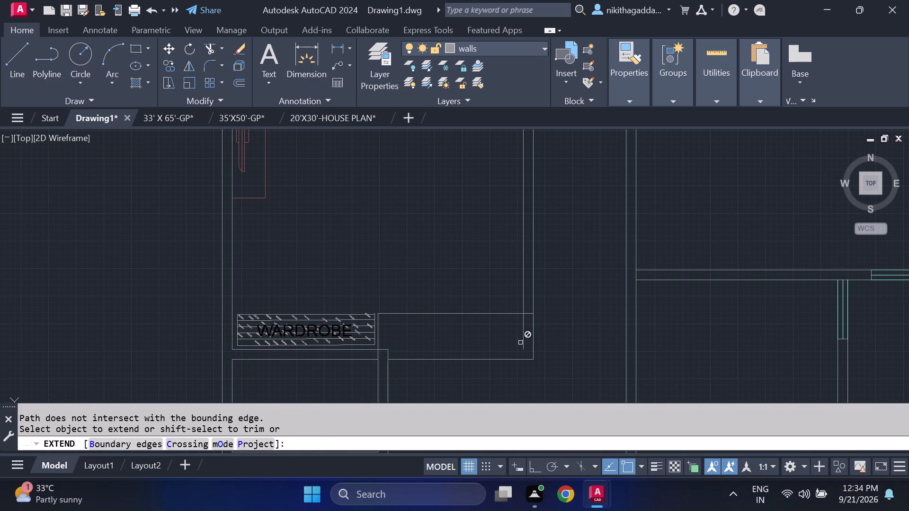
{"action": "left_click", "coordinate": [524, 338]}
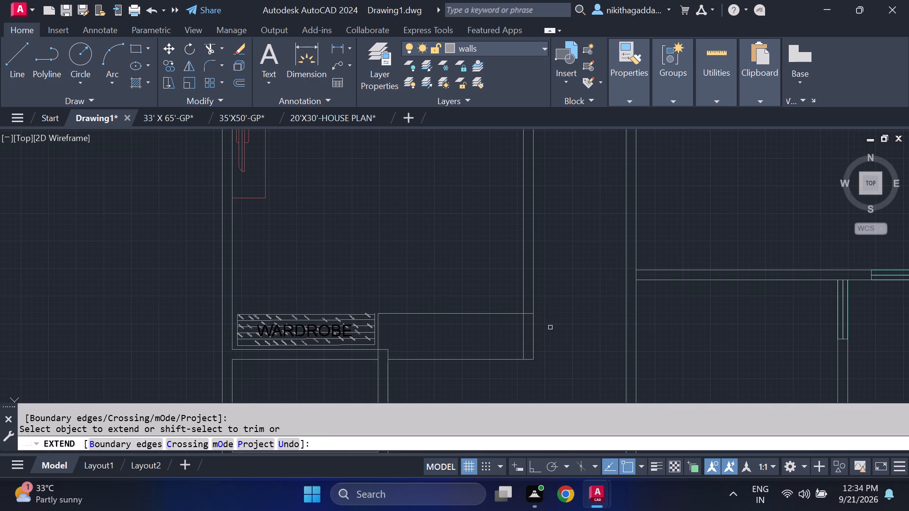
{"action": "key", "text": "Escape"}
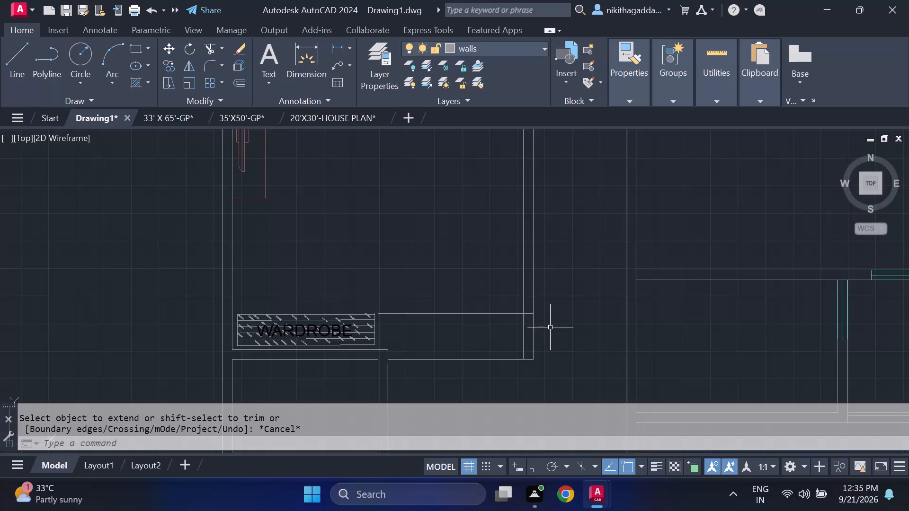
Draw lines from the partition's east corner below the wardrobe: about 1' north, and east to the room's east wall.
{"action": "key", "text": "l"}
{"action": "key", "text": "Return"}
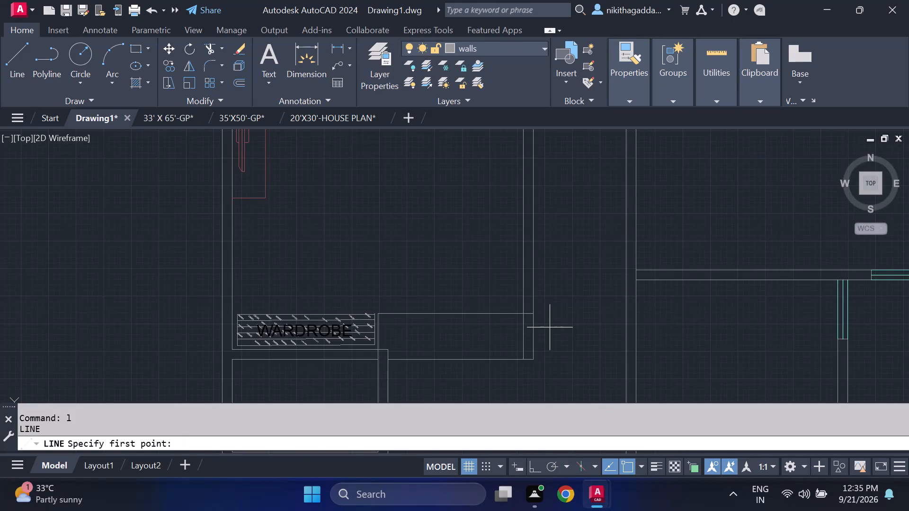
{"action": "left_click", "coordinate": [391, 347]}
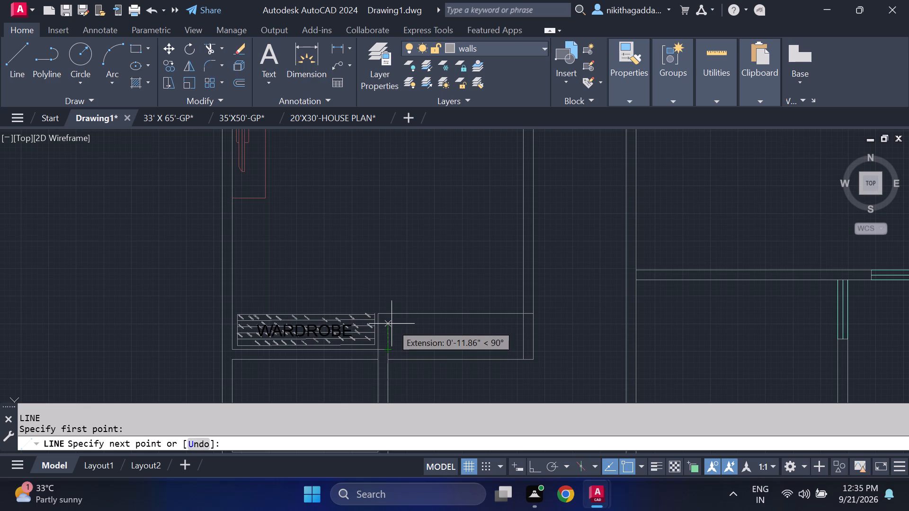
{"action": "left_click", "coordinate": [392, 324]}
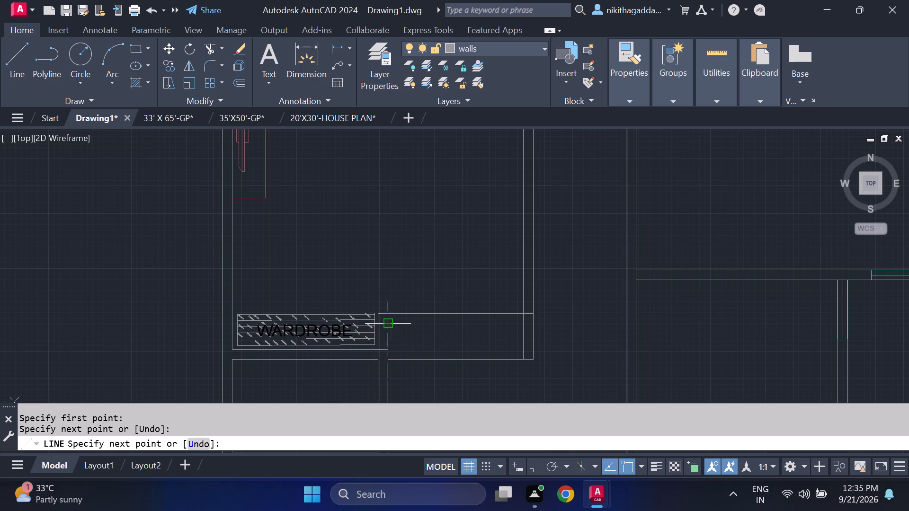
{"action": "left_click", "coordinate": [537, 325]}
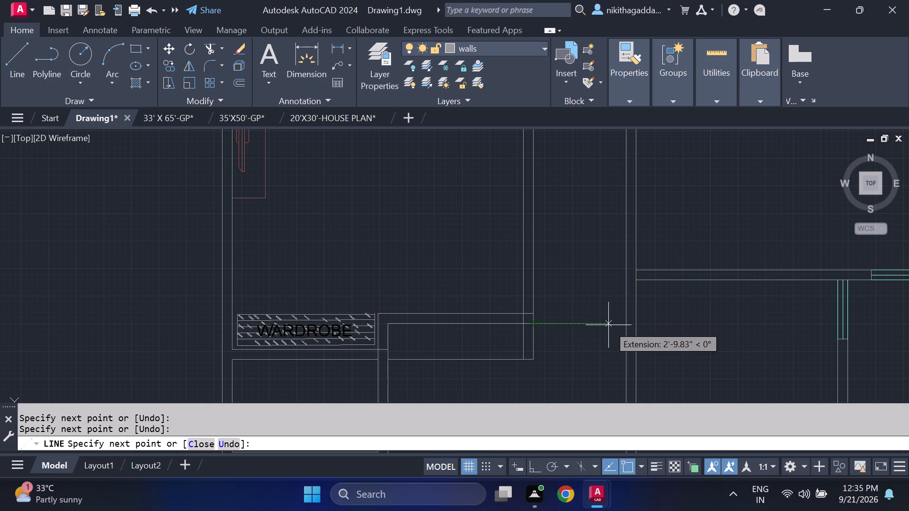
{"action": "key", "text": "Escape"}
Erase the lower horizontal line just drawn between the partition and the east wall.
{"action": "scroll", "coordinate": [604, 316], "scroll_direction": "down", "scroll_amount": 3}
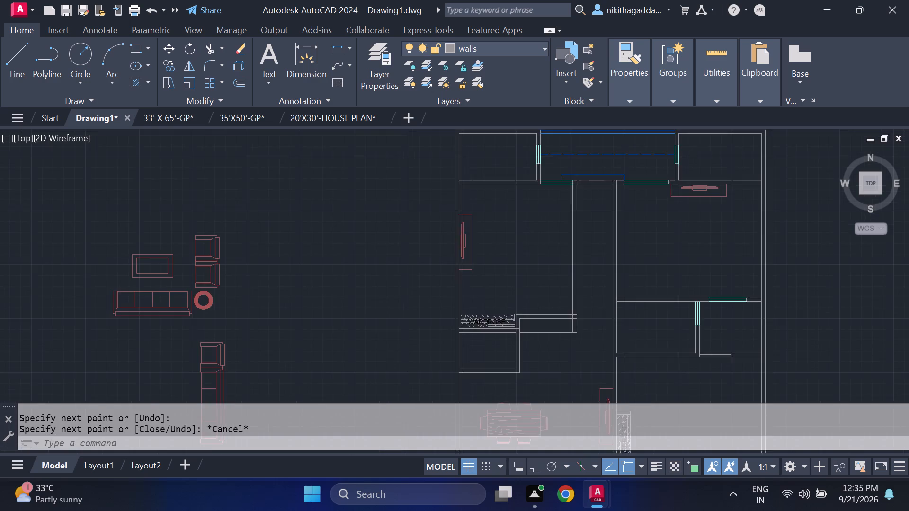
{"action": "scroll", "coordinate": [613, 324], "scroll_direction": "down", "scroll_amount": 1}
{"action": "scroll", "coordinate": [601, 313], "scroll_direction": "up", "scroll_amount": 3}
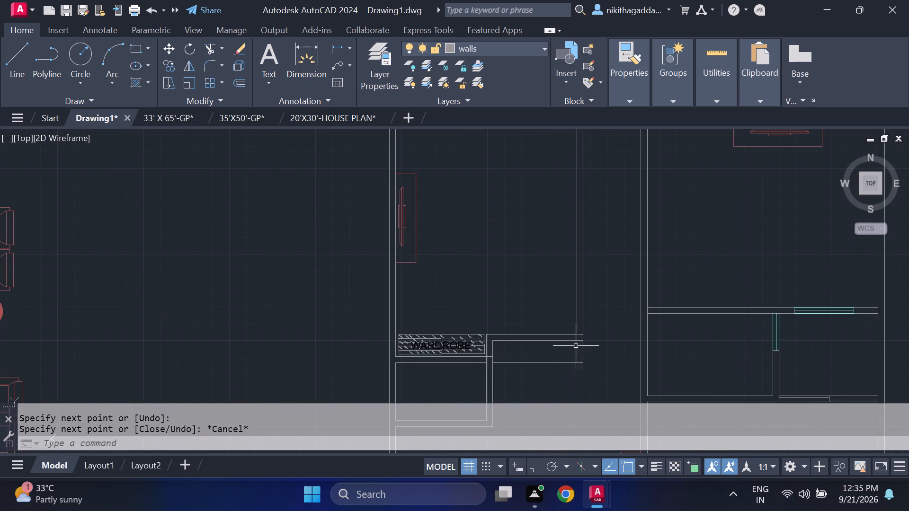
{"action": "scroll", "coordinate": [568, 347], "scroll_direction": "up", "scroll_amount": 2}
{"action": "left_click", "coordinate": [526, 329]}
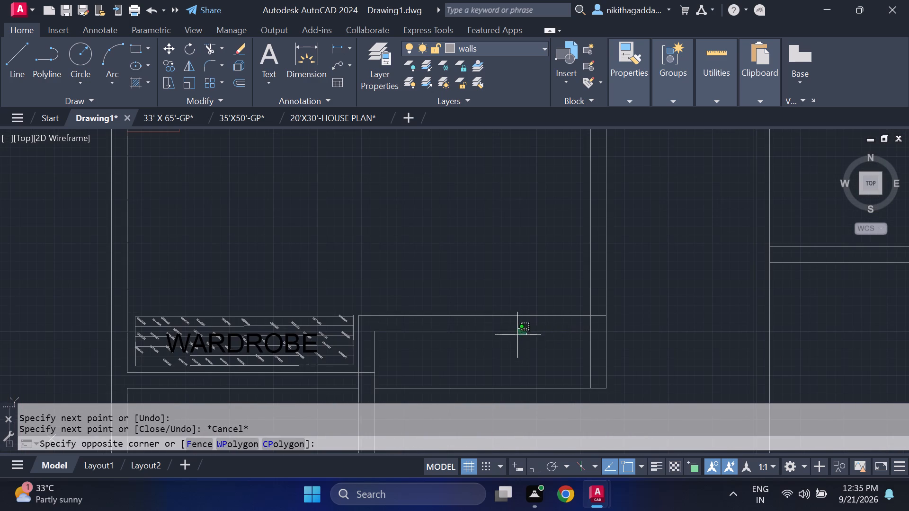
{"action": "left_click", "coordinate": [516, 335]}
{"action": "key", "text": "Delete"}
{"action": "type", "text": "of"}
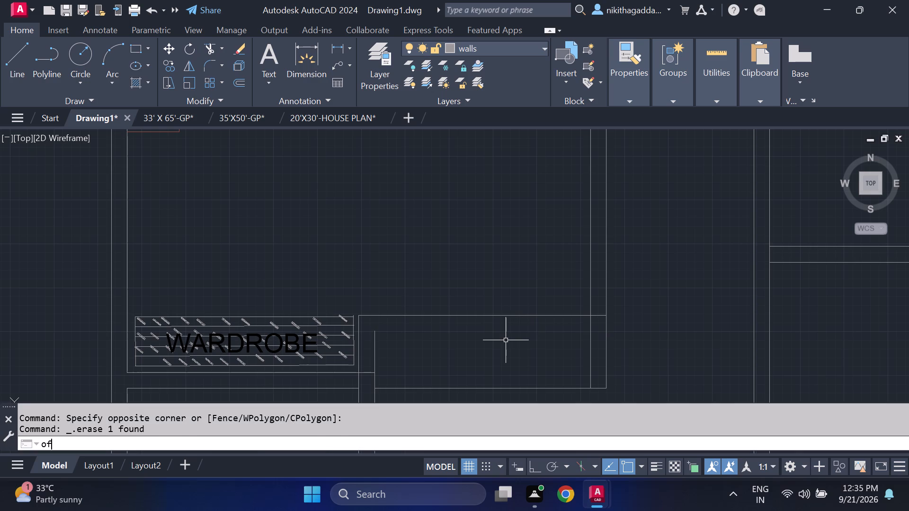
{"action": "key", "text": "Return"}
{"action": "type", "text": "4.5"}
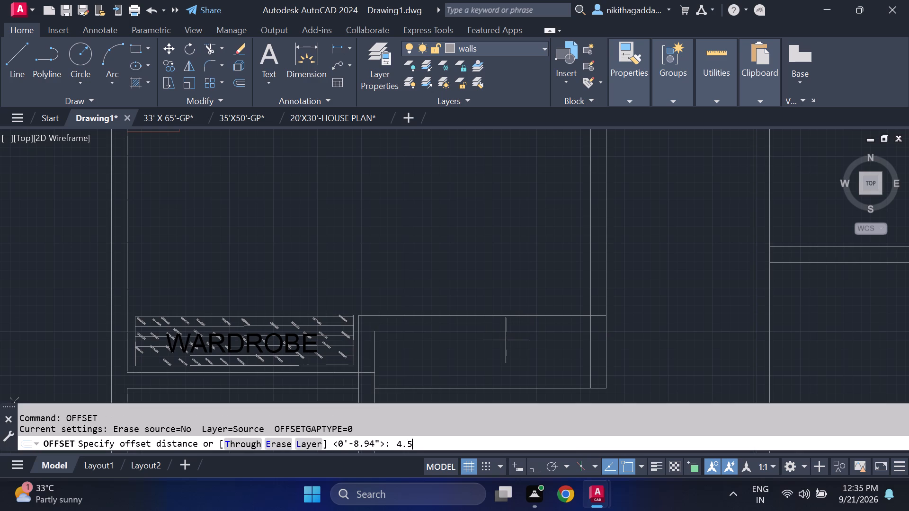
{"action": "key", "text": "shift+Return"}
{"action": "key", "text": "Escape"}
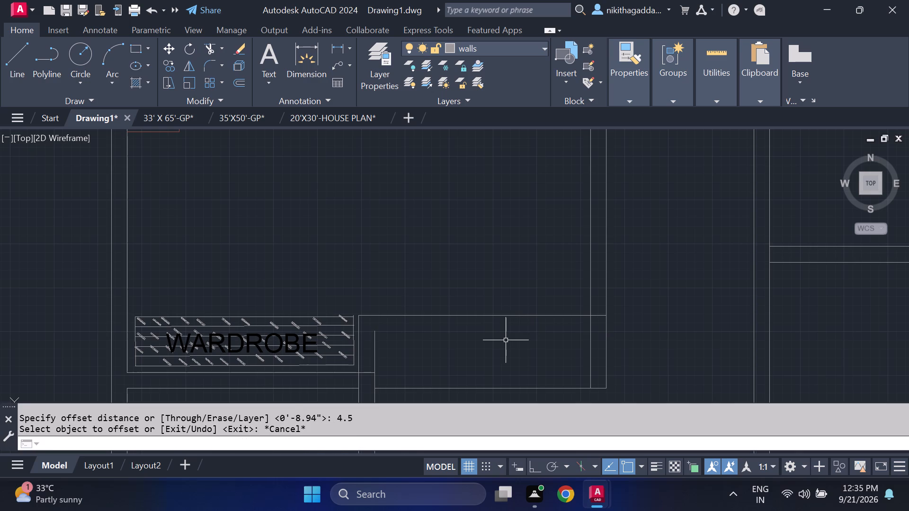
Offset the horizontal wall line east of the wardrobe 4.5" to the south.
{"action": "type", "text": "of"}
{"action": "key", "text": "Return"}
{"action": "key", "text": "4"}
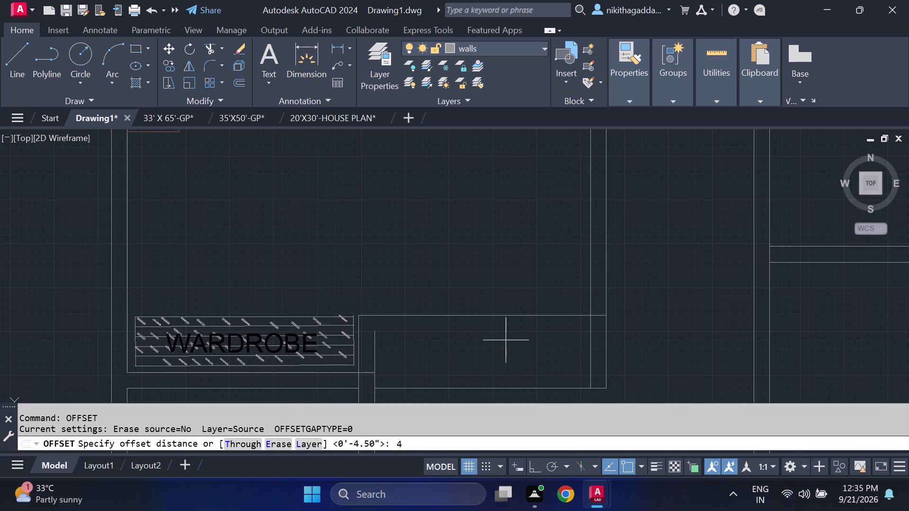
{"action": "type", "text": ".5"}
{"action": "key", "text": "shift+quotedbl"}
{"action": "key", "text": "Return"}
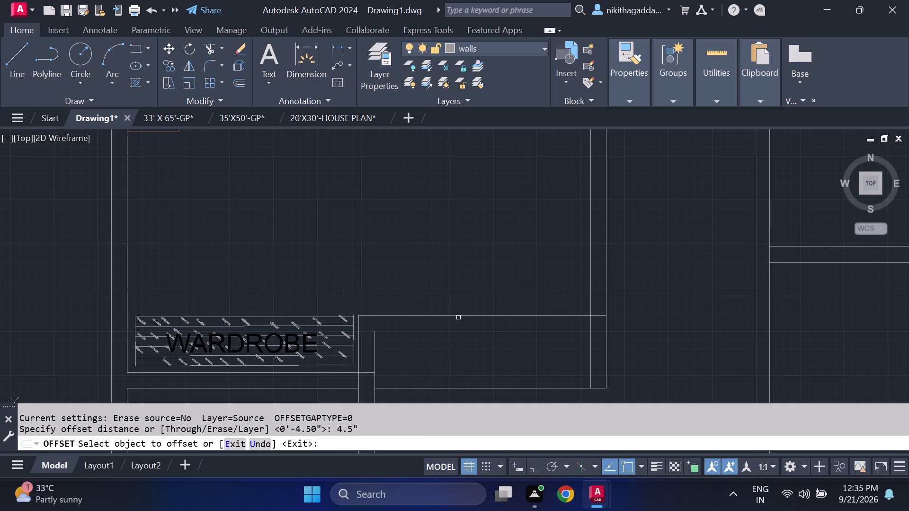
{"action": "left_click", "coordinate": [463, 316]}
{"action": "left_click", "coordinate": [461, 335]}
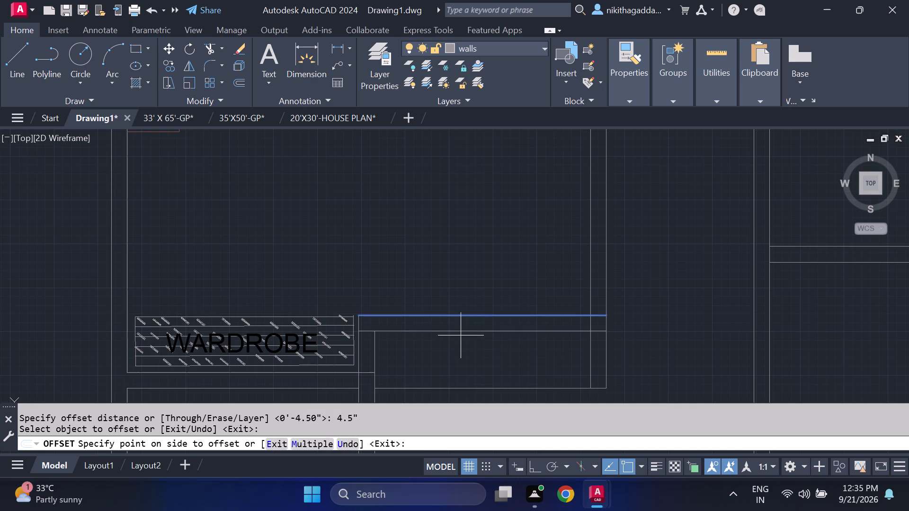
{"action": "key", "text": "Escape"}
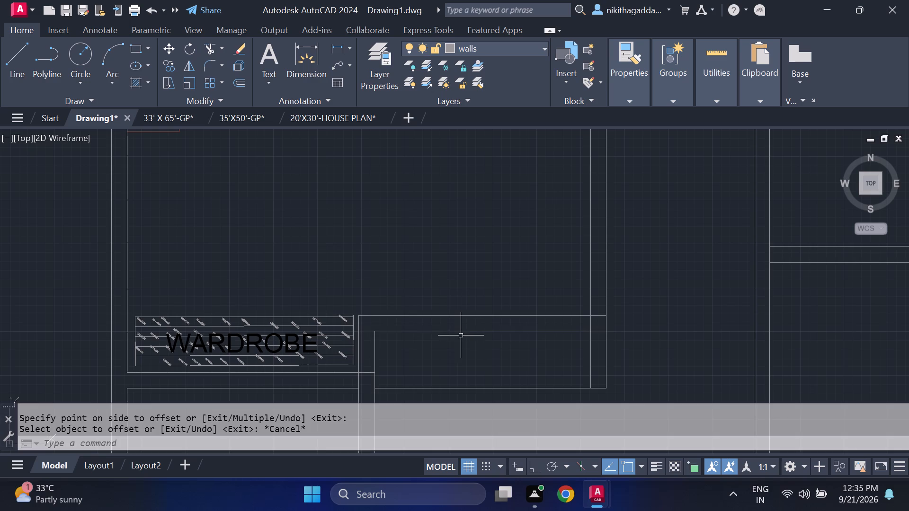
Trim the new 4.5" wall's overlapping line segments where it meets the partition and the room's east wall.
{"action": "scroll", "coordinate": [450, 334], "scroll_direction": "down", "scroll_amount": 2}
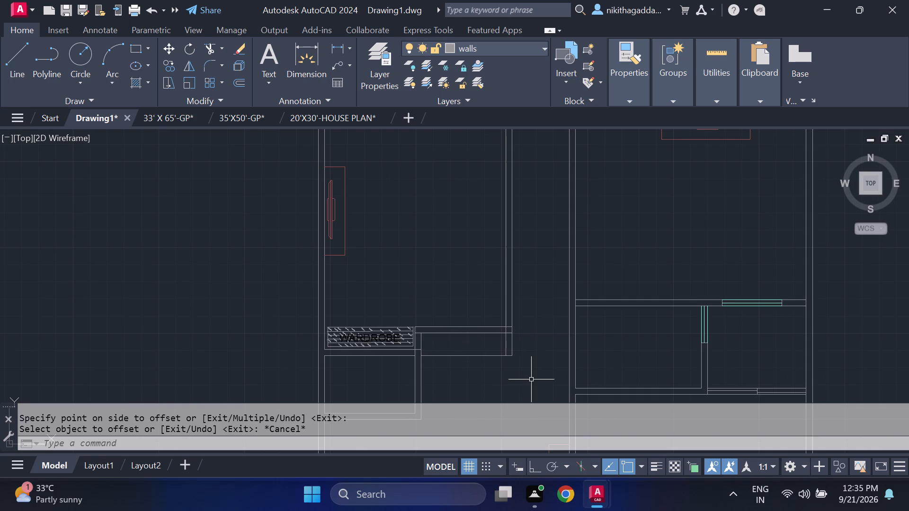
{"action": "type", "text": "tr"}
{"action": "key", "text": "Return"}
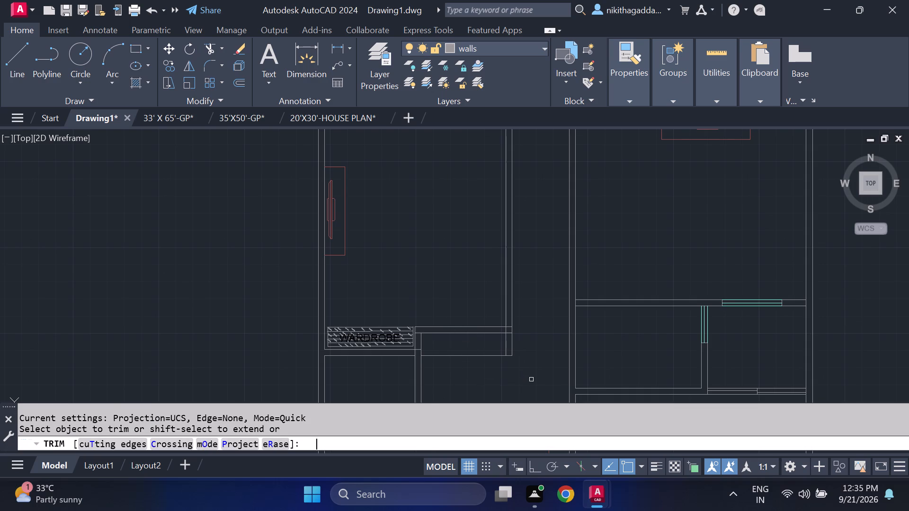
{"action": "scroll", "coordinate": [403, 353], "scroll_direction": "up", "scroll_amount": 2}
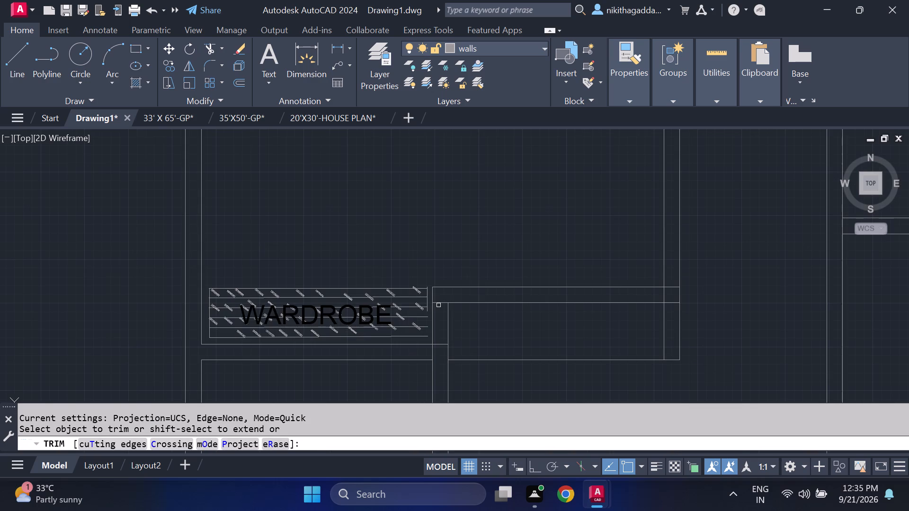
{"action": "left_click", "coordinate": [439, 303]}
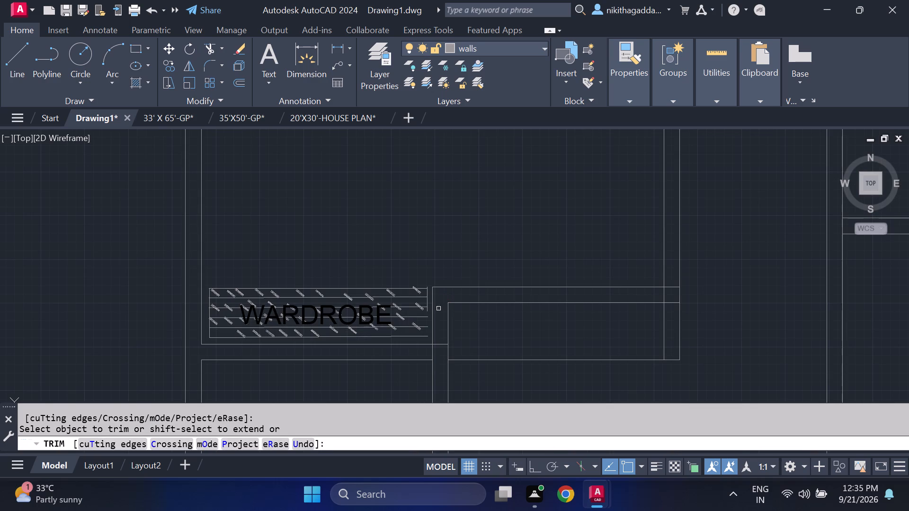
{"action": "left_click", "coordinate": [672, 288]}
{"action": "left_click", "coordinate": [665, 296]}
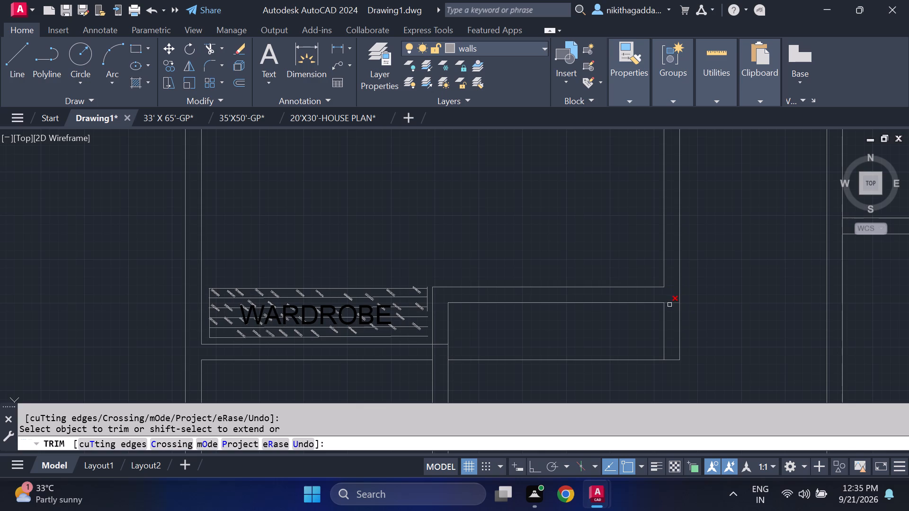
{"action": "left_click", "coordinate": [669, 305]}
Trim the overlapping line segments where the south wall meets the partition at the wardrobe's southeast corner.
{"action": "middle_click_drag", "start_coordinate": [602, 347], "coordinate": [606, 333]}
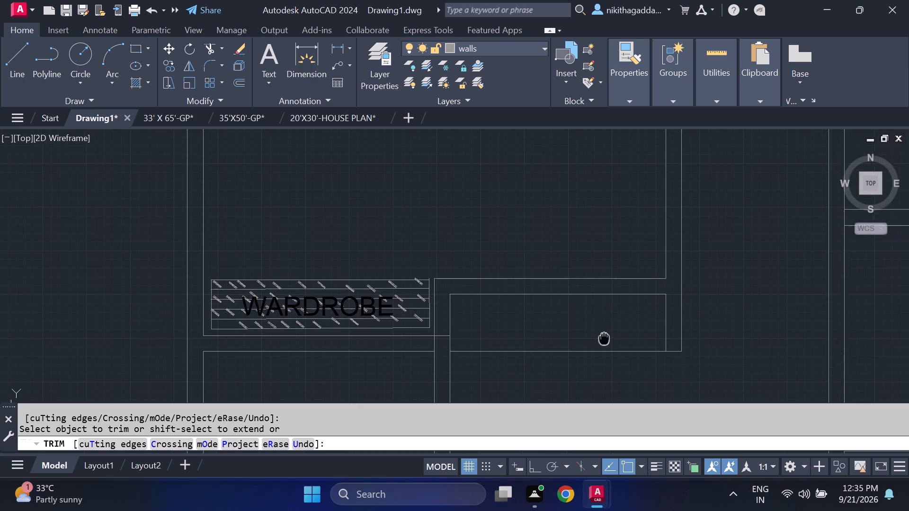
{"action": "middle_click_drag", "start_coordinate": [606, 333], "coordinate": [619, 247]}
{"action": "scroll", "coordinate": [544, 338], "scroll_direction": "down", "scroll_amount": 2}
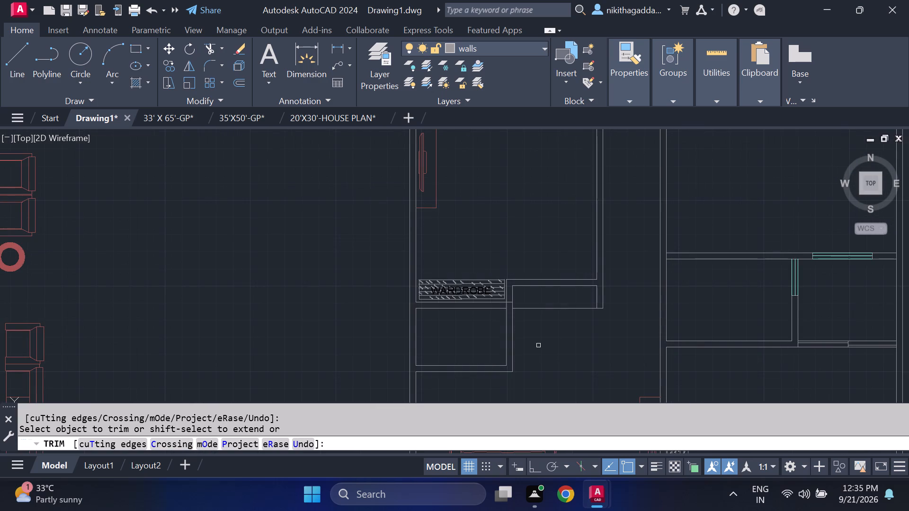
{"action": "scroll", "coordinate": [514, 319], "scroll_direction": "down", "scroll_amount": 1}
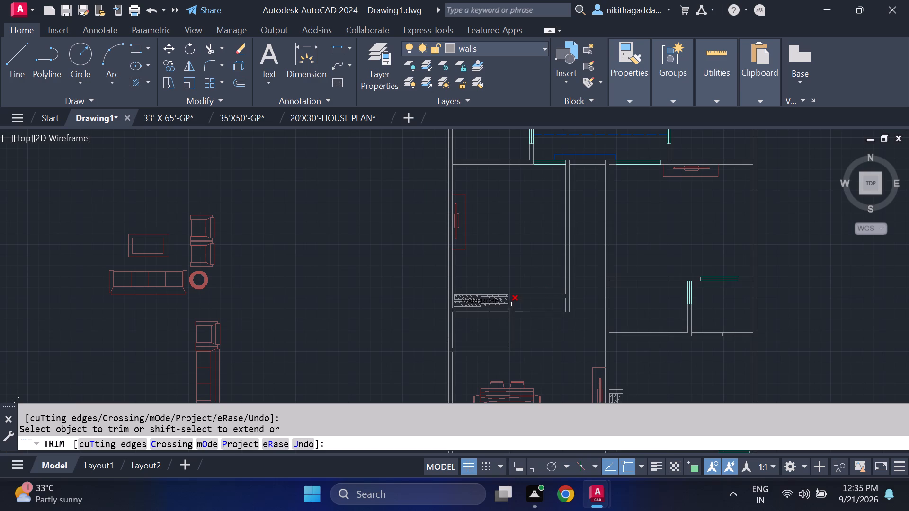
{"action": "scroll", "coordinate": [510, 300], "scroll_direction": "up", "scroll_amount": 4}
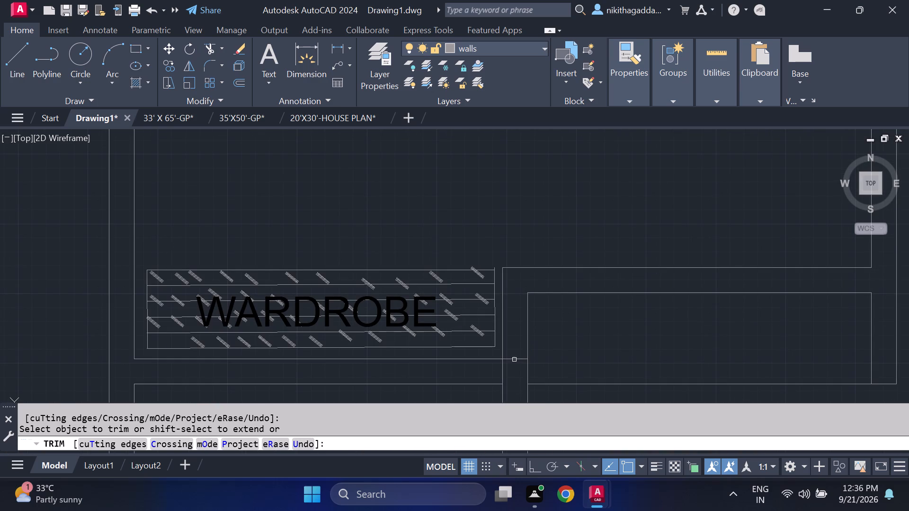
{"action": "left_click", "coordinate": [513, 361]}
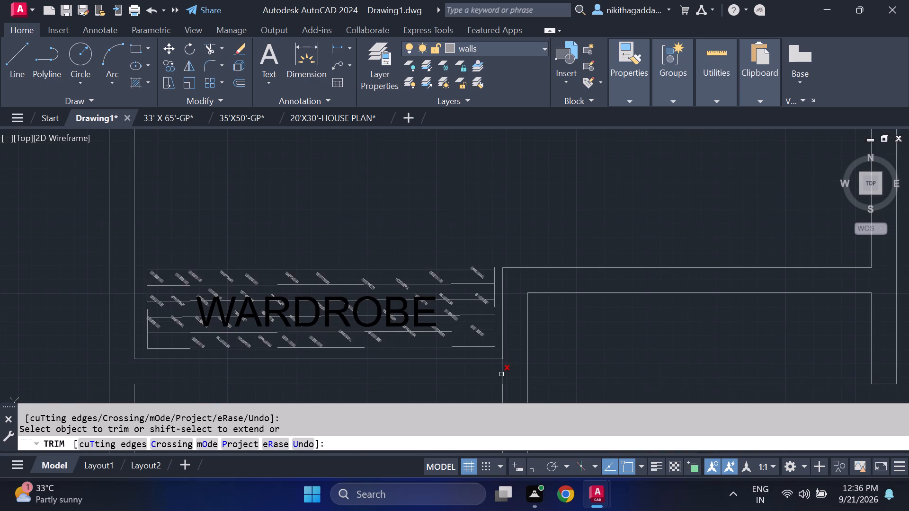
{"action": "left_click", "coordinate": [501, 374]}
{"action": "scroll", "coordinate": [524, 355], "scroll_direction": "down", "scroll_amount": 4}
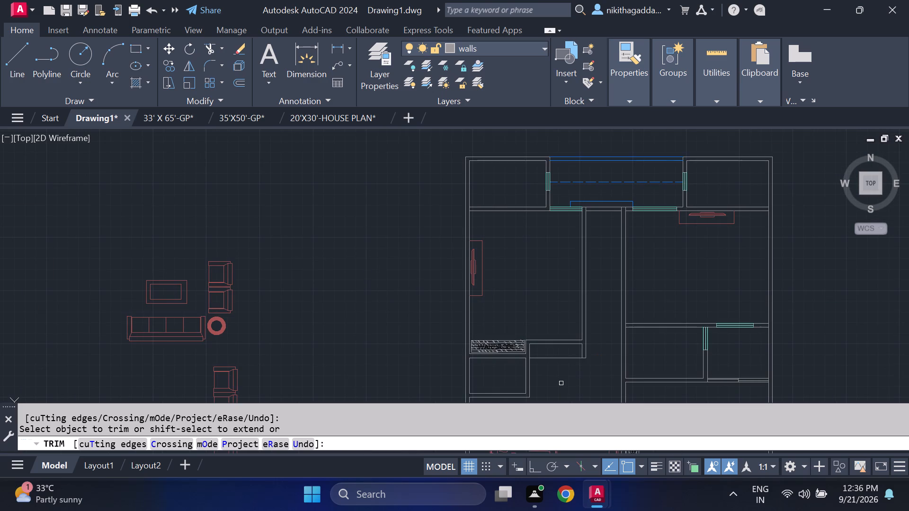
{"action": "key", "text": "Escape"}
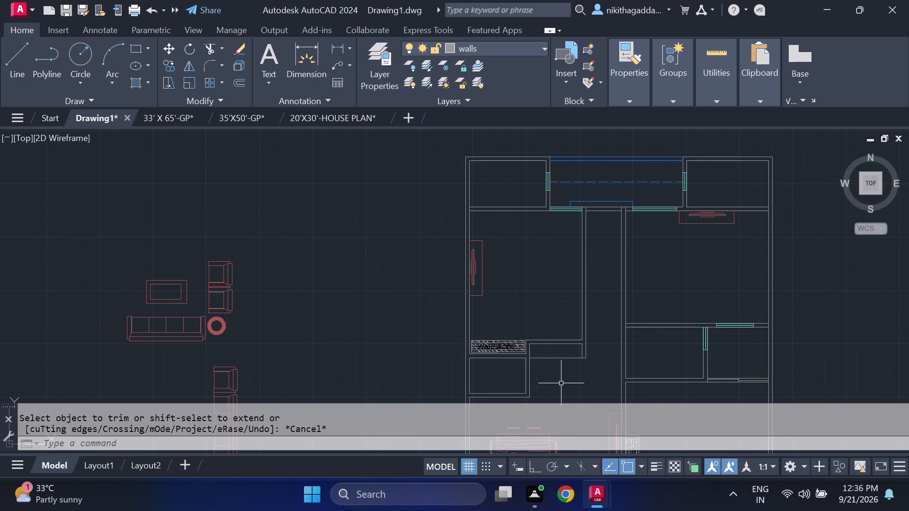
Move the northwest room's whole wardrobe, including its hatching and label, slightly southeast within its wall recess.
{"action": "scroll", "coordinate": [528, 348], "scroll_direction": "up", "scroll_amount": 2}
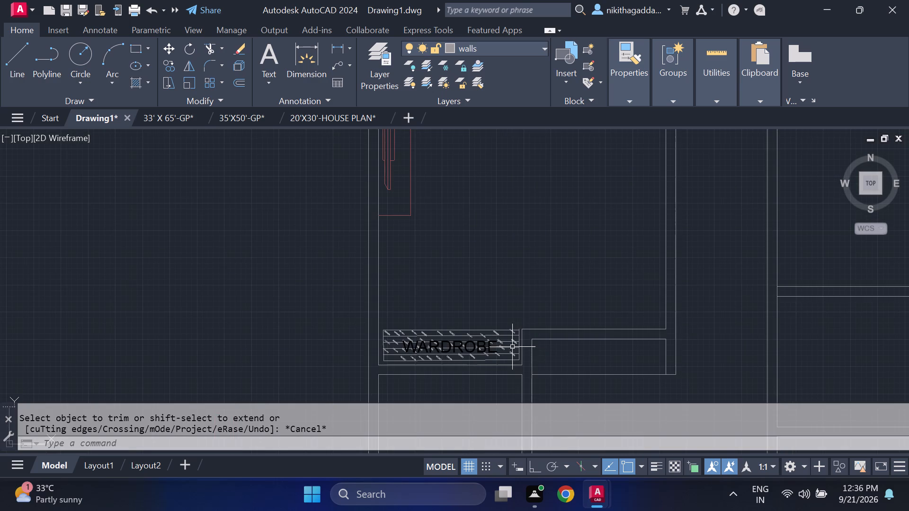
{"action": "scroll", "coordinate": [509, 338], "scroll_direction": "up", "scroll_amount": 1}
{"action": "left_click", "coordinate": [508, 313]}
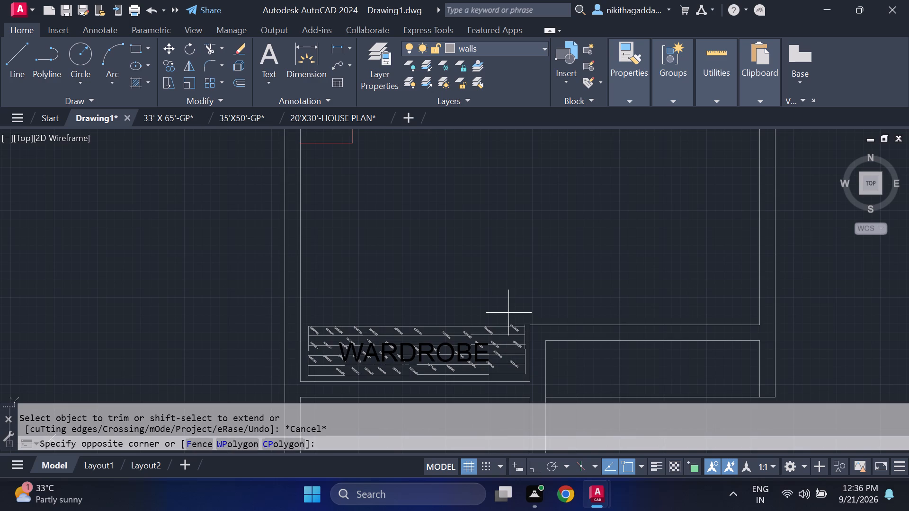
{"action": "left_click", "coordinate": [302, 376]}
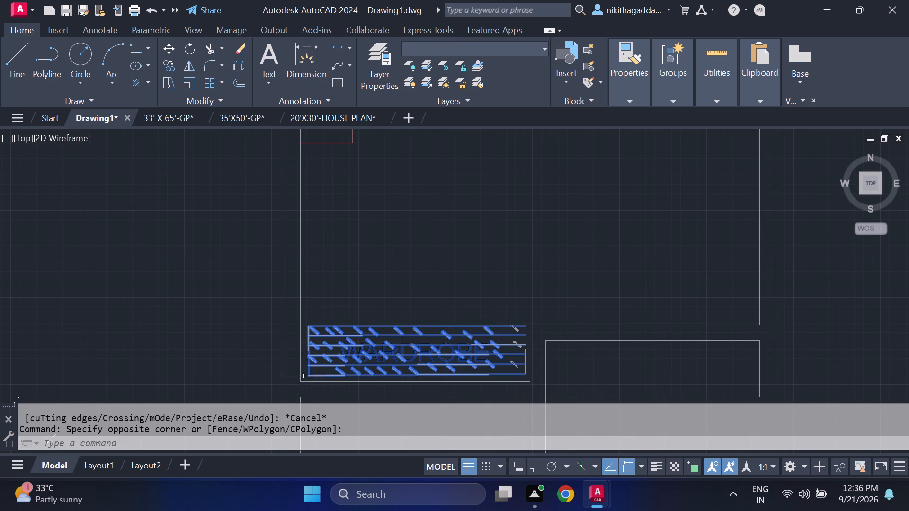
{"action": "scroll", "coordinate": [514, 351], "scroll_direction": "up", "scroll_amount": 3}
{"action": "left_click_drag", "start_coordinate": [560, 235], "coordinate": [559, 243]}
{"action": "middle_click_drag", "start_coordinate": [431, 364], "coordinate": [424, 270]}
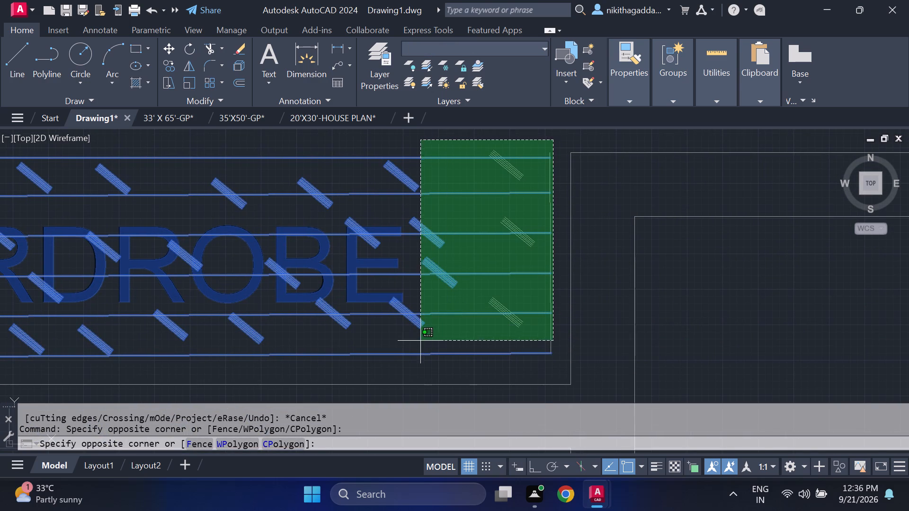
{"action": "left_click", "coordinate": [420, 359]}
{"action": "scroll", "coordinate": [428, 345], "scroll_direction": "down", "scroll_amount": 3}
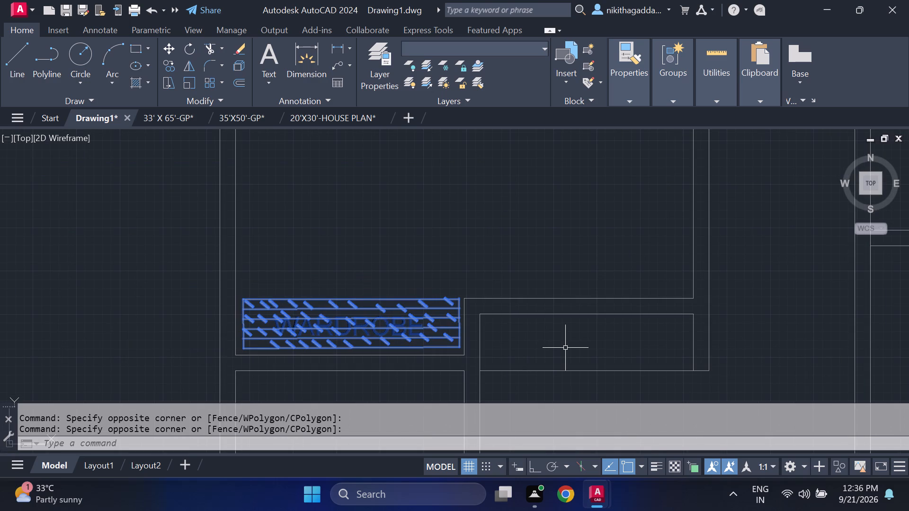
{"action": "key", "text": "m"}
{"action": "key", "text": "Return"}
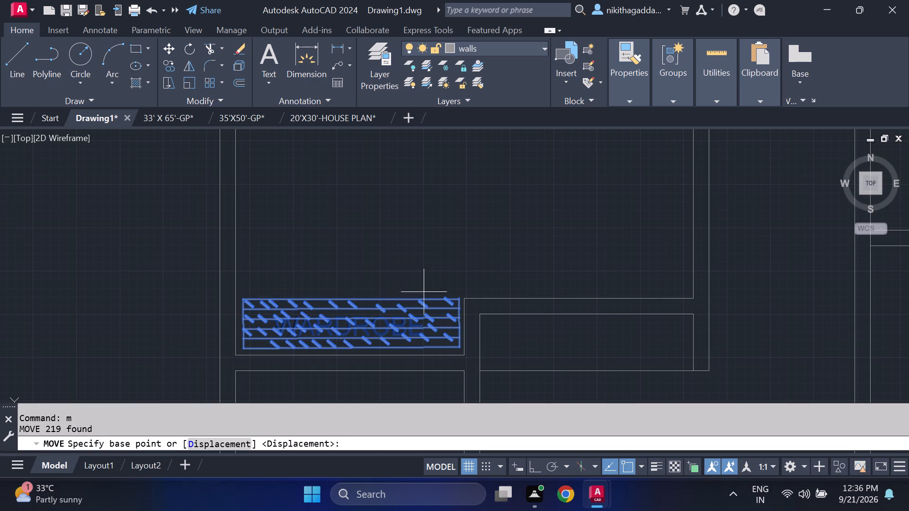
{"action": "scroll", "coordinate": [440, 300], "scroll_direction": "up", "scroll_amount": 2}
{"action": "left_click", "coordinate": [488, 296]}
{"action": "middle_click_drag", "start_coordinate": [482, 308], "coordinate": [481, 299]}
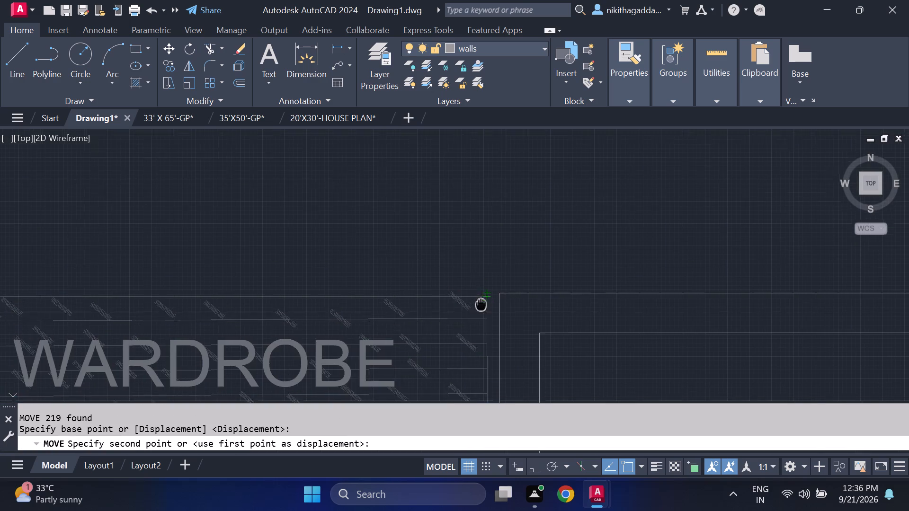
{"action": "middle_click_drag", "start_coordinate": [481, 299], "coordinate": [503, 203]}
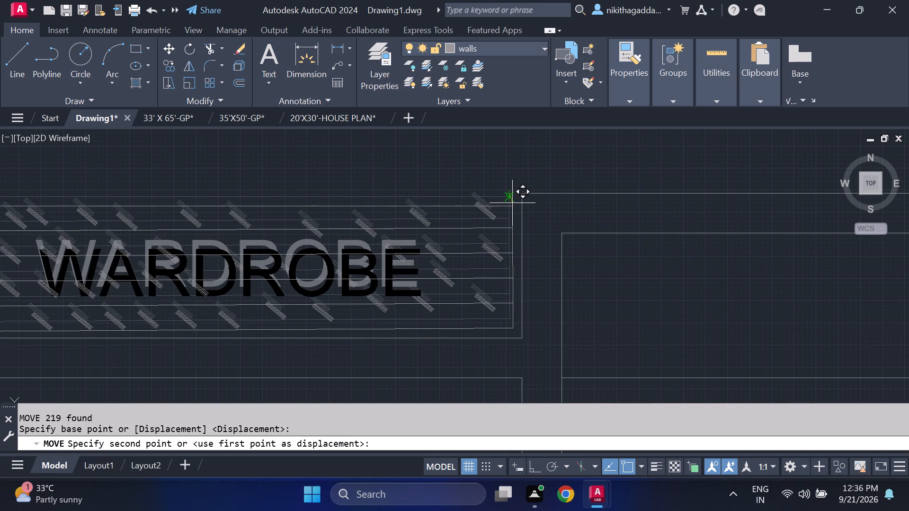
{"action": "scroll", "coordinate": [512, 203], "scroll_direction": "up", "scroll_amount": 1}
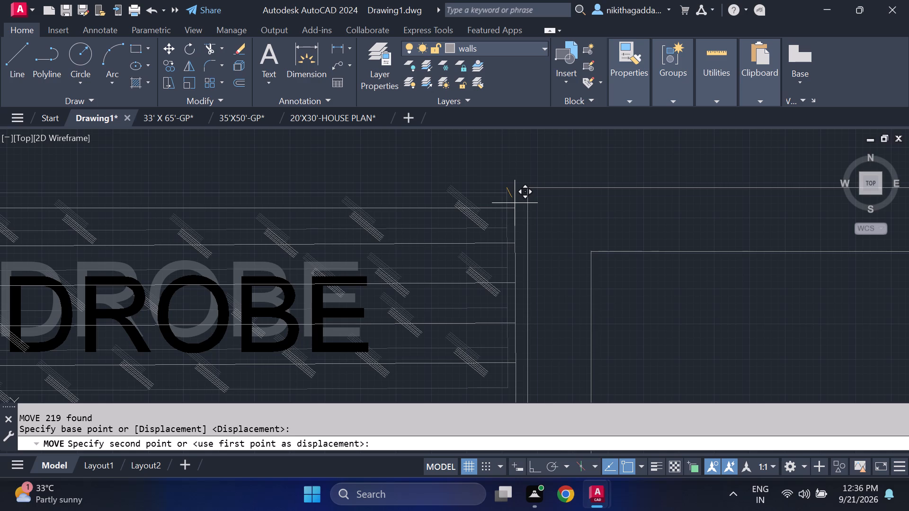
{"action": "left_click", "coordinate": [516, 203]}
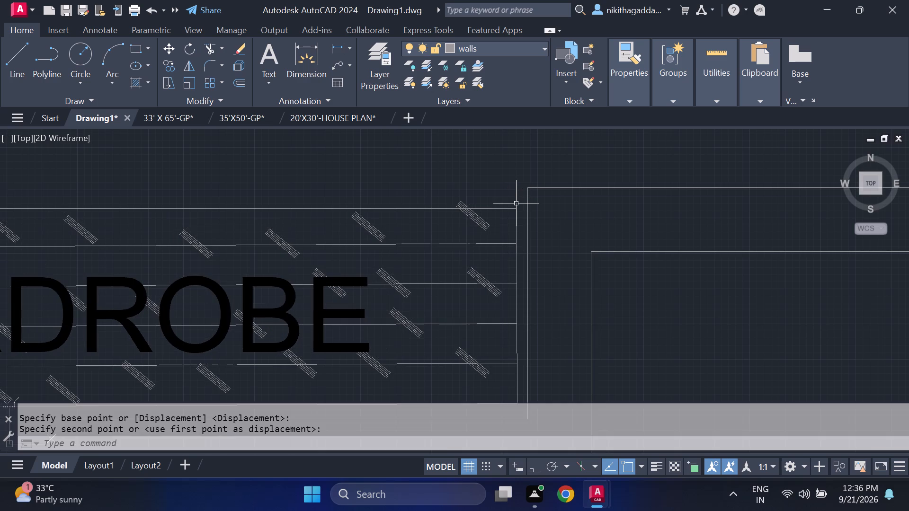
Move the loose vertical long sofa from beside the plan into the southeast room, against the east wall just below the north door.
{"action": "scroll", "coordinate": [516, 203], "scroll_direction": "down", "scroll_amount": 4}
{"action": "scroll", "coordinate": [578, 282], "scroll_direction": "down", "scroll_amount": 1}
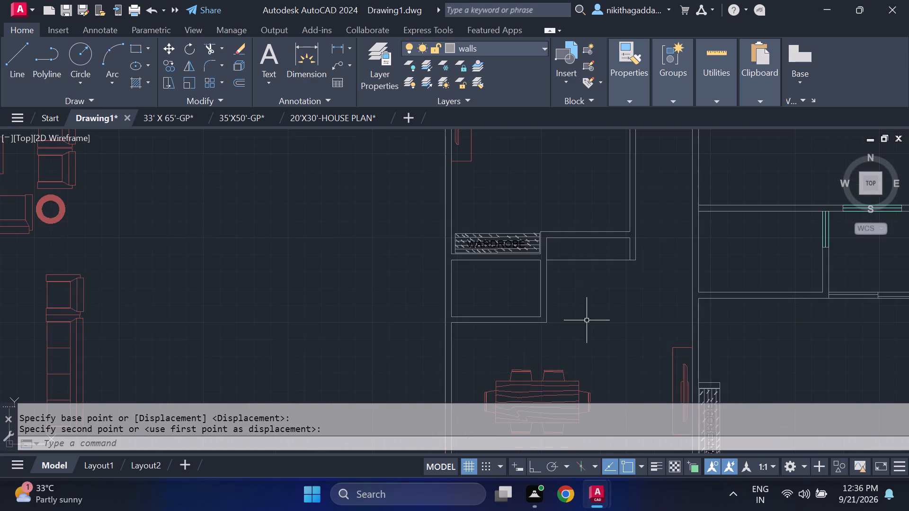
{"action": "middle_click_drag", "start_coordinate": [587, 319], "coordinate": [462, 275]}
{"action": "scroll", "coordinate": [467, 274], "scroll_direction": "down", "scroll_amount": 3}
{"action": "scroll", "coordinate": [481, 260], "scroll_direction": "up", "scroll_amount": 1}
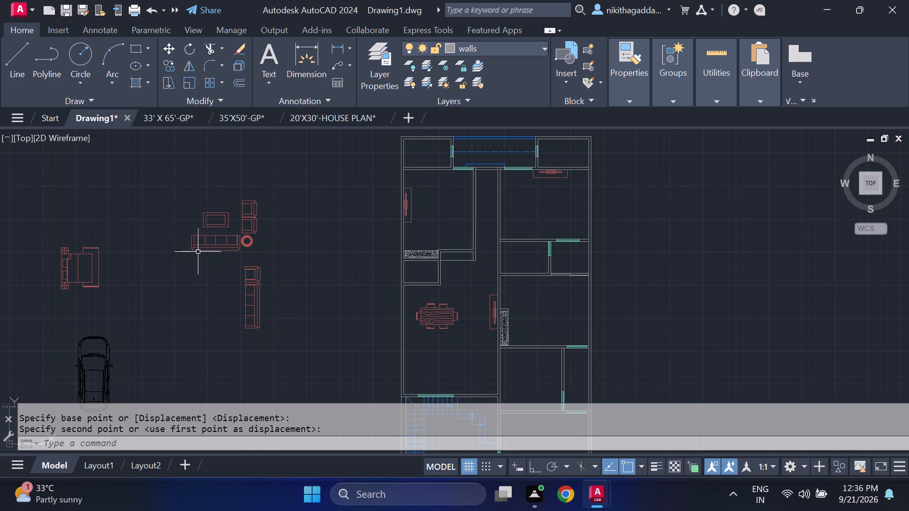
{"action": "middle_click_drag", "start_coordinate": [186, 239], "coordinate": [300, 281]}
{"action": "middle_click_drag", "start_coordinate": [382, 271], "coordinate": [398, 211]}
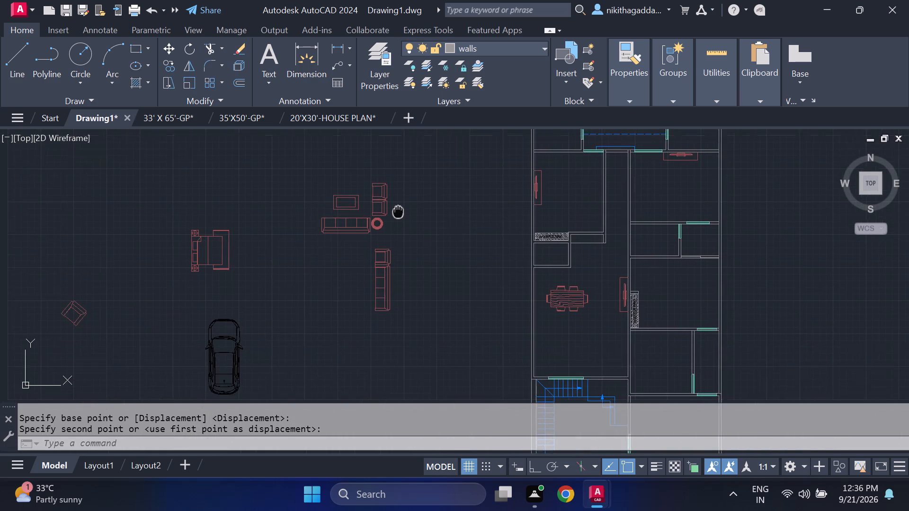
{"action": "middle_click_drag", "start_coordinate": [398, 211], "coordinate": [344, 297]}
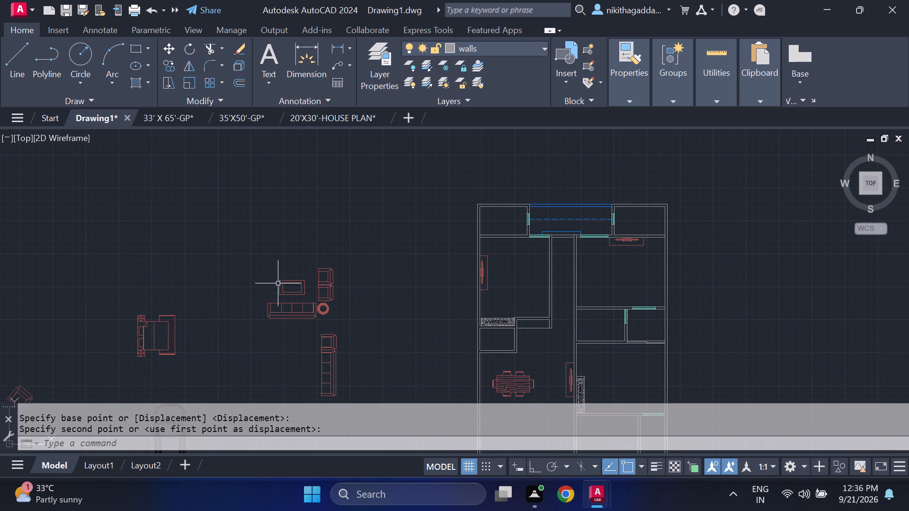
{"action": "middle_click_drag", "start_coordinate": [320, 312], "coordinate": [306, 233]}
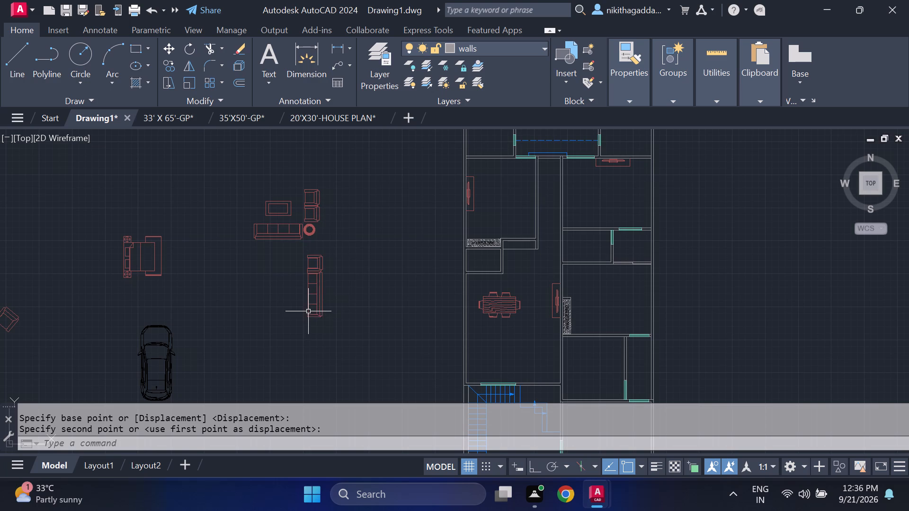
{"action": "left_click", "coordinate": [332, 284]}
{"action": "left_click", "coordinate": [256, 329]}
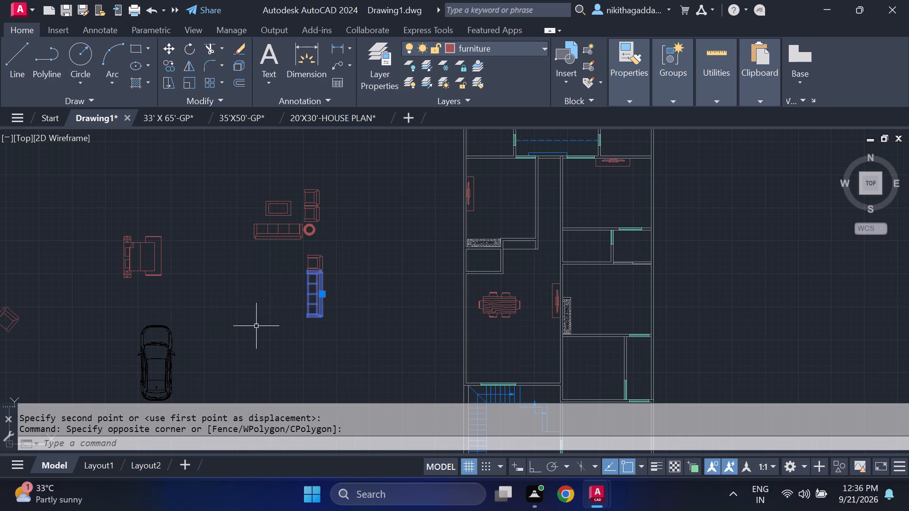
{"action": "key", "text": "m"}
{"action": "key", "text": "Return"}
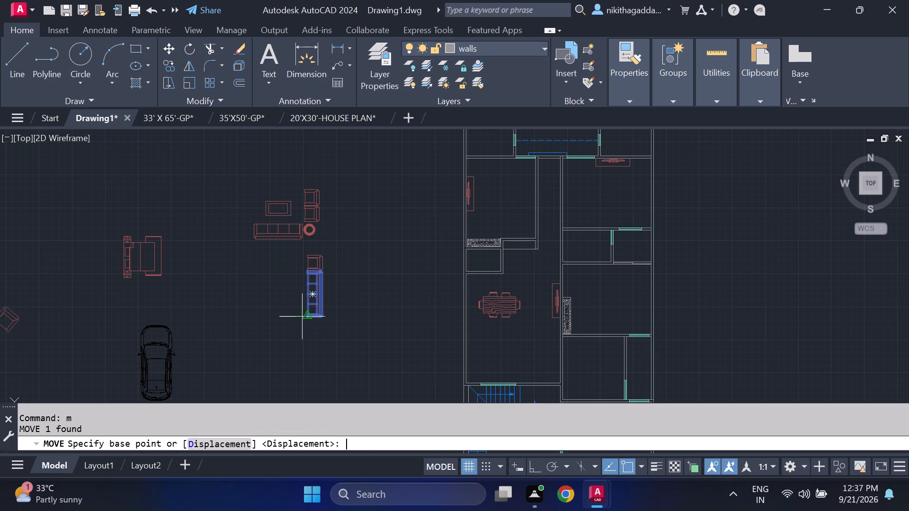
{"action": "left_click", "coordinate": [325, 275]}
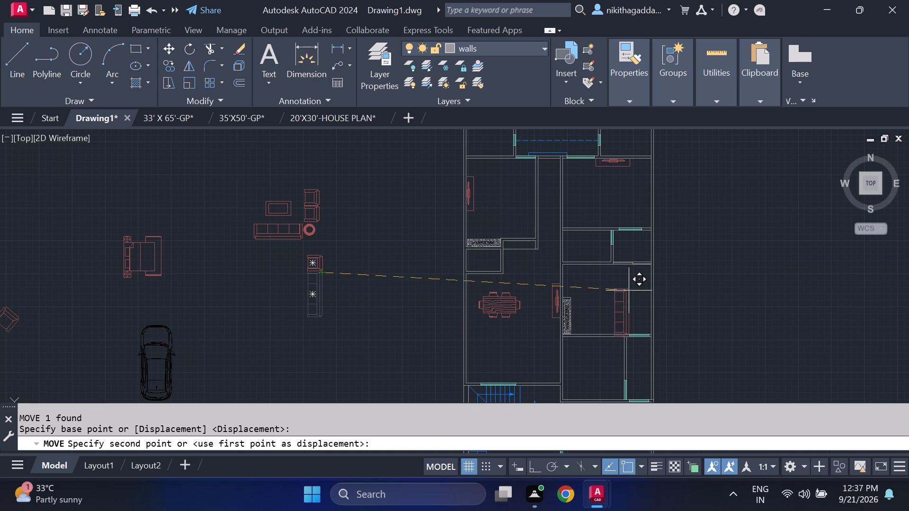
{"action": "scroll", "coordinate": [631, 284], "scroll_direction": "up", "scroll_amount": 2}
{"action": "middle_click_drag", "start_coordinate": [643, 274], "coordinate": [587, 257]}
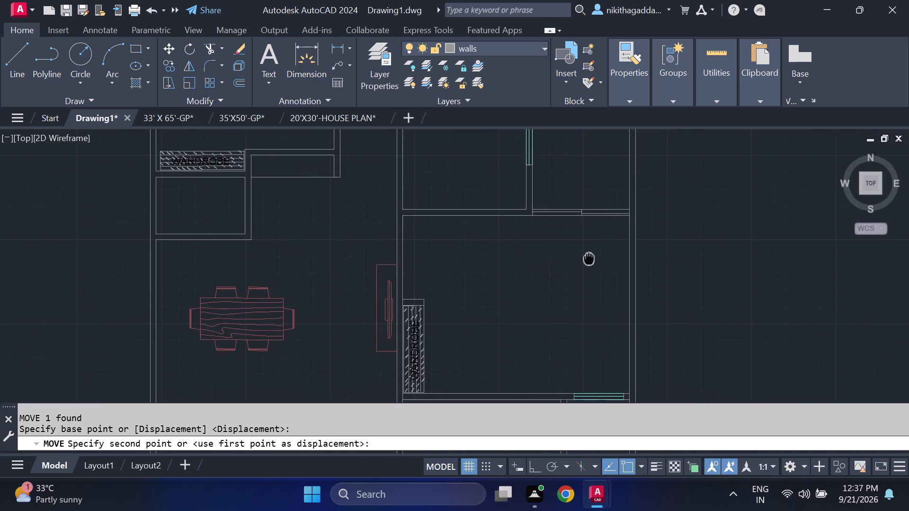
{"action": "middle_click_drag", "start_coordinate": [587, 257], "coordinate": [356, 155]}
{"action": "scroll", "coordinate": [372, 214], "scroll_direction": "down", "scroll_amount": 3}
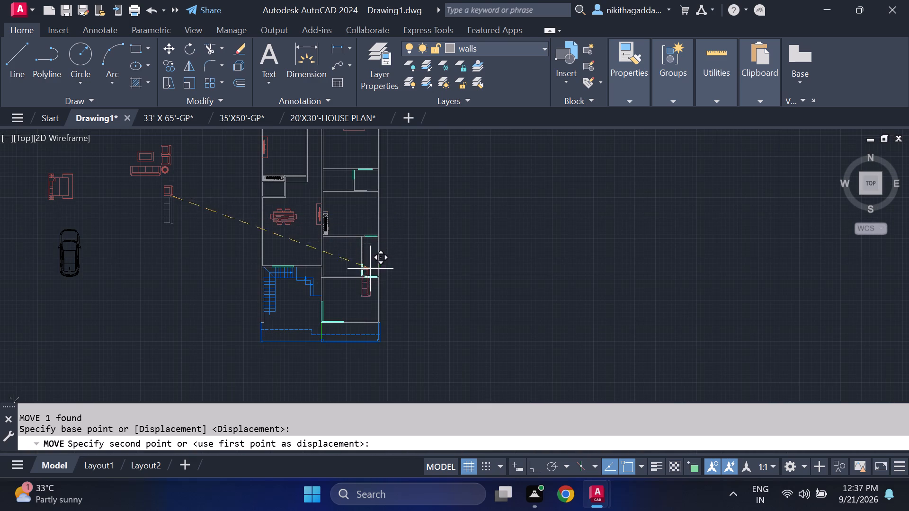
{"action": "scroll", "coordinate": [362, 305], "scroll_direction": "up", "scroll_amount": 3}
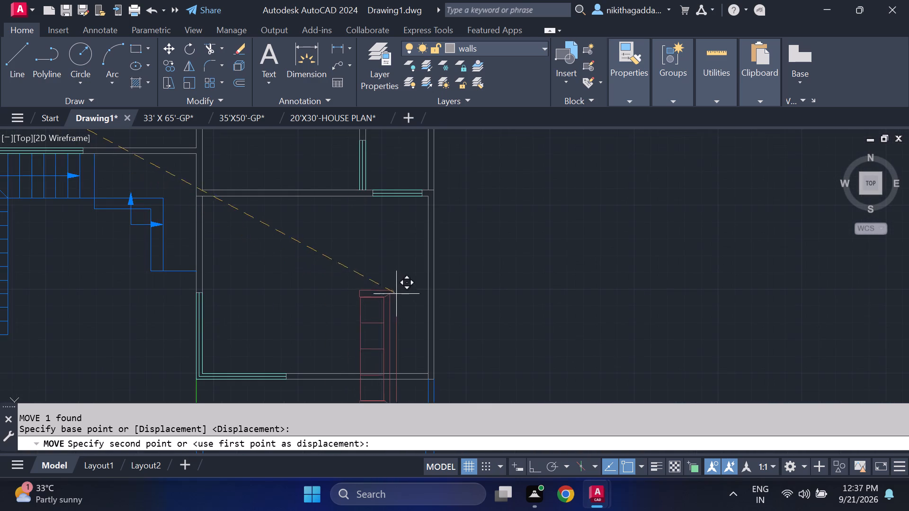
{"action": "scroll", "coordinate": [419, 206], "scroll_direction": "up", "scroll_amount": 2}
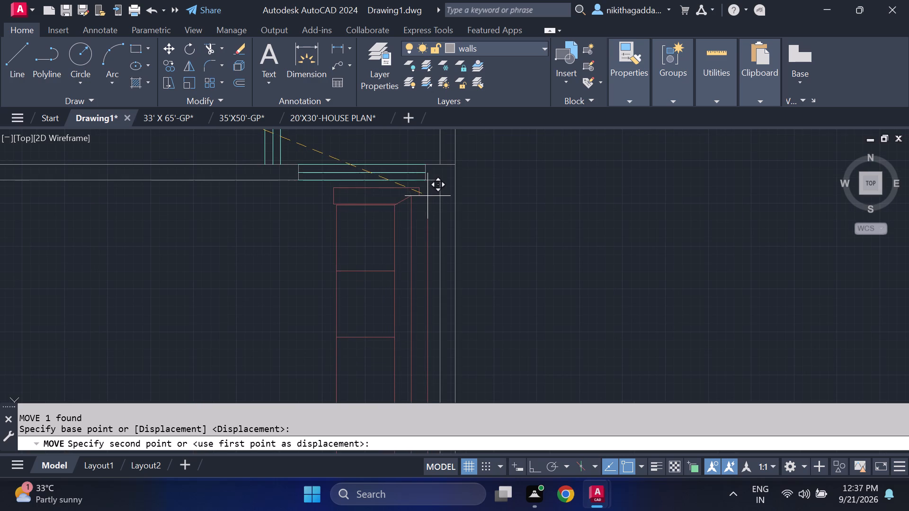
{"action": "left_click", "coordinate": [428, 196]}
Move the loose horizontal long sofa into the southeast room, along the south wall below the vertical sofa.
{"action": "scroll", "coordinate": [404, 227], "scroll_direction": "down", "scroll_amount": 3}
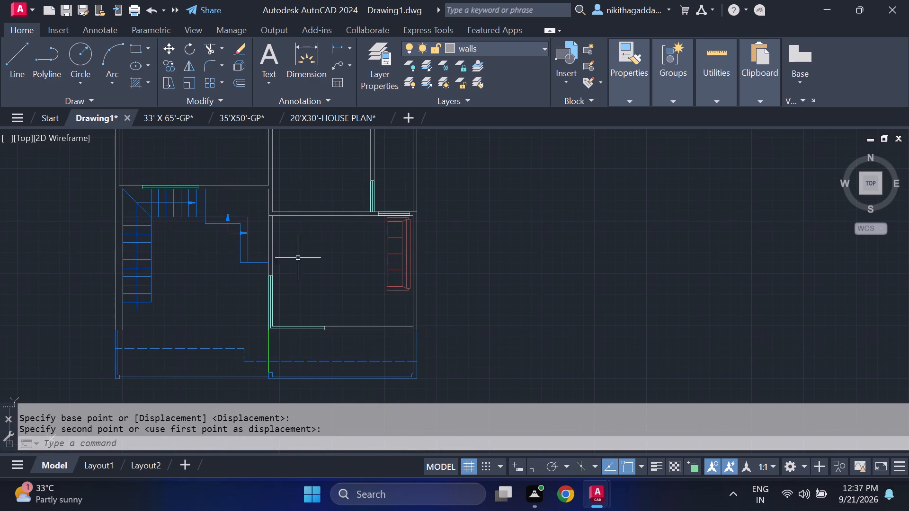
{"action": "scroll", "coordinate": [343, 245], "scroll_direction": "down", "scroll_amount": 2}
{"action": "middle_click_drag", "start_coordinate": [215, 251], "coordinate": [261, 320]}
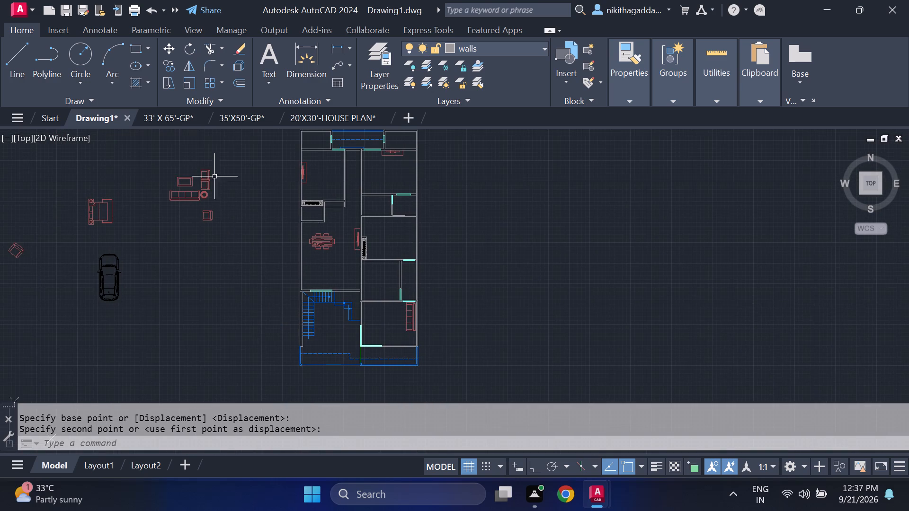
{"action": "scroll", "coordinate": [183, 187], "scroll_direction": "up", "scroll_amount": 3}
{"action": "left_click", "coordinate": [218, 193]}
{"action": "left_click", "coordinate": [108, 267]}
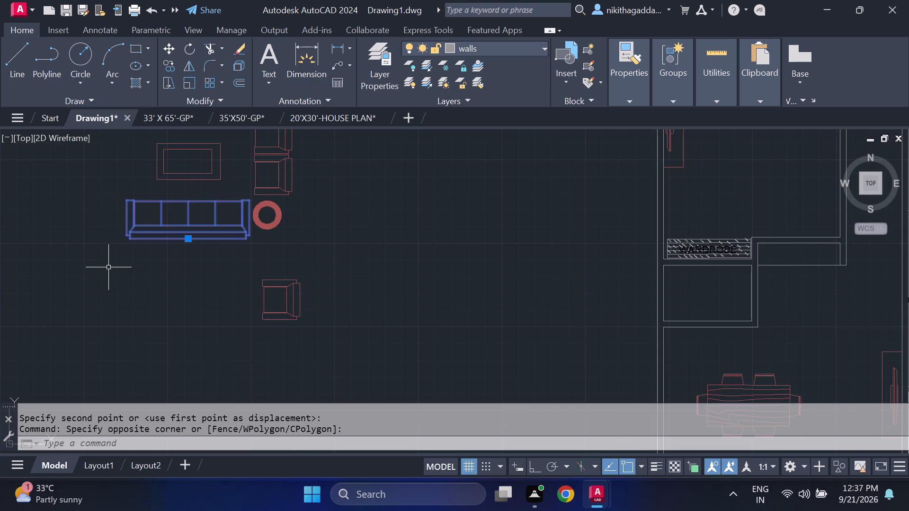
{"action": "key", "text": "m"}
{"action": "key", "text": "Return"}
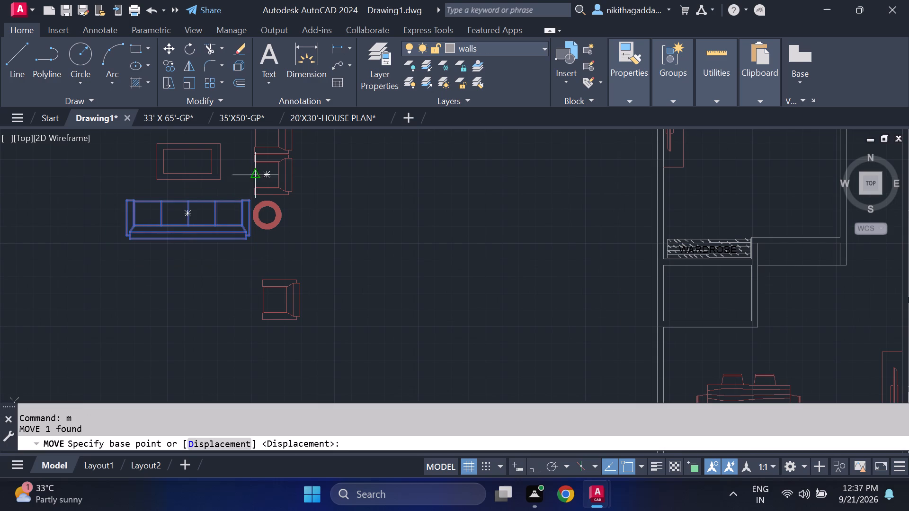
{"action": "left_click", "coordinate": [246, 200]}
{"action": "scroll", "coordinate": [470, 285], "scroll_direction": "down", "scroll_amount": 3}
{"action": "middle_click_drag", "start_coordinate": [502, 335], "coordinate": [244, 174]}
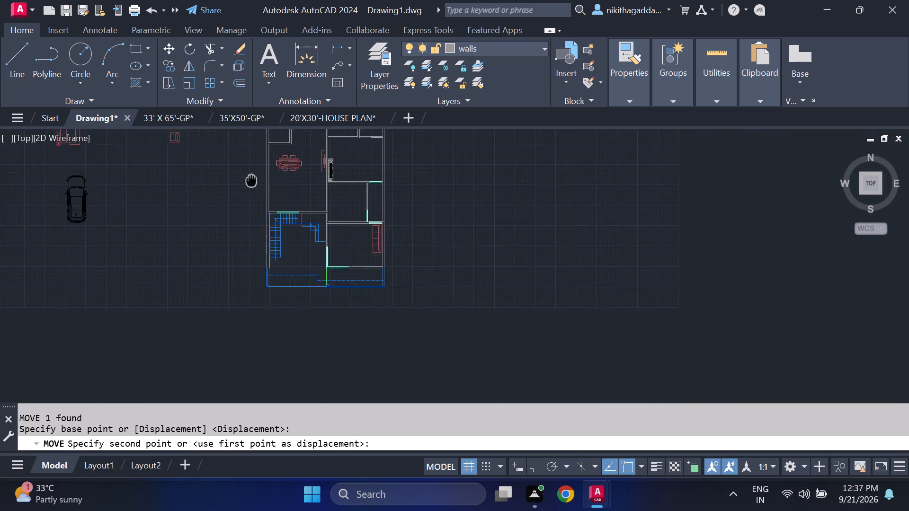
{"action": "middle_click_drag", "start_coordinate": [244, 174], "coordinate": [233, 163]}
{"action": "scroll", "coordinate": [354, 253], "scroll_direction": "up", "scroll_amount": 3}
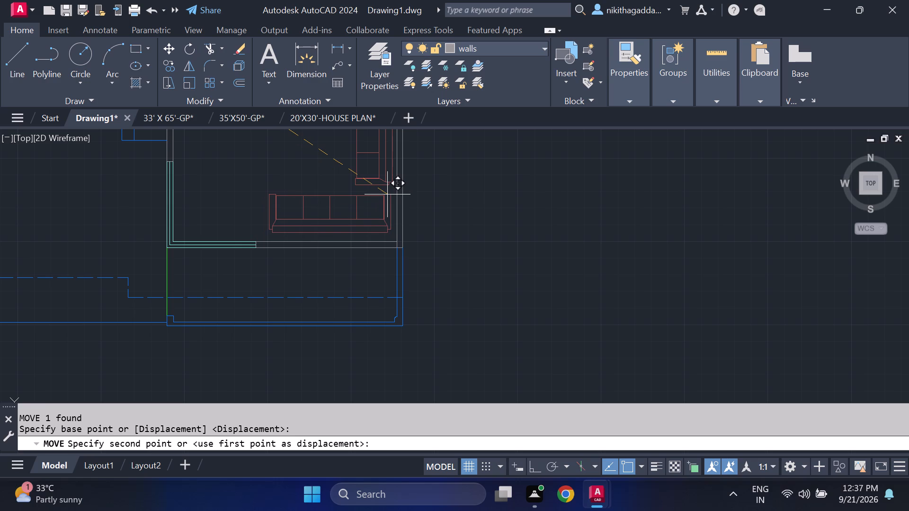
{"action": "left_click", "coordinate": [386, 193]}
Copy the loose coffee table beside the sofa set outside the plan to a spot about 7 ft east of it.
{"action": "scroll", "coordinate": [351, 220], "scroll_direction": "down", "scroll_amount": 3}
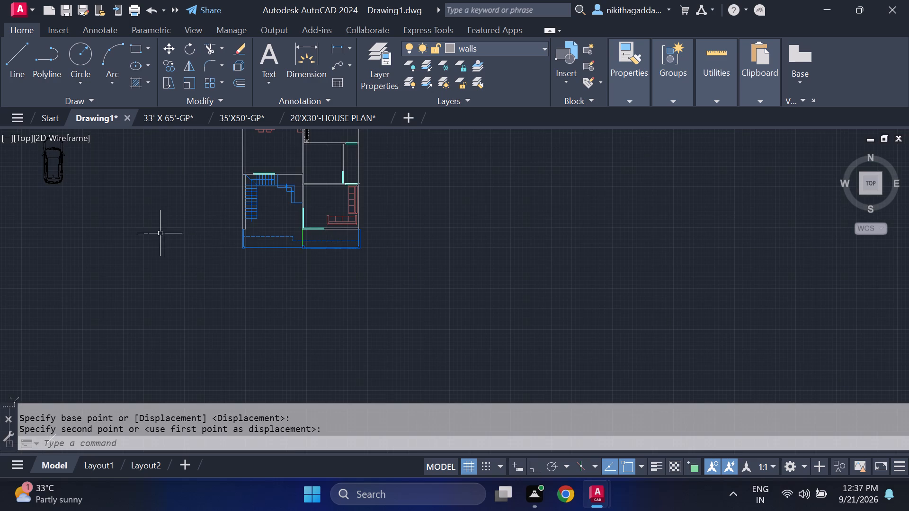
{"action": "middle_click_drag", "start_coordinate": [158, 231], "coordinate": [335, 312]}
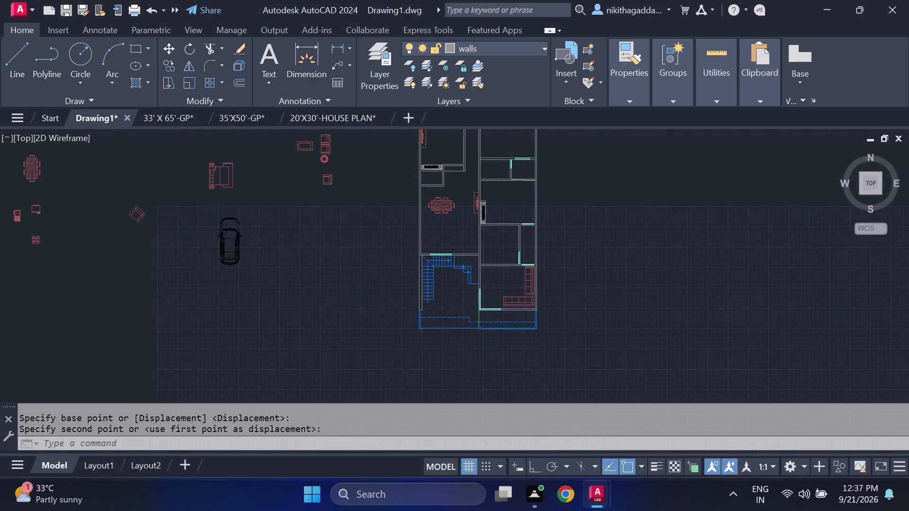
{"action": "middle_click_drag", "start_coordinate": [183, 220], "coordinate": [267, 288]}
{"action": "scroll", "coordinate": [63, 198], "scroll_direction": "up", "scroll_amount": 3}
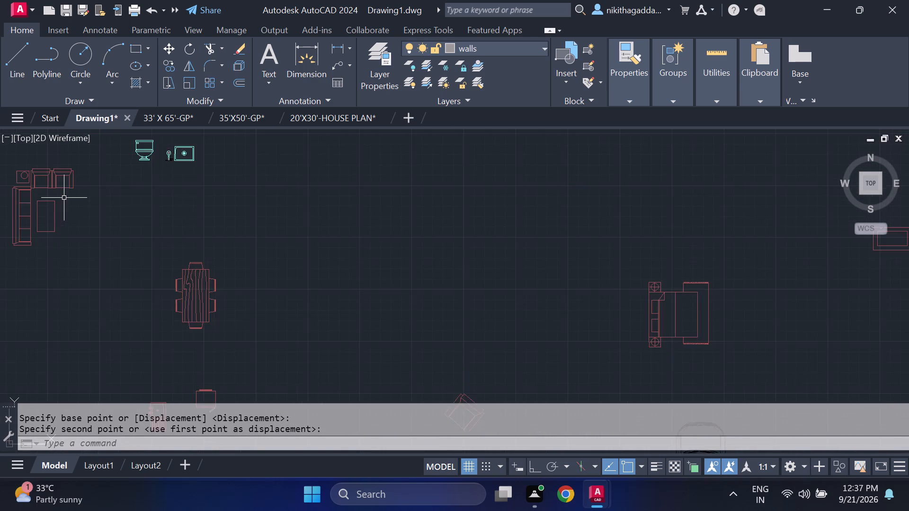
{"action": "left_click", "coordinate": [62, 198]}
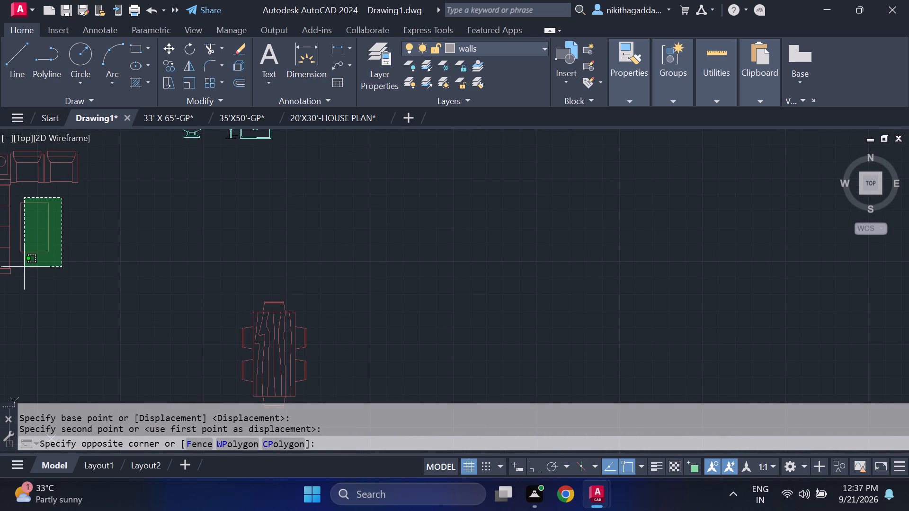
{"action": "left_click", "coordinate": [17, 275]}
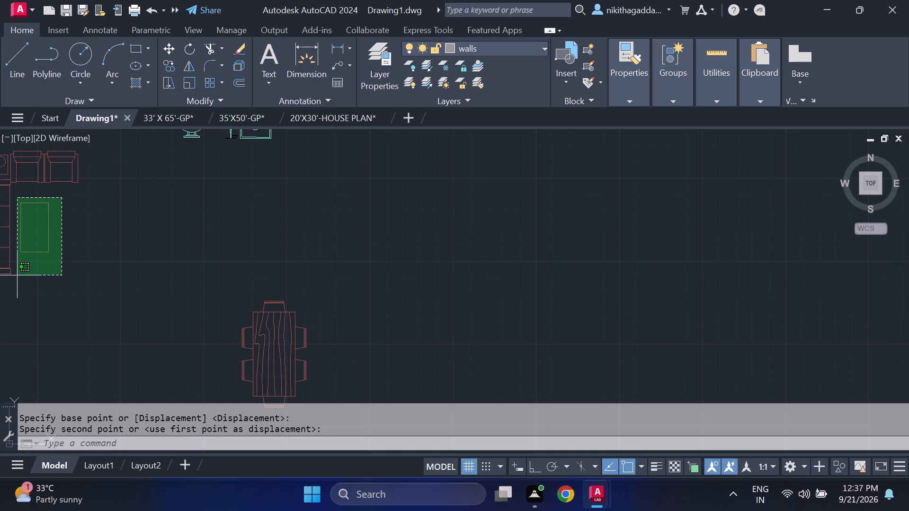
{"action": "type", "text": "co"}
{"action": "key", "text": "Return"}
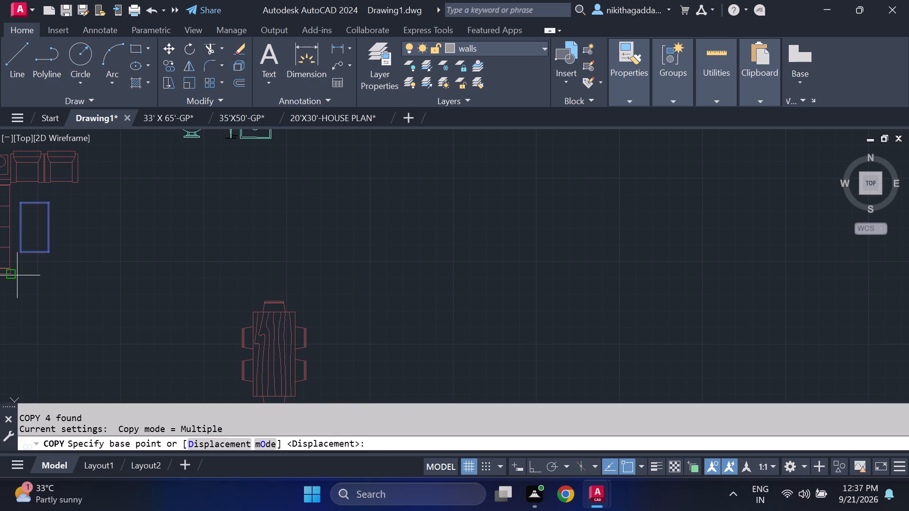
{"action": "left_click", "coordinate": [20, 252]}
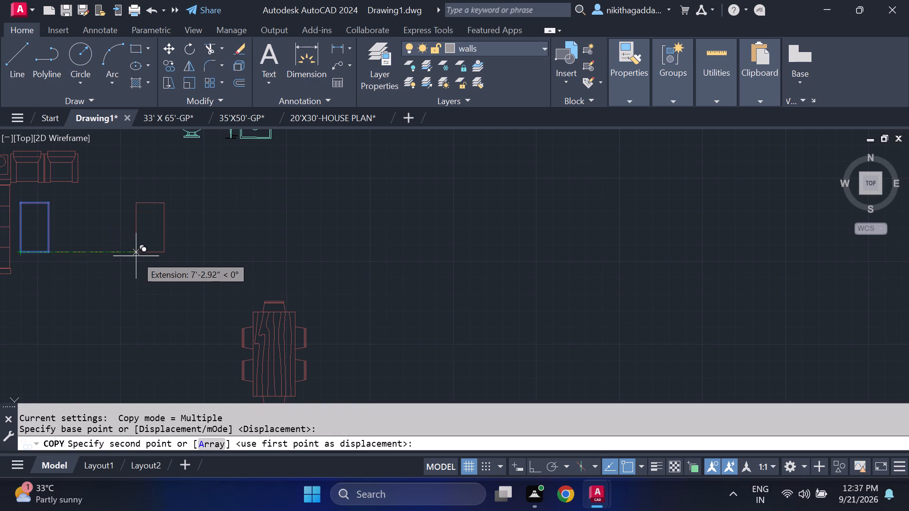
{"action": "left_click", "coordinate": [137, 254]}
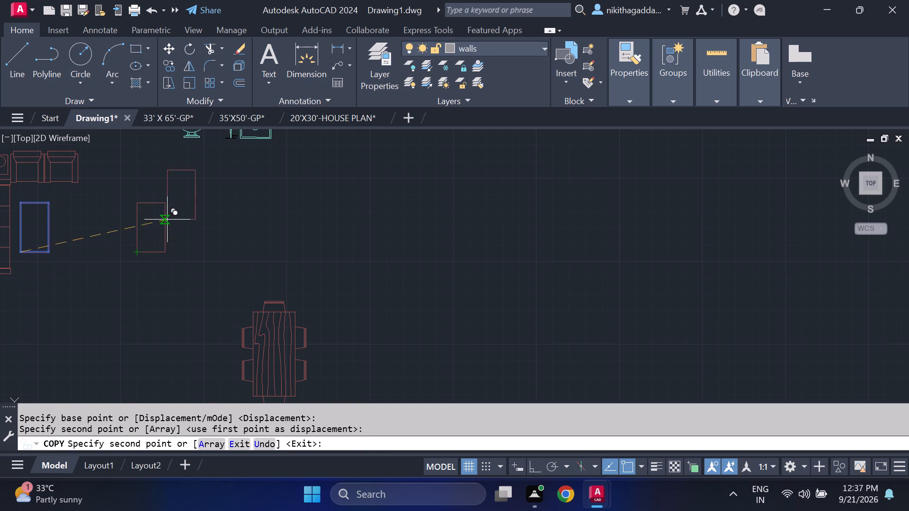
{"action": "key", "text": "Escape"}
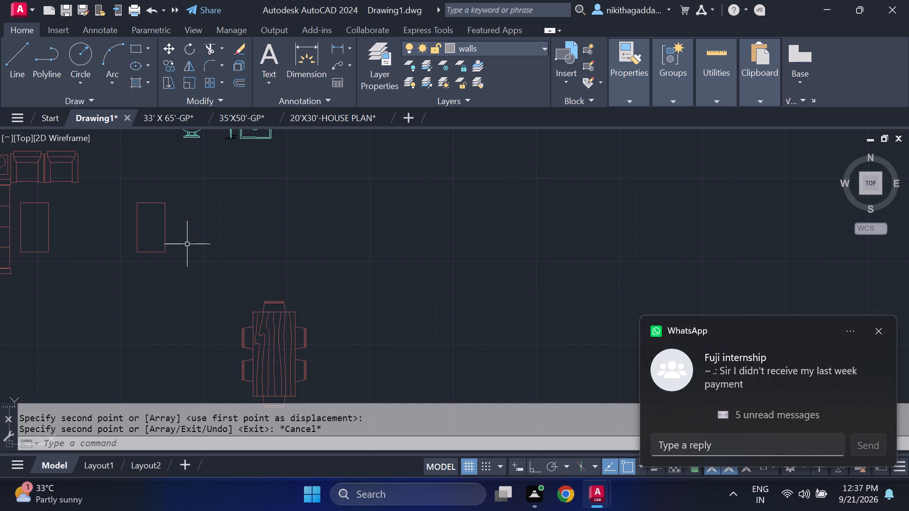
{"action": "left_click", "coordinate": [877, 328]}
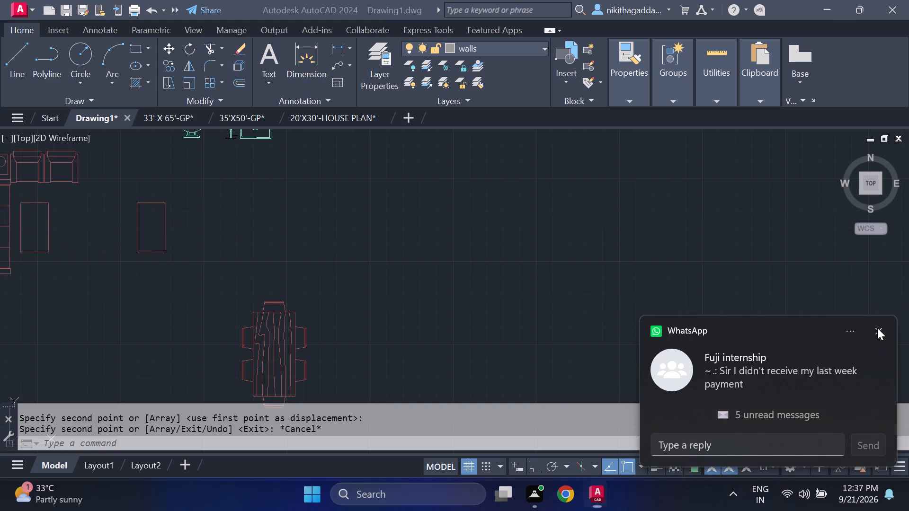
Rotate the copied coffee table 90° about the midpoint of its east edge so it lies horizontally.
{"action": "left_click", "coordinate": [182, 182]}
{"action": "left_click", "coordinate": [105, 299]}
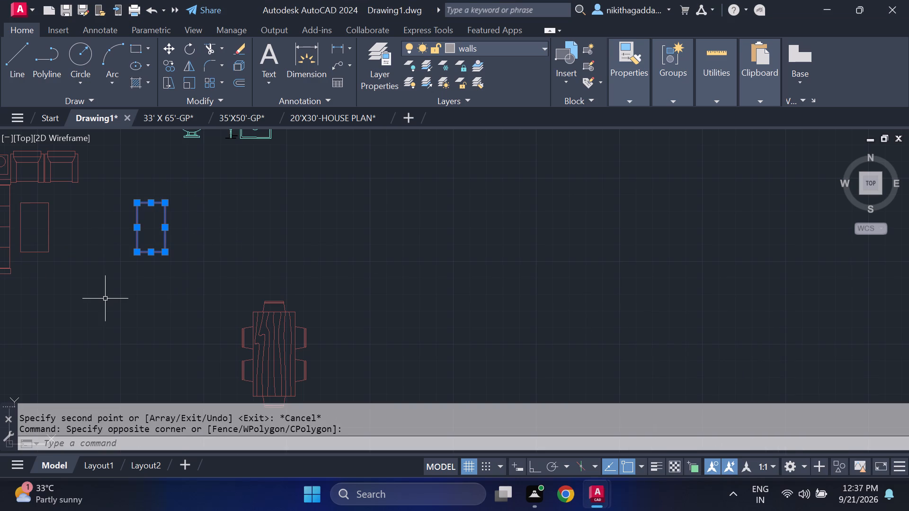
{"action": "type", "text": "ro"}
{"action": "key", "text": "Return"}
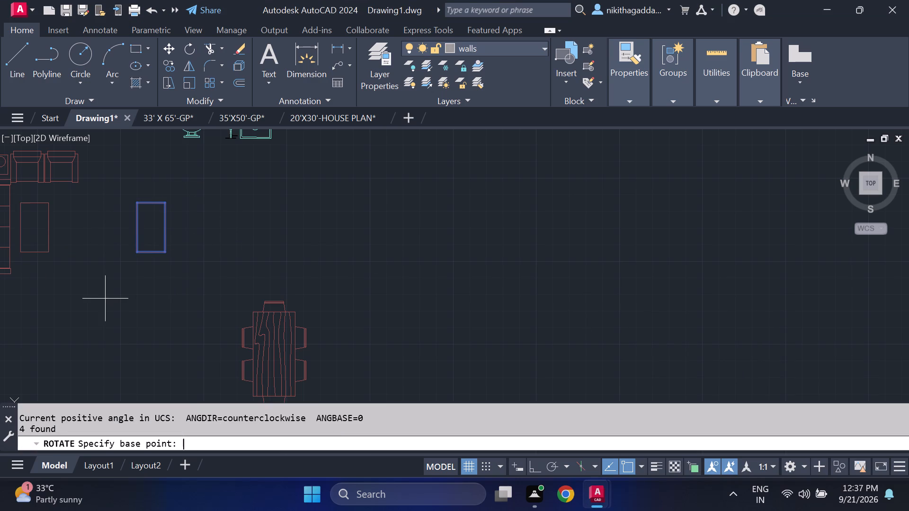
{"action": "left_click", "coordinate": [167, 231]}
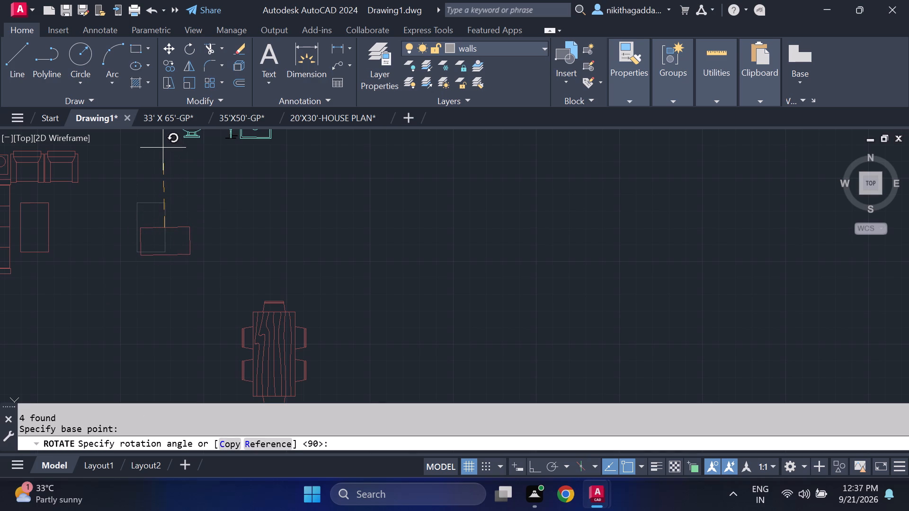
{"action": "key", "text": "F8"}
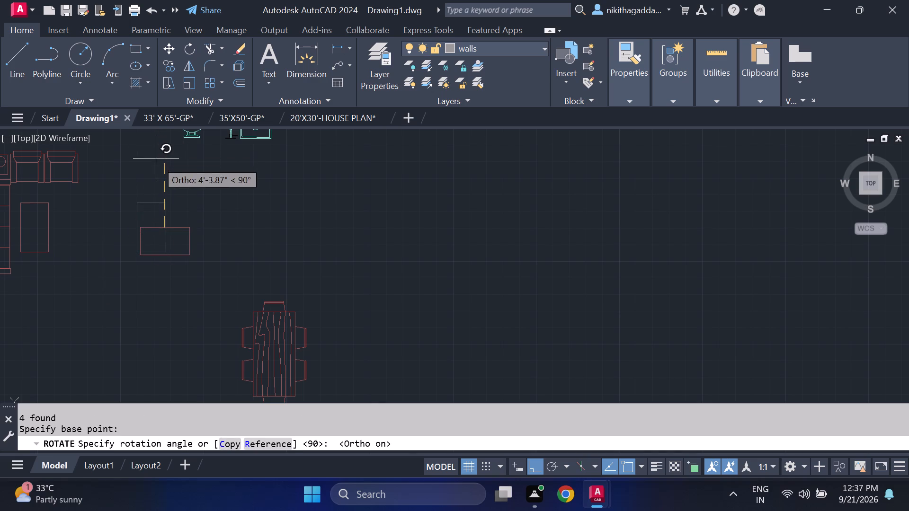
{"action": "left_click", "coordinate": [158, 160]}
Move the original vertical coffee table into the southeast room, just west of the vertical long sofa.
{"action": "left_click", "coordinate": [51, 194]}
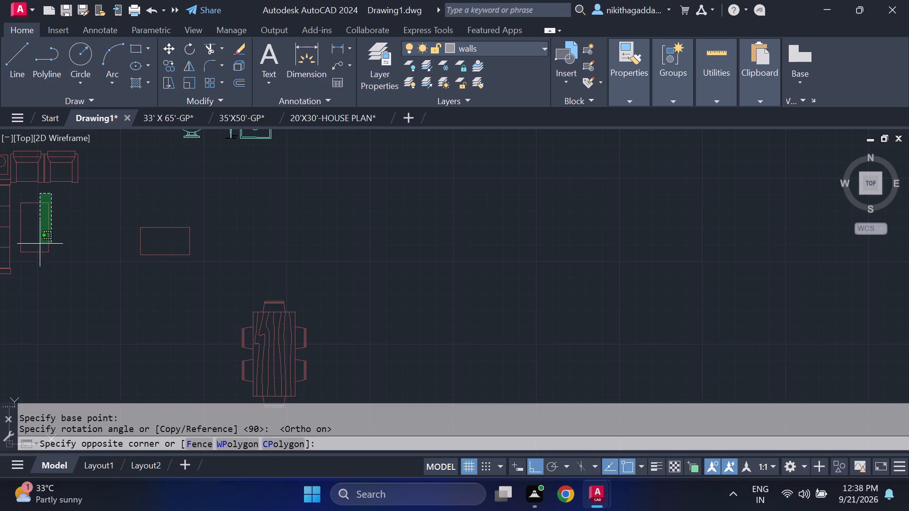
{"action": "left_click", "coordinate": [18, 293]}
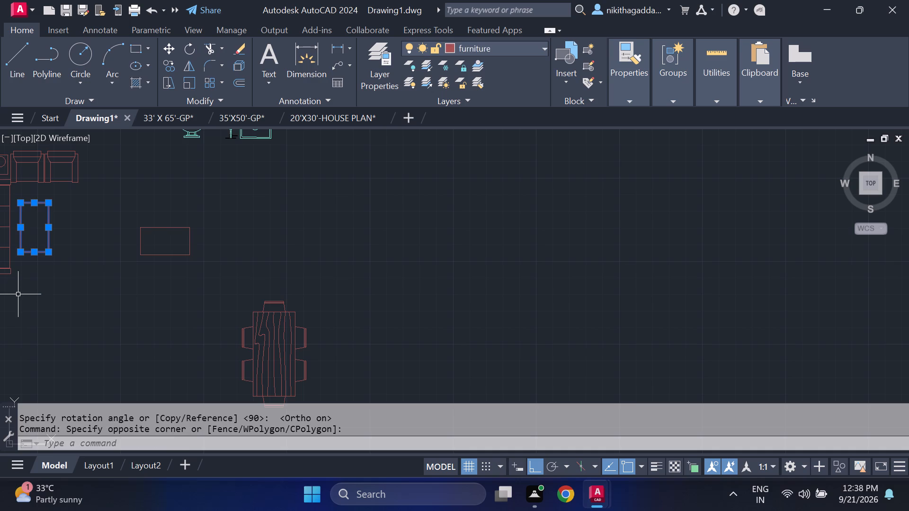
{"action": "key", "text": "m"}
{"action": "key", "text": "Return"}
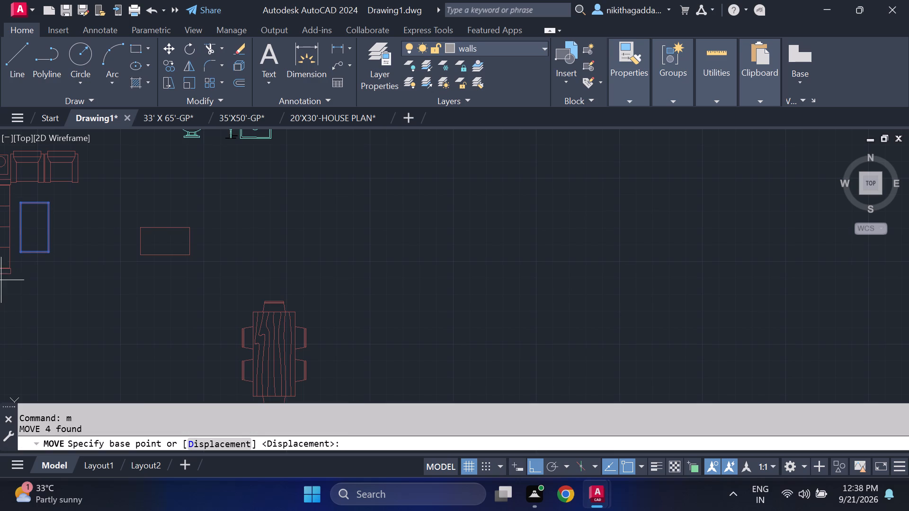
{"action": "left_click", "coordinate": [16, 203]}
{"action": "scroll", "coordinate": [559, 239], "scroll_direction": "down", "scroll_amount": 3}
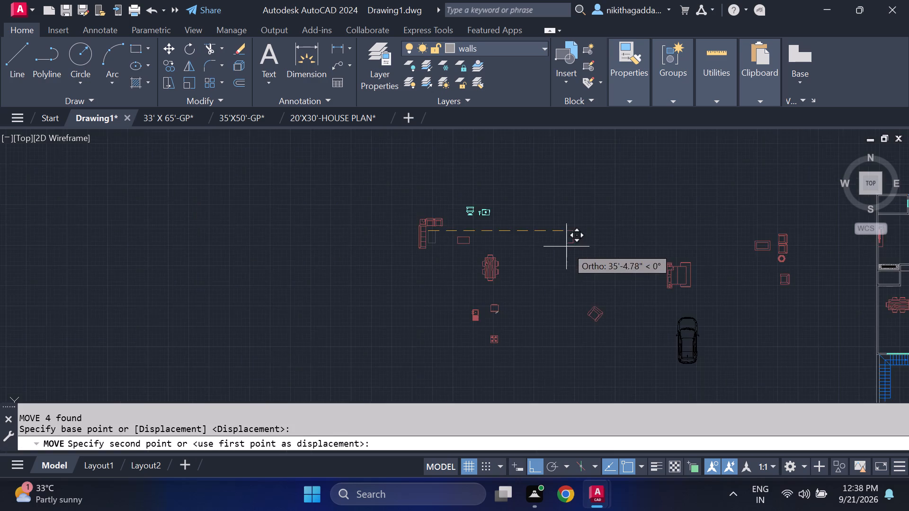
{"action": "middle_click_drag", "start_coordinate": [566, 247], "coordinate": [376, 224]}
{"action": "key", "text": "F8"}
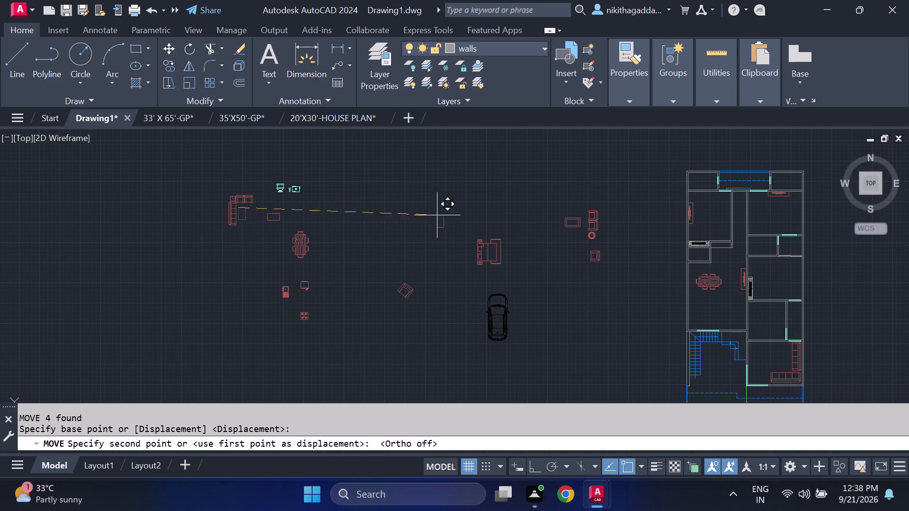
{"action": "scroll", "coordinate": [771, 361], "scroll_direction": "up", "scroll_amount": 2}
{"action": "middle_click_drag", "start_coordinate": [798, 339], "coordinate": [657, 311]}
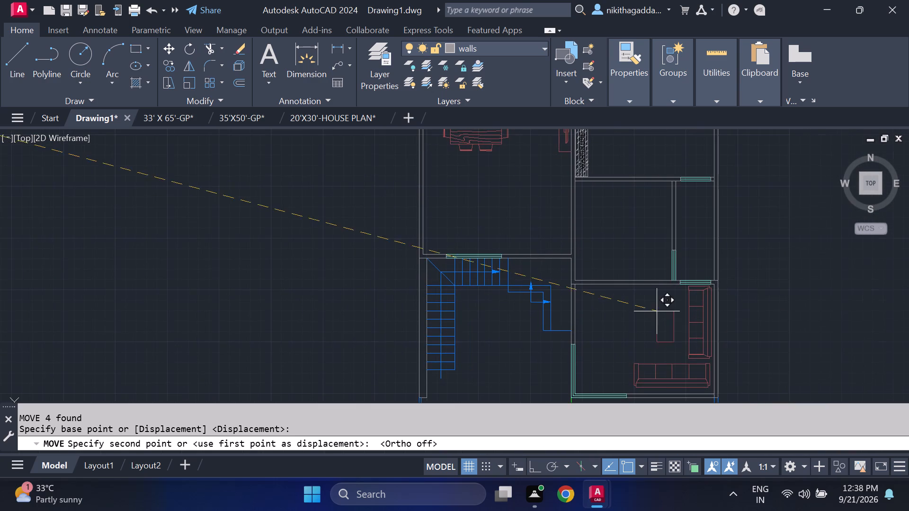
{"action": "scroll", "coordinate": [665, 302], "scroll_direction": "up", "scroll_amount": 1}
{"action": "left_click", "coordinate": [668, 298]}
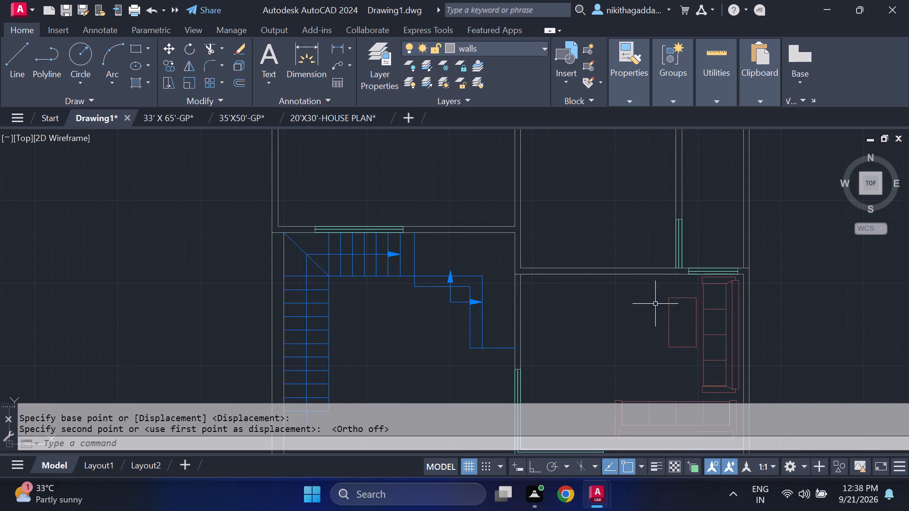
Move the rotated horizontal coffee table into the southeast room, just north of the horizontal long sofa.
{"action": "scroll", "coordinate": [540, 329], "scroll_direction": "down", "scroll_amount": 2}
{"action": "middle_click_drag", "start_coordinate": [69, 244], "coordinate": [418, 336]}
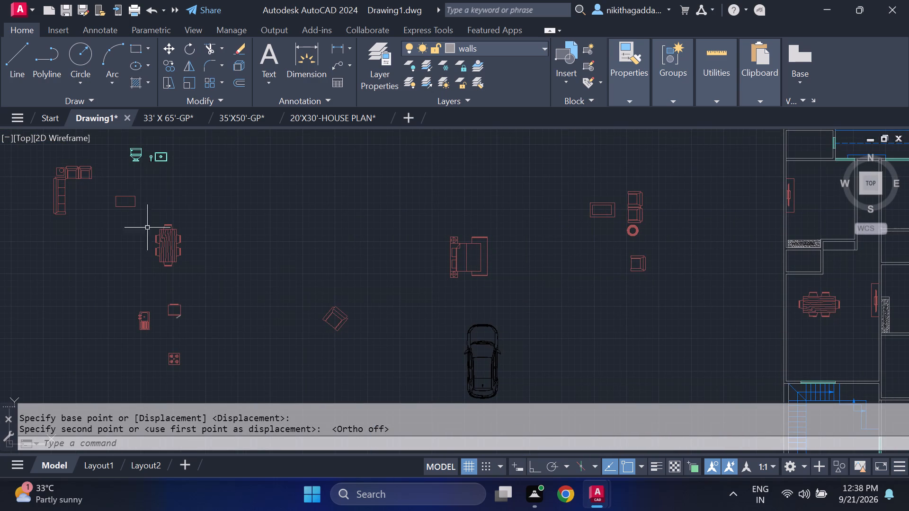
{"action": "left_click_drag", "start_coordinate": [147, 189], "coordinate": [142, 192]}
{"action": "left_click", "coordinate": [97, 222]}
{"action": "key", "text": "m"}
{"action": "key", "text": "Return"}
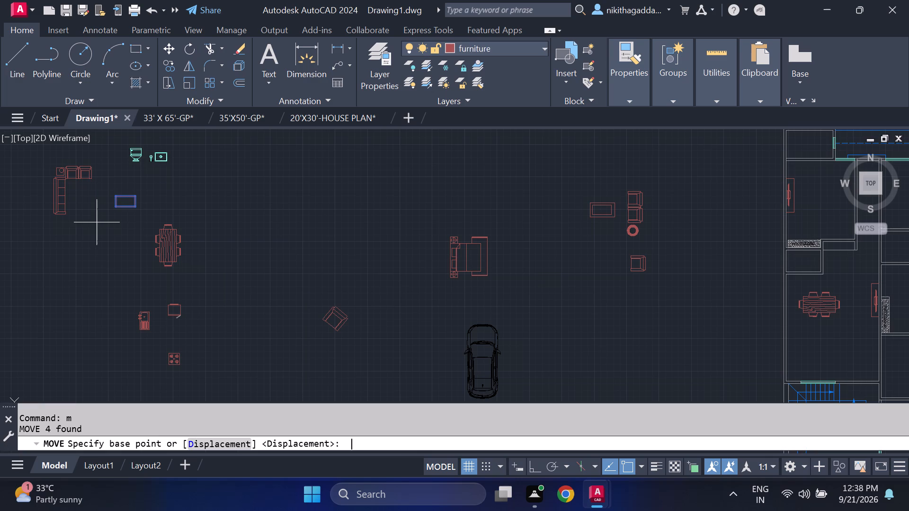
{"action": "left_click", "coordinate": [140, 194]}
{"action": "scroll", "coordinate": [691, 231], "scroll_direction": "down", "scroll_amount": 2}
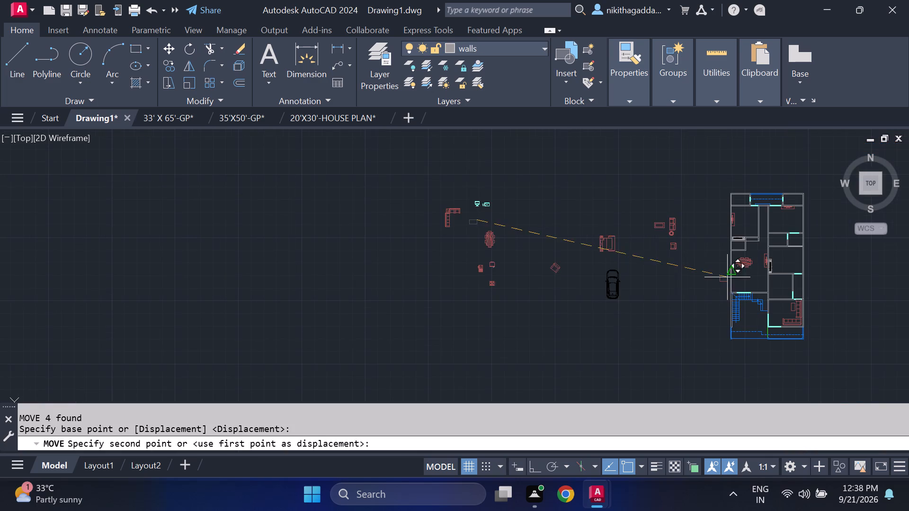
{"action": "middle_click_drag", "start_coordinate": [727, 277], "coordinate": [442, 273]}
{"action": "scroll", "coordinate": [484, 312], "scroll_direction": "up", "scroll_amount": 3}
{"action": "scroll", "coordinate": [568, 311], "scroll_direction": "up", "scroll_amount": 2}
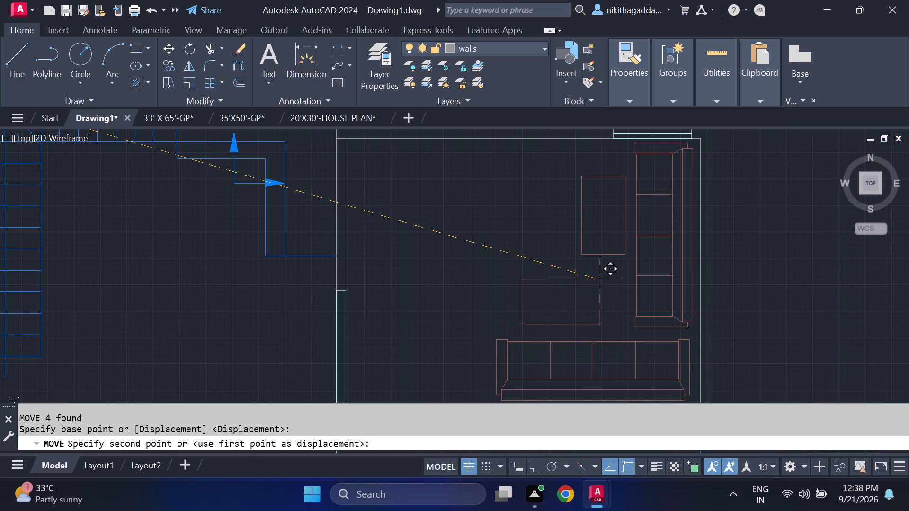
{"action": "left_click", "coordinate": [610, 280]}
Scale down the southeast room's vertical coffee table from its southwest corner to roughly three quarters of its size.
{"action": "scroll", "coordinate": [432, 284], "scroll_direction": "down", "scroll_amount": 3}
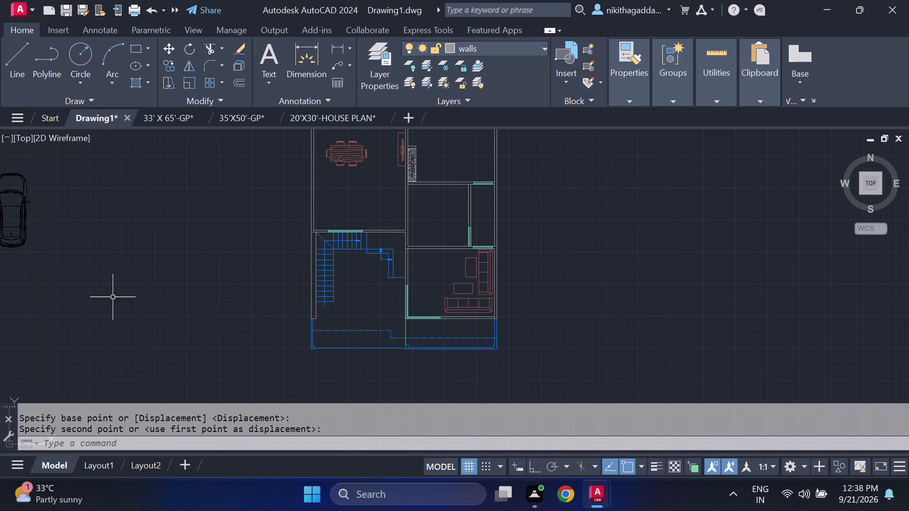
{"action": "middle_click_drag", "start_coordinate": [103, 297], "coordinate": [0, 282]}
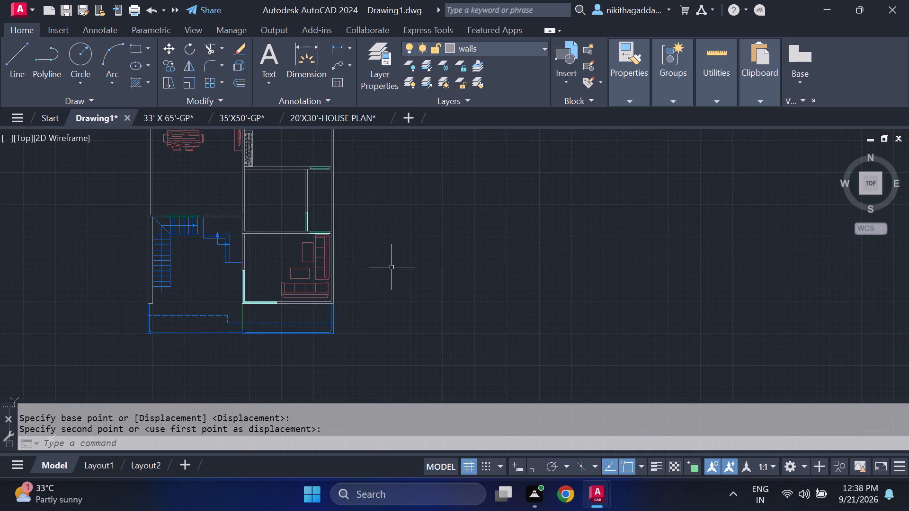
{"action": "scroll", "coordinate": [291, 258], "scroll_direction": "up", "scroll_amount": 2}
{"action": "left_click", "coordinate": [344, 212]}
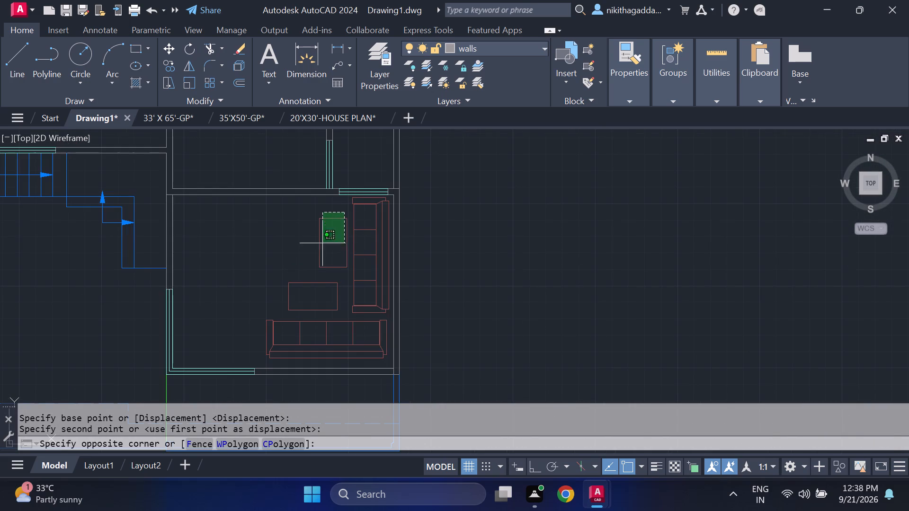
{"action": "left_click", "coordinate": [301, 266]}
{"action": "scroll", "coordinate": [346, 254], "scroll_direction": "up", "scroll_amount": 2}
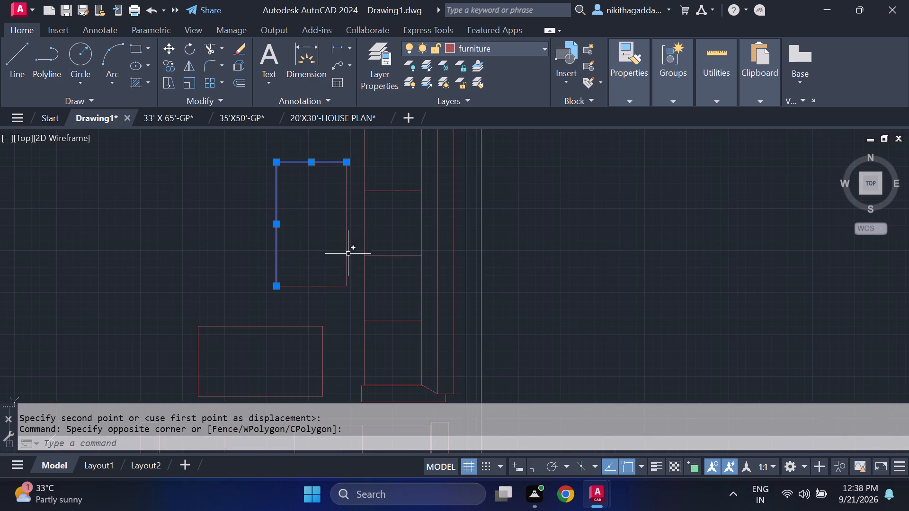
{"action": "left_click", "coordinate": [354, 228]}
{"action": "left_click", "coordinate": [283, 304]}
{"action": "type", "text": "scale"}
{"action": "key", "text": "Return"}
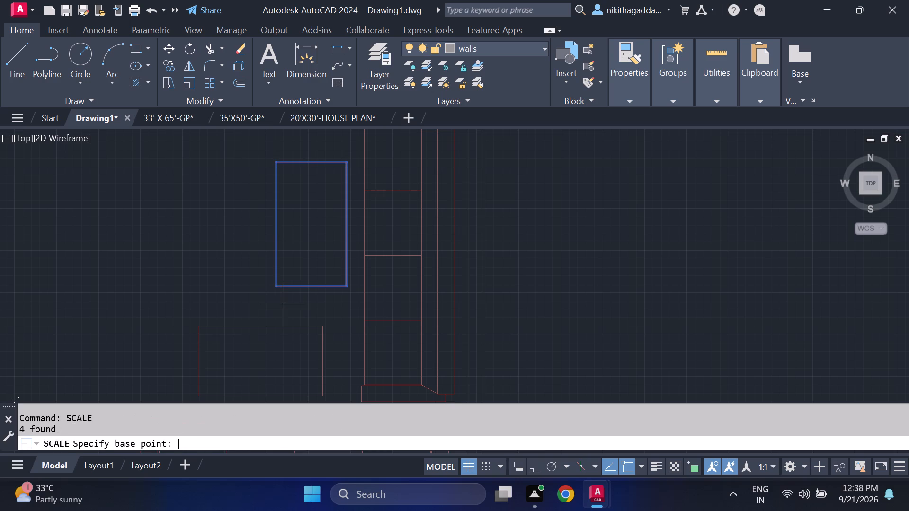
{"action": "left_click", "coordinate": [283, 285]}
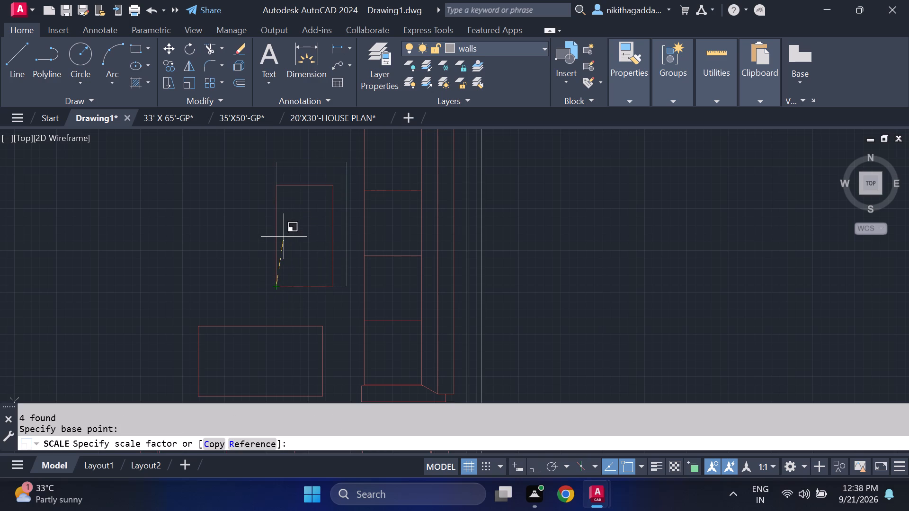
{"action": "left_click", "coordinate": [280, 240]}
Scale down the southeast room's horizontal coffee table from its southwest corner to roughly five sixths of its size.
{"action": "middle_click_drag", "start_coordinate": [275, 294], "coordinate": [266, 285]}
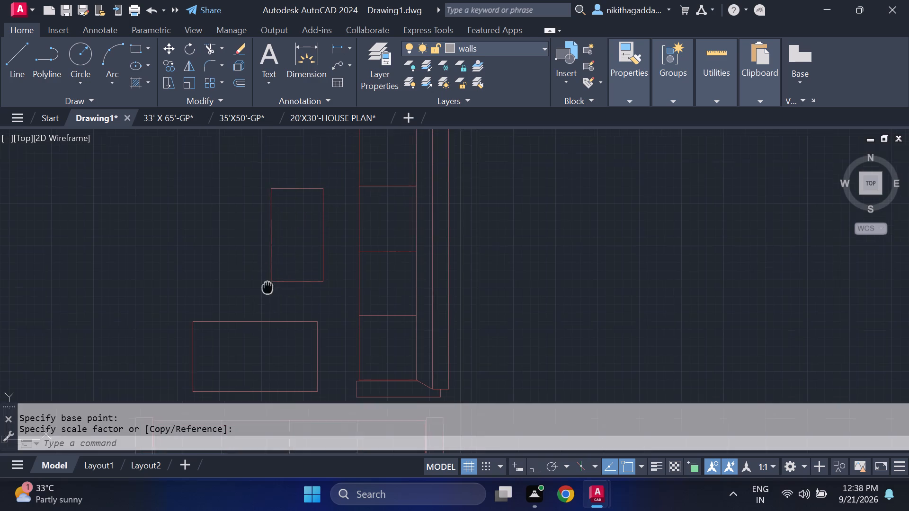
{"action": "middle_click_drag", "start_coordinate": [266, 285], "coordinate": [261, 254]}
{"action": "left_click_drag", "start_coordinate": [313, 275], "coordinate": [303, 283]}
{"action": "left_click", "coordinate": [145, 360]}
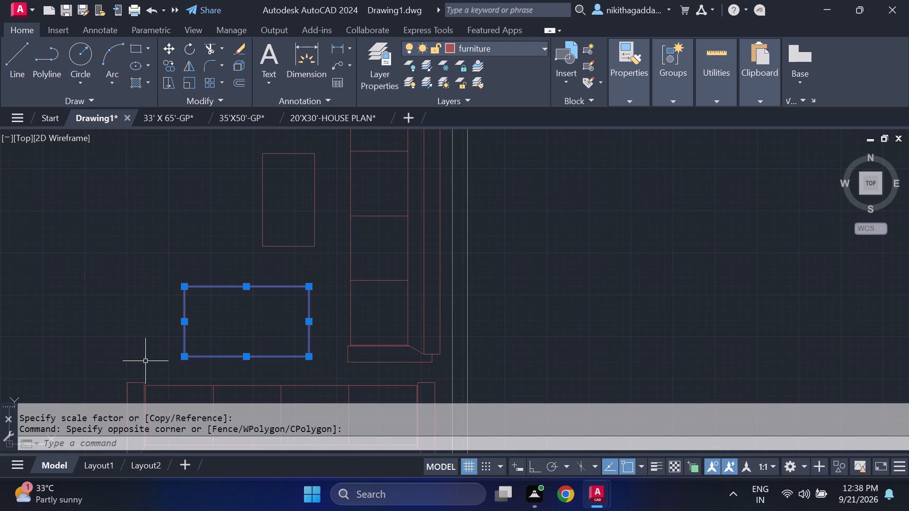
{"action": "type", "text": "scale"}
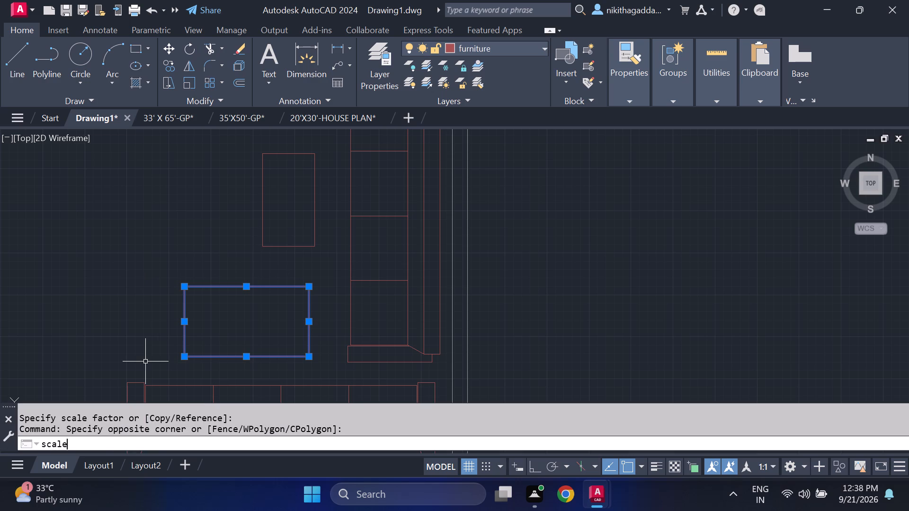
{"action": "key", "text": "Return"}
{"action": "left_click", "coordinate": [184, 357]}
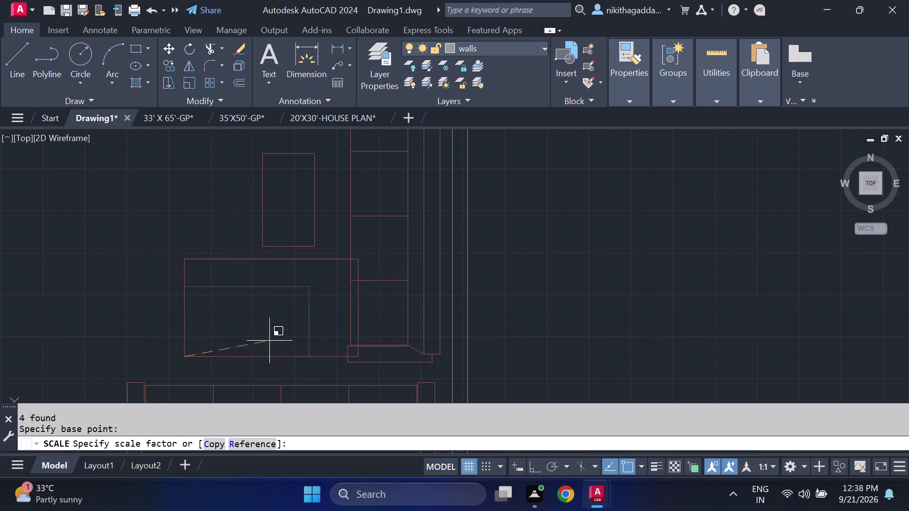
{"action": "left_click", "coordinate": [234, 342]}
Scale down the vertical long sofa below the side table and armchairs, about its seat centre, to roughly nine tenths of its size.
{"action": "scroll", "coordinate": [238, 342], "scroll_direction": "down", "scroll_amount": 2}
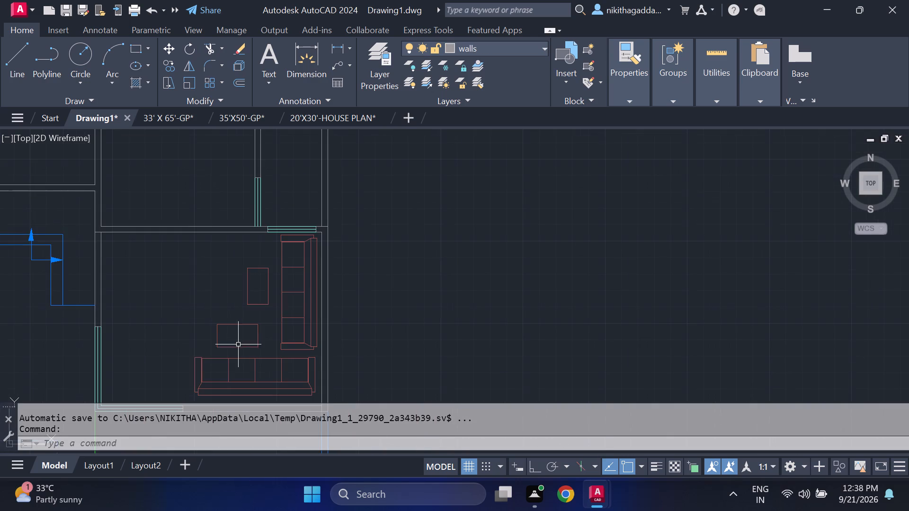
{"action": "scroll", "coordinate": [138, 341], "scroll_direction": "down", "scroll_amount": 1}
{"action": "middle_click_drag", "start_coordinate": [330, 294], "coordinate": [446, 284]}
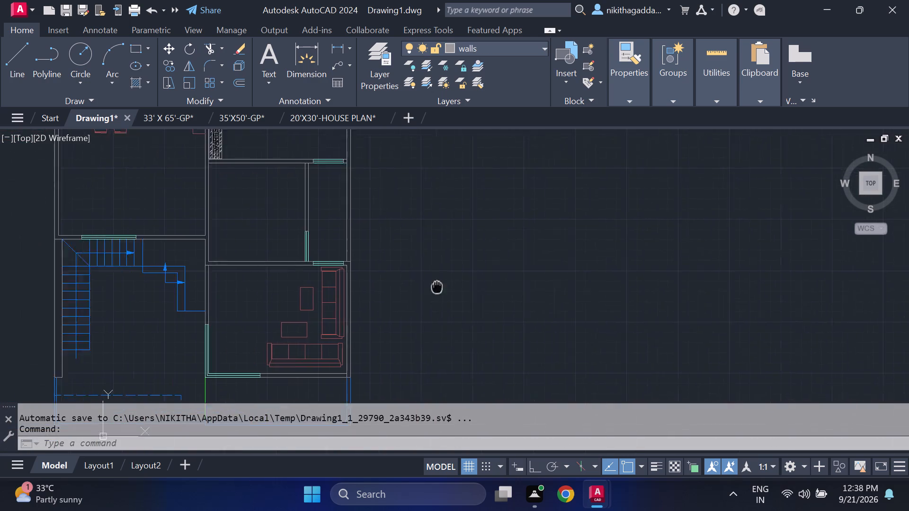
{"action": "middle_click_drag", "start_coordinate": [446, 284], "coordinate": [645, 259]}
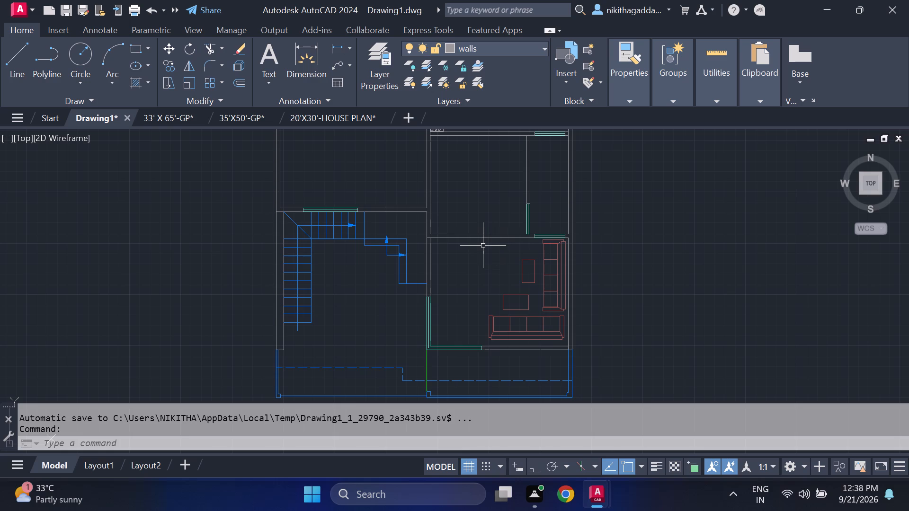
{"action": "scroll", "coordinate": [524, 265], "scroll_direction": "down", "scroll_amount": 3}
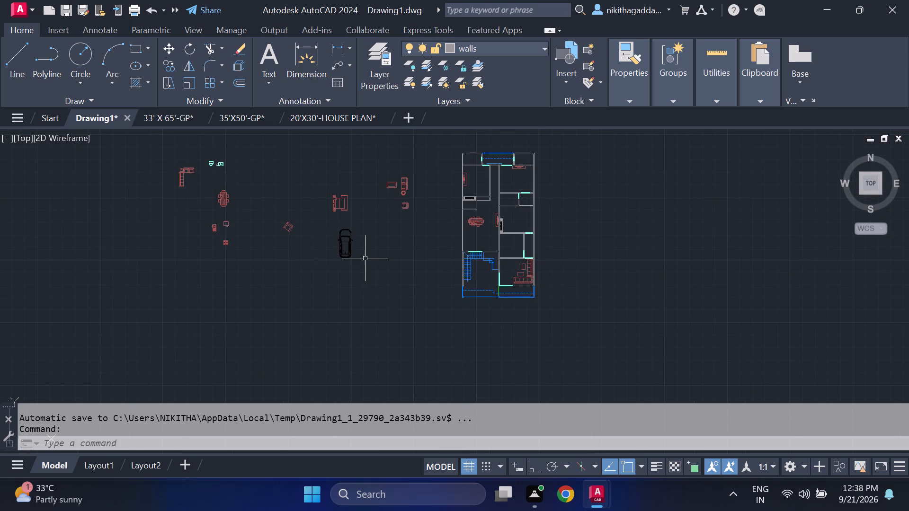
{"action": "scroll", "coordinate": [166, 174], "scroll_direction": "up", "scroll_amount": 4}
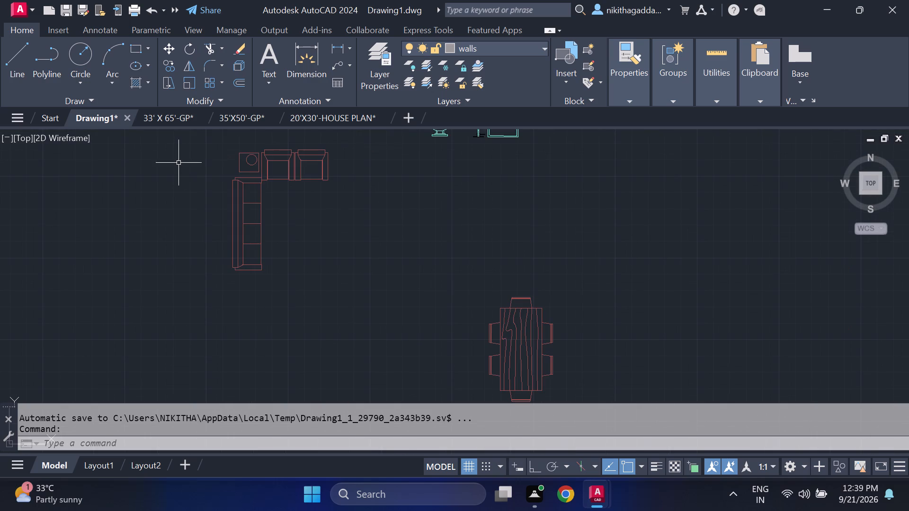
{"action": "scroll", "coordinate": [263, 168], "scroll_direction": "up", "scroll_amount": 2}
{"action": "left_click_drag", "start_coordinate": [276, 230], "coordinate": [246, 239]}
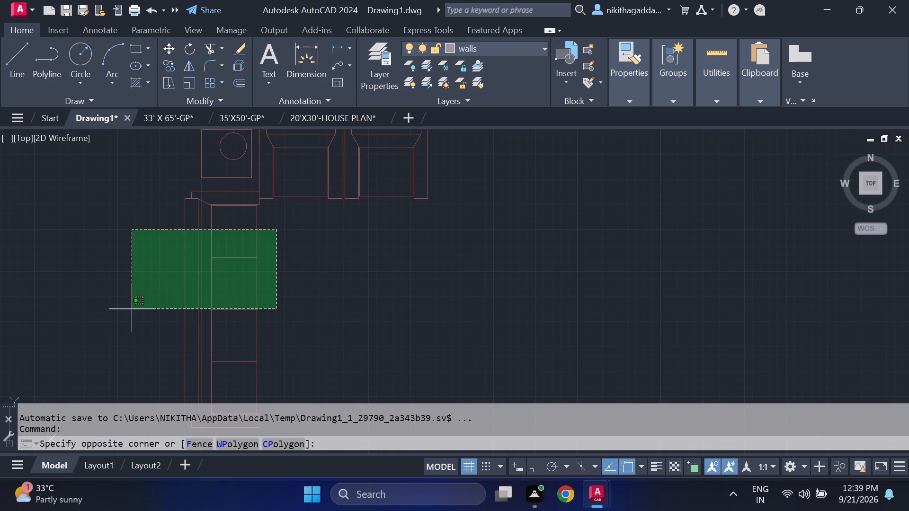
{"action": "left_click", "coordinate": [124, 325]}
{"action": "type", "text": "scale"}
{"action": "key", "text": "Return"}
{"action": "scroll", "coordinate": [119, 316], "scroll_direction": "down", "scroll_amount": 3}
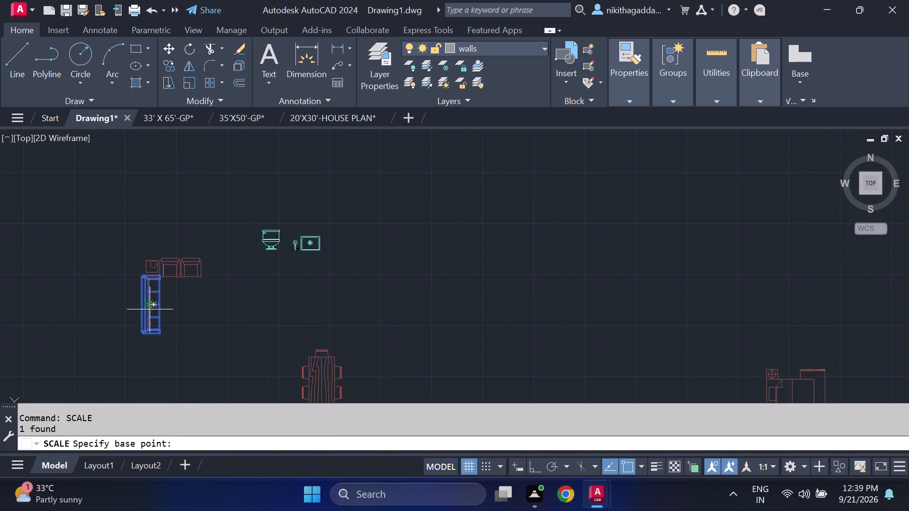
{"action": "left_click", "coordinate": [152, 301]}
{"action": "scroll", "coordinate": [167, 286], "scroll_direction": "up", "scroll_amount": 2}
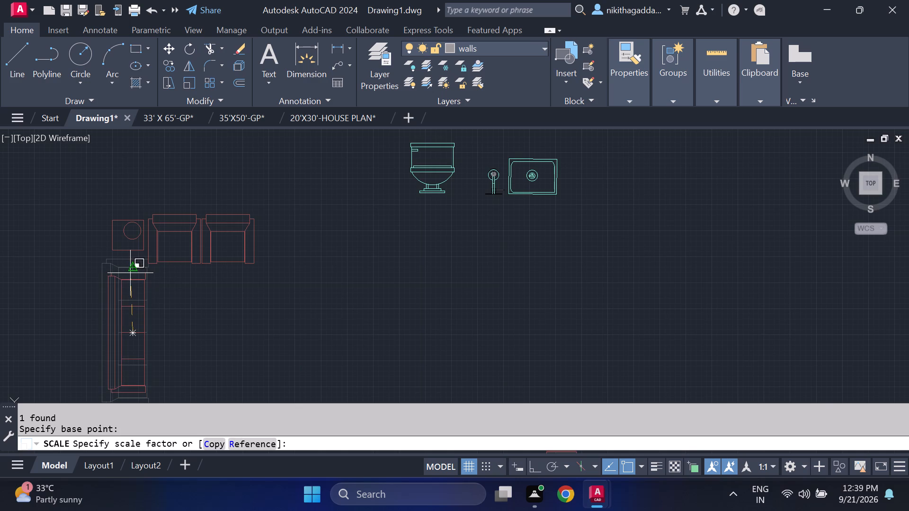
{"action": "left_click", "coordinate": [130, 273]}
Scale the same vertical sofa down again about its seat centre, to roughly three quarters of its size.
{"action": "left_click", "coordinate": [166, 278]}
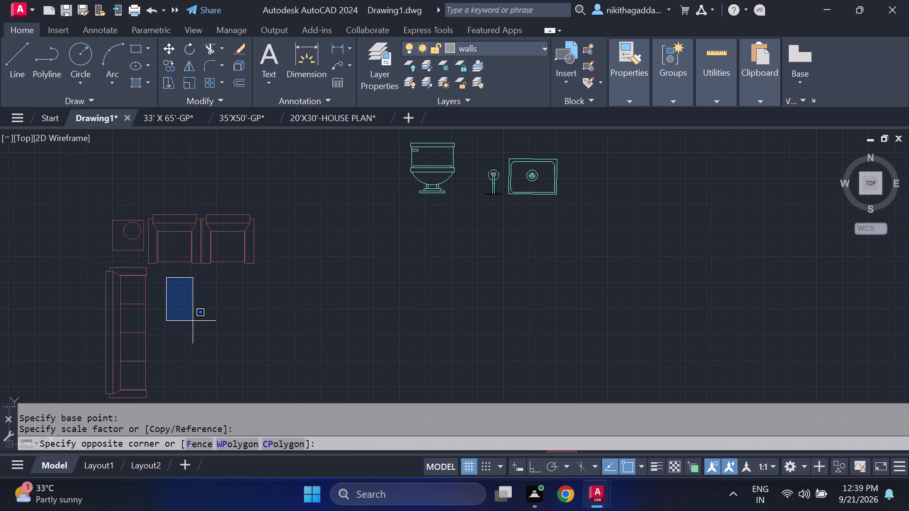
{"action": "left_click_drag", "start_coordinate": [201, 319], "coordinate": [188, 319]}
{"action": "left_click_drag", "start_coordinate": [166, 319], "coordinate": [95, 324]}
{"action": "left_click", "coordinate": [65, 334]}
{"action": "type", "text": "scale"}
{"action": "key", "text": "Return"}
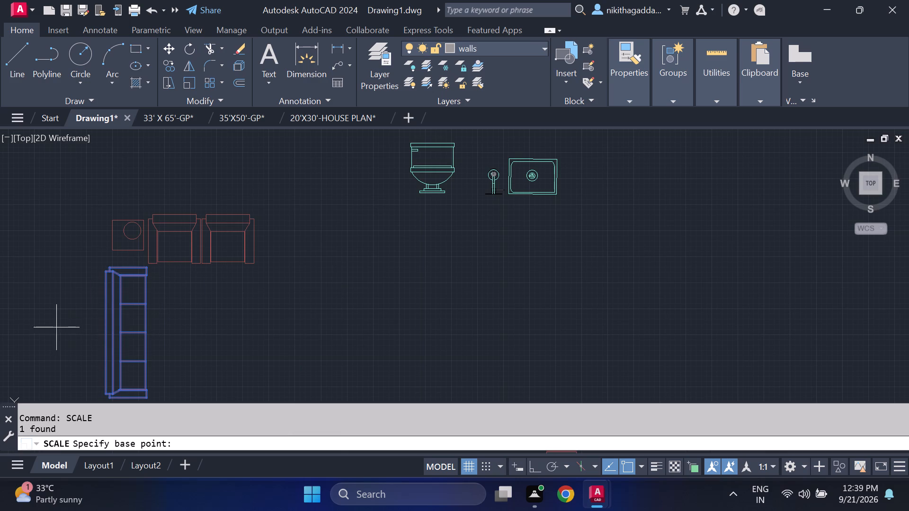
{"action": "middle_click_drag", "start_coordinate": [60, 312], "coordinate": [80, 299]}
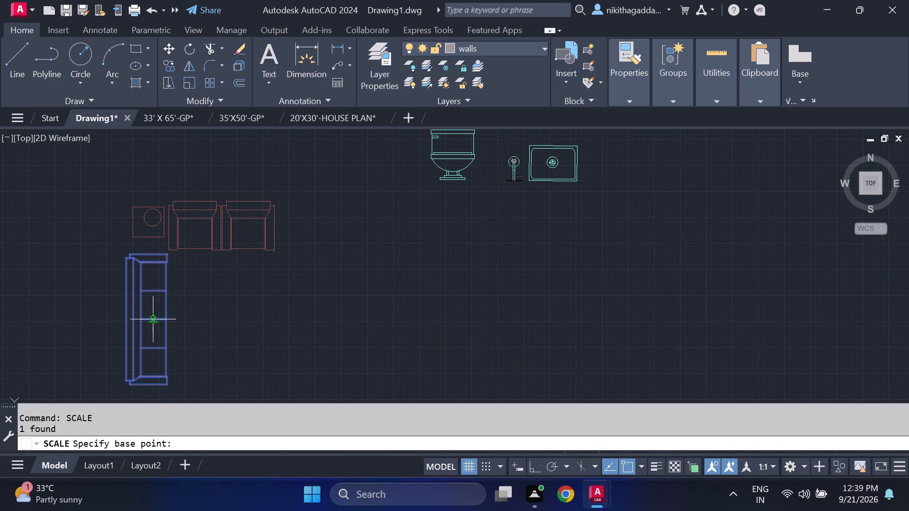
{"action": "left_click", "coordinate": [152, 317]}
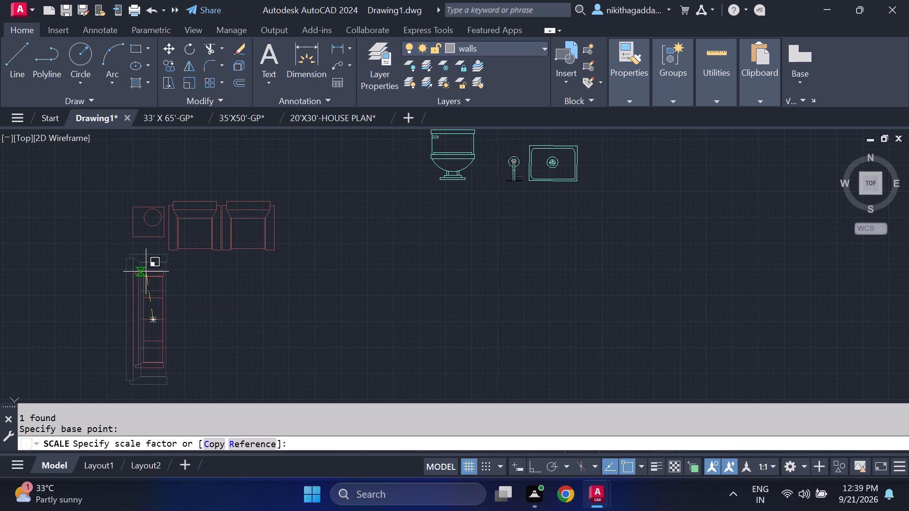
{"action": "left_click", "coordinate": [141, 271]}
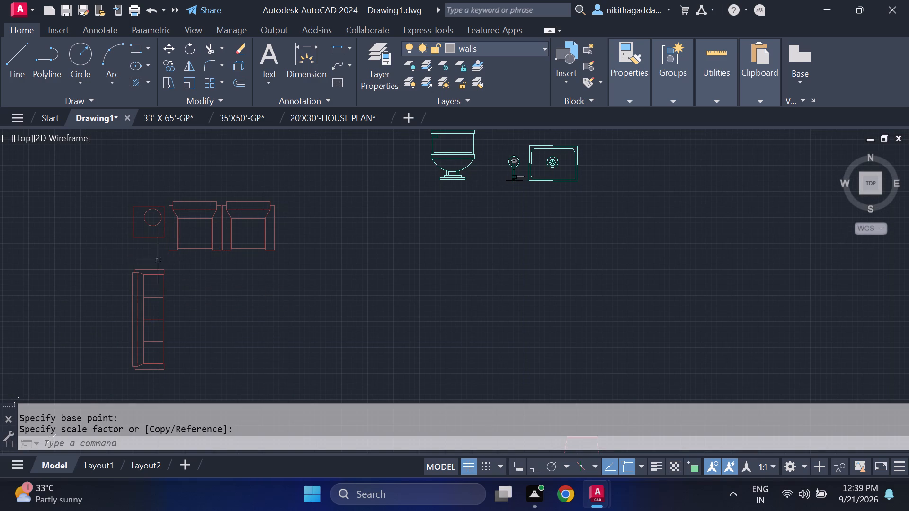
Move the reduced vertical sofa into the southwest corner of the southeast room, just inside the corner window.
{"action": "left_click", "coordinate": [161, 260]}
{"action": "left_click", "coordinate": [82, 385]}
{"action": "key", "text": "m"}
{"action": "key", "text": "Return"}
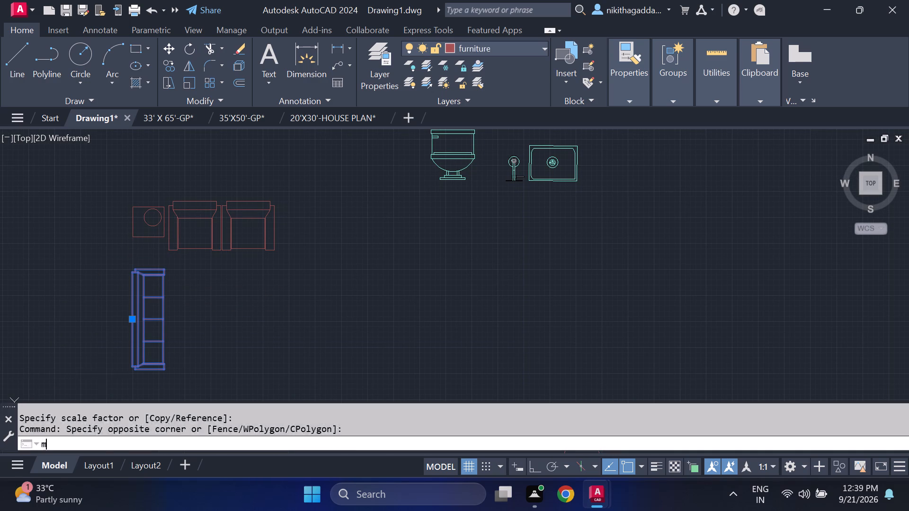
{"action": "left_click", "coordinate": [162, 275]}
{"action": "scroll", "coordinate": [668, 306], "scroll_direction": "down", "scroll_amount": 2}
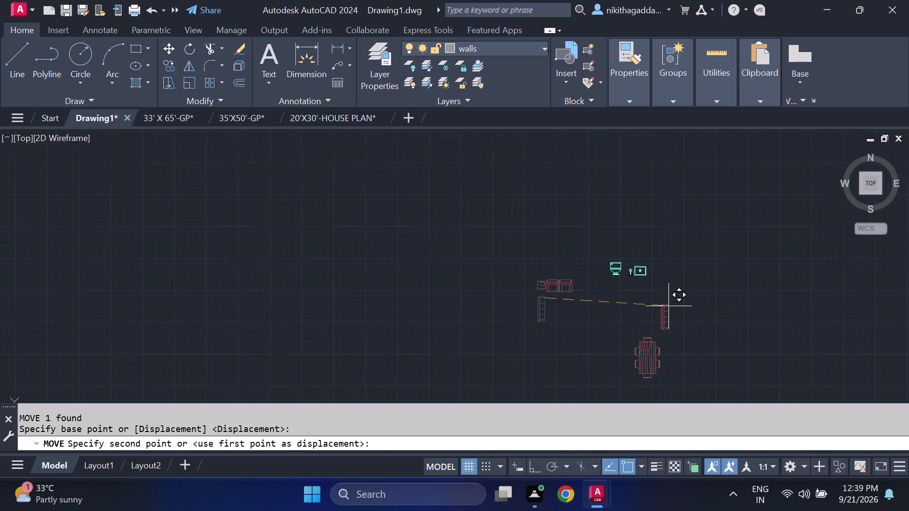
{"action": "scroll", "coordinate": [668, 306], "scroll_direction": "down", "scroll_amount": 1}
{"action": "middle_click_drag", "start_coordinate": [668, 302], "coordinate": [0, 147]}
{"action": "middle_click_drag", "start_coordinate": [727, 315], "coordinate": [590, 181]}
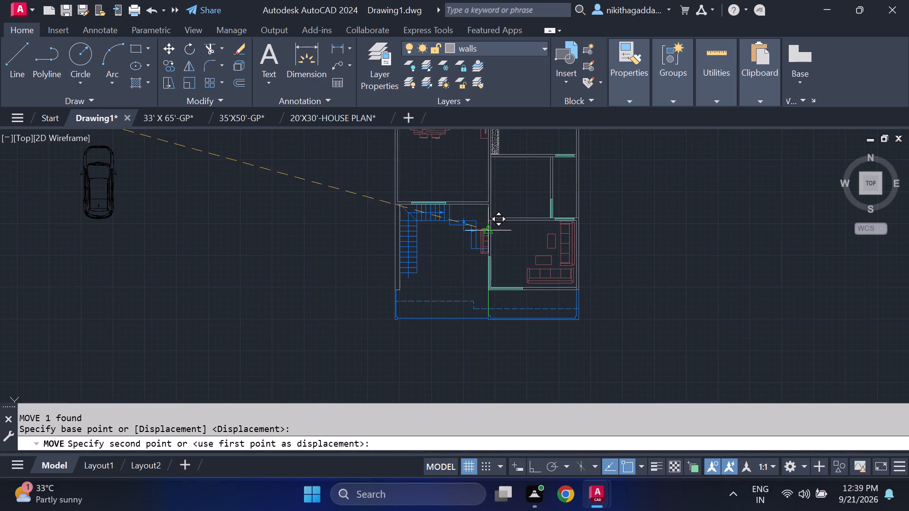
{"action": "scroll", "coordinate": [525, 255], "scroll_direction": "up", "scroll_amount": 3}
{"action": "middle_click_drag", "start_coordinate": [473, 259], "coordinate": [506, 221]}
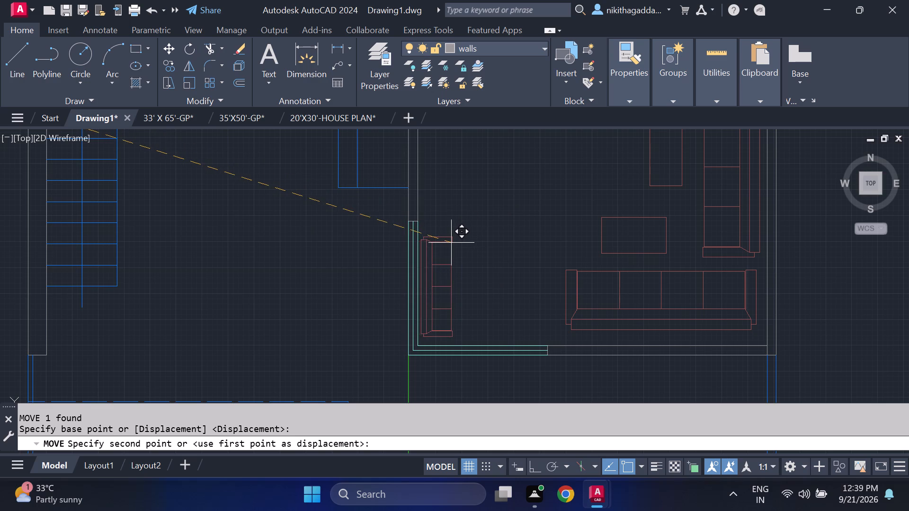
{"action": "left_click", "coordinate": [453, 240]}
Scale up the sofa beside the southeast room's west window by about one third from its southwest corner.
{"action": "scroll", "coordinate": [536, 250], "scroll_direction": "down", "scroll_amount": 2}
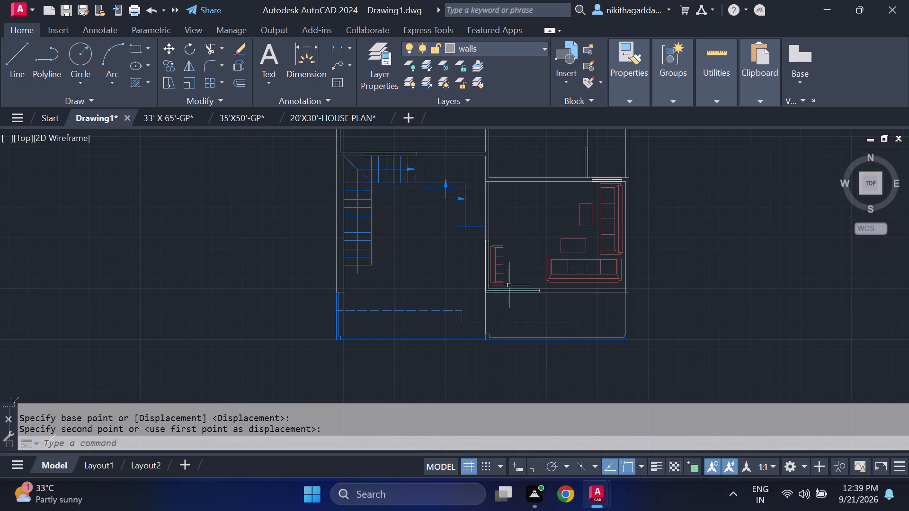
{"action": "scroll", "coordinate": [506, 283], "scroll_direction": "up", "scroll_amount": 3}
{"action": "middle_click_drag", "start_coordinate": [510, 186], "coordinate": [527, 256]}
{"action": "left_click", "coordinate": [537, 179]}
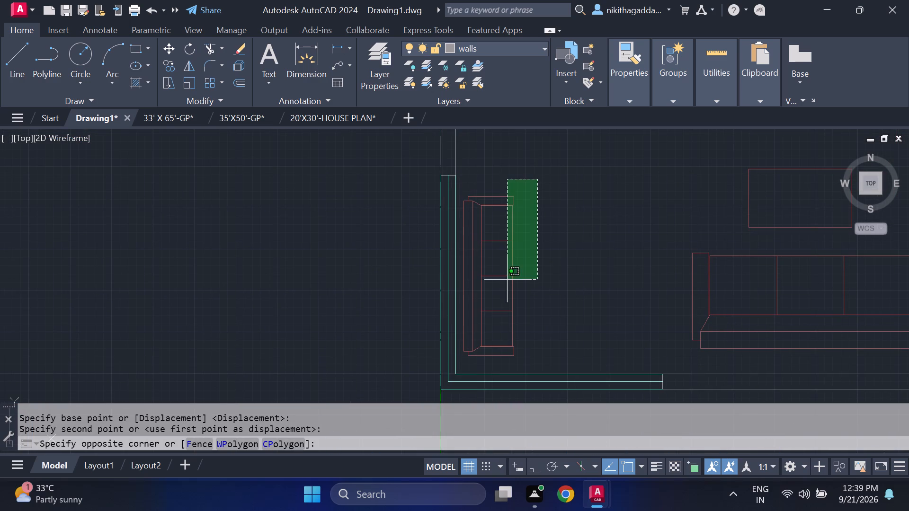
{"action": "left_click", "coordinate": [477, 340]}
{"action": "type", "text": "scale"}
{"action": "key", "text": "Return"}
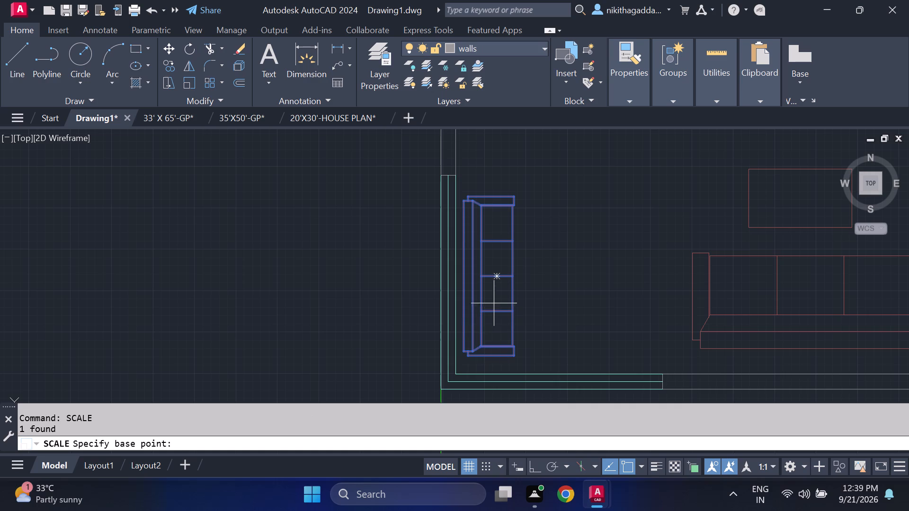
{"action": "left_click", "coordinate": [461, 347]}
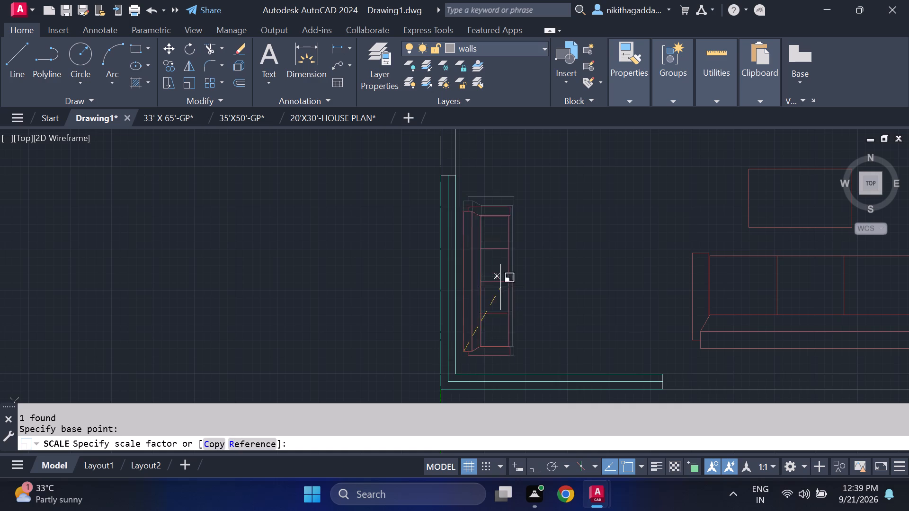
{"action": "left_click", "coordinate": [502, 253]}
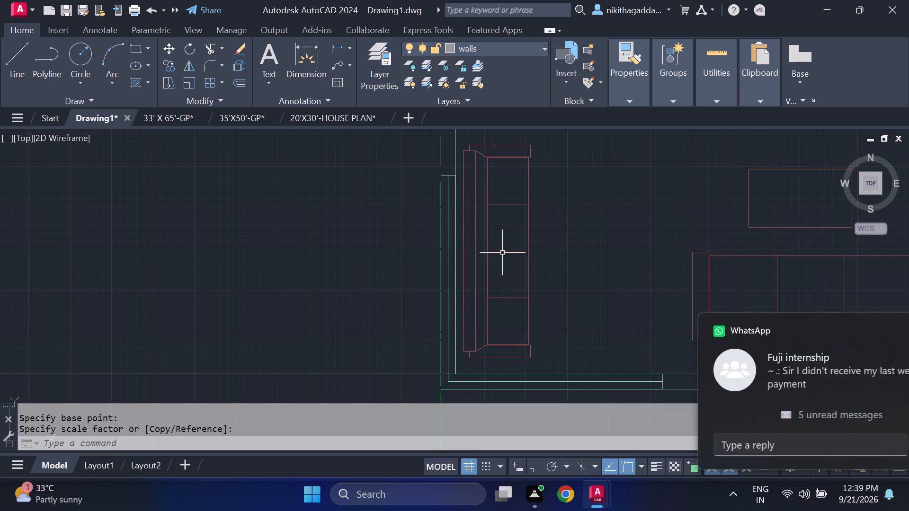
Rotate the easternmost armchair of the loose furniture set 90° counterclockwise about its seat centre, with ortho on.
{"action": "scroll", "coordinate": [503, 256], "scroll_direction": "down", "scroll_amount": 3}
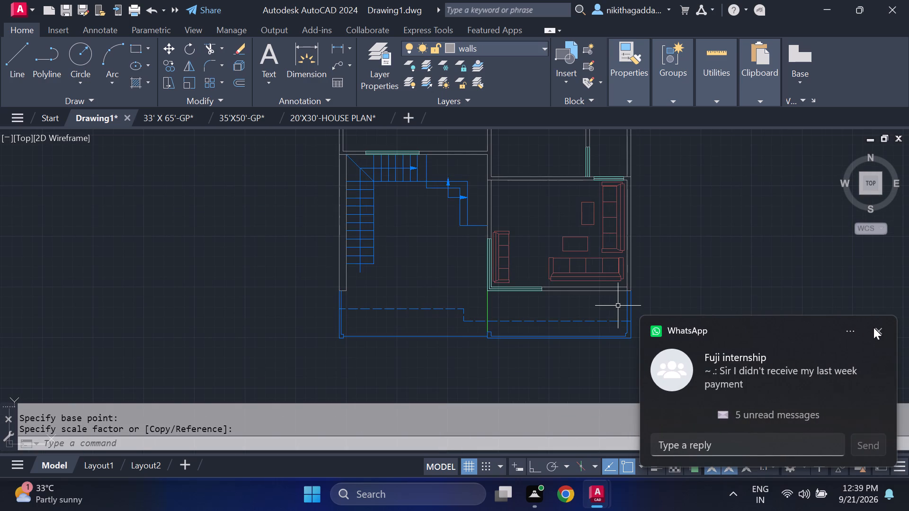
{"action": "left_click", "coordinate": [880, 326]}
{"action": "scroll", "coordinate": [260, 309], "scroll_direction": "down", "scroll_amount": 2}
{"action": "middle_click_drag", "start_coordinate": [220, 285], "coordinate": [427, 379]}
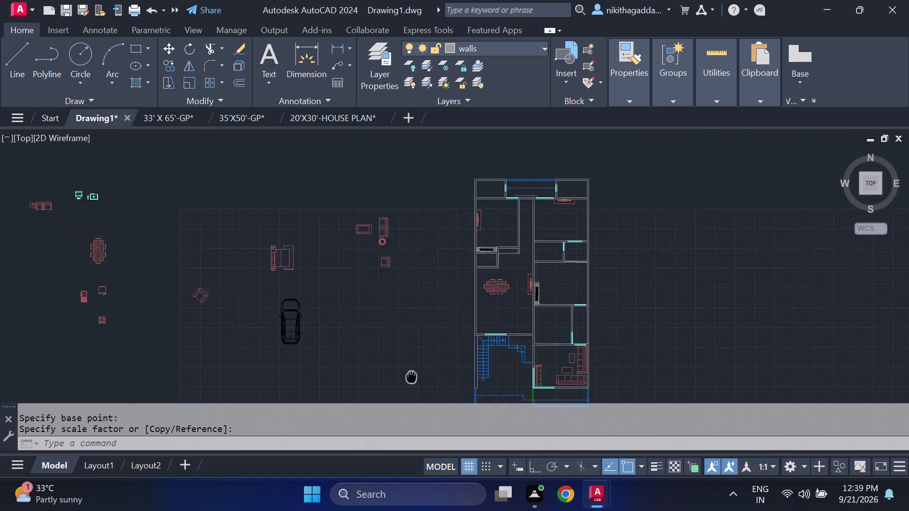
{"action": "middle_click_drag", "start_coordinate": [427, 379], "coordinate": [432, 380]}
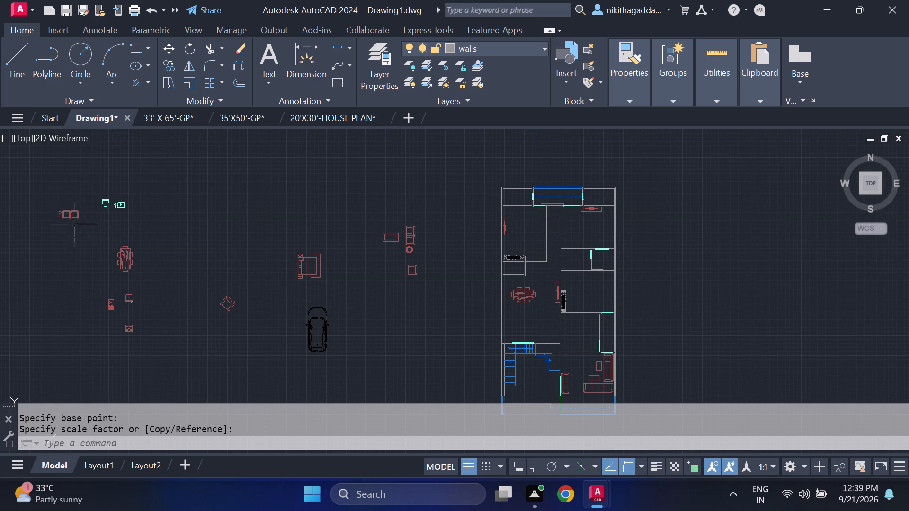
{"action": "scroll", "coordinate": [72, 207], "scroll_direction": "up", "scroll_amount": 5}
{"action": "left_click_drag", "start_coordinate": [95, 210], "coordinate": [93, 214]}
{"action": "left_click", "coordinate": [61, 324]}
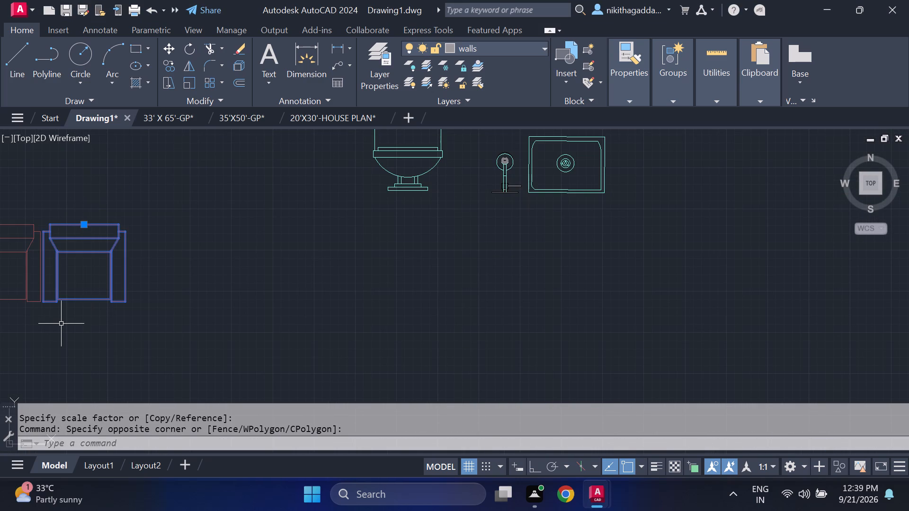
{"action": "type", "text": "ro"}
{"action": "key", "text": "Return"}
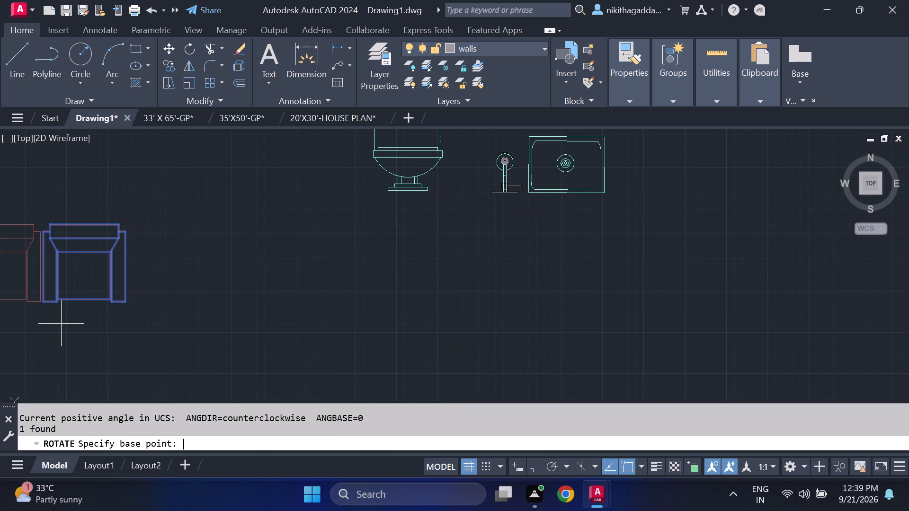
{"action": "left_click", "coordinate": [79, 278]}
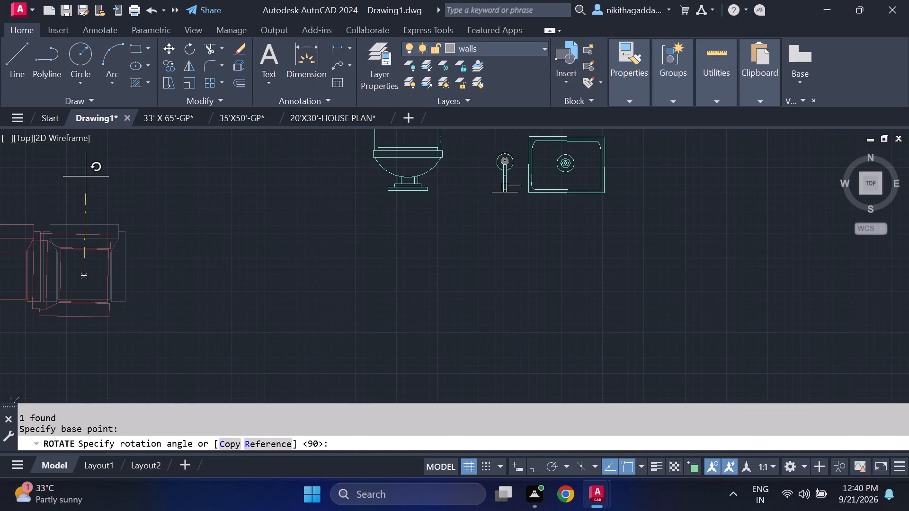
{"action": "key", "text": "F8"}
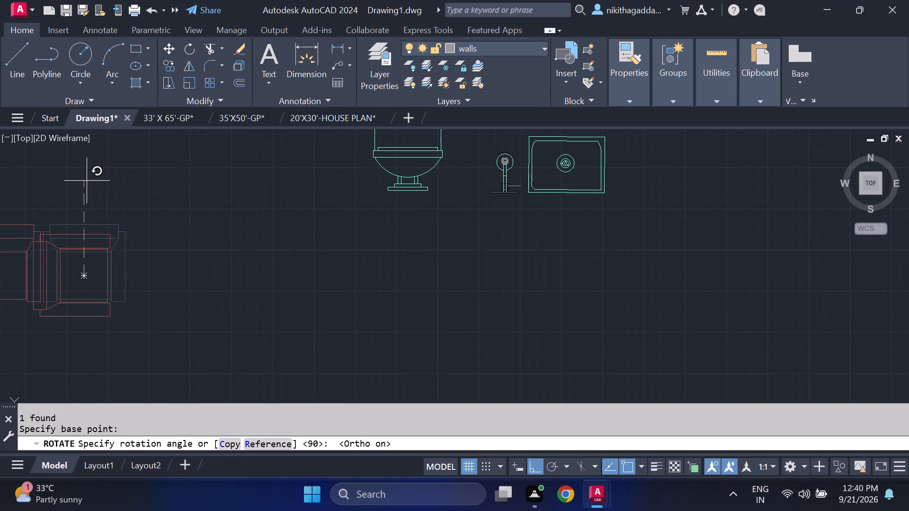
{"action": "left_click", "coordinate": [87, 181]}
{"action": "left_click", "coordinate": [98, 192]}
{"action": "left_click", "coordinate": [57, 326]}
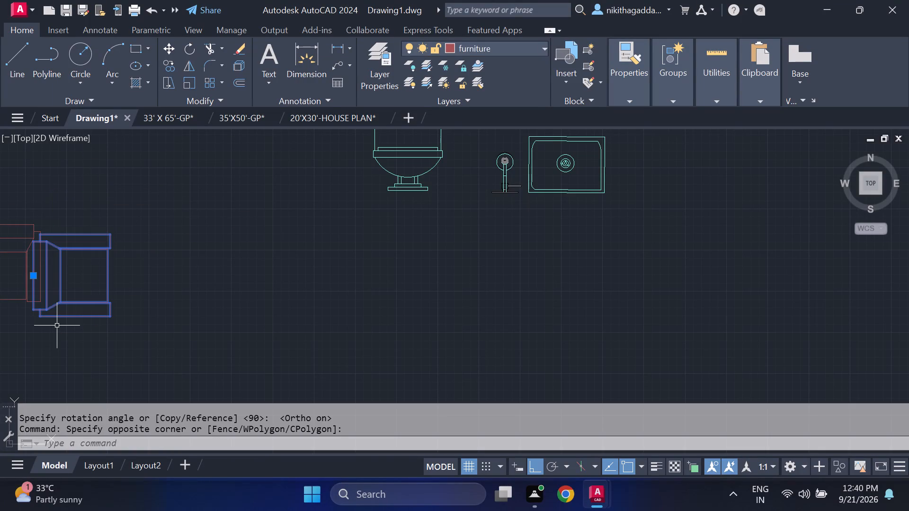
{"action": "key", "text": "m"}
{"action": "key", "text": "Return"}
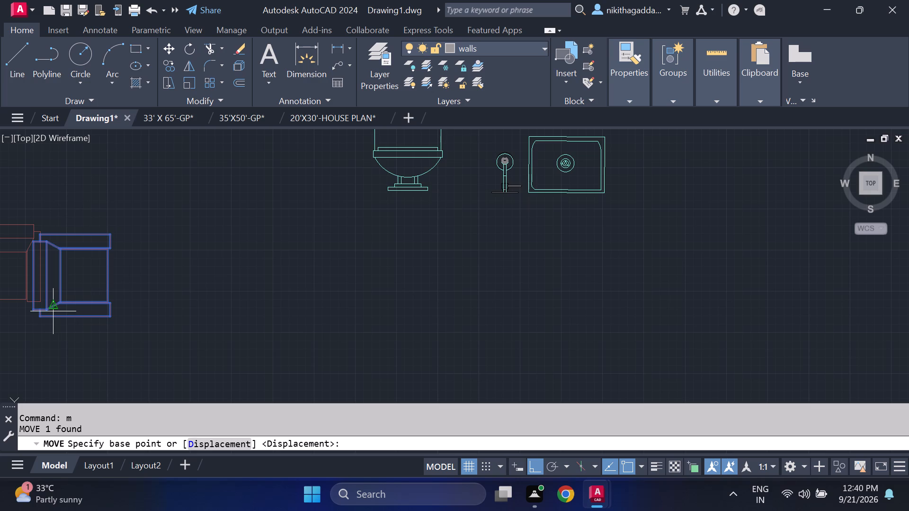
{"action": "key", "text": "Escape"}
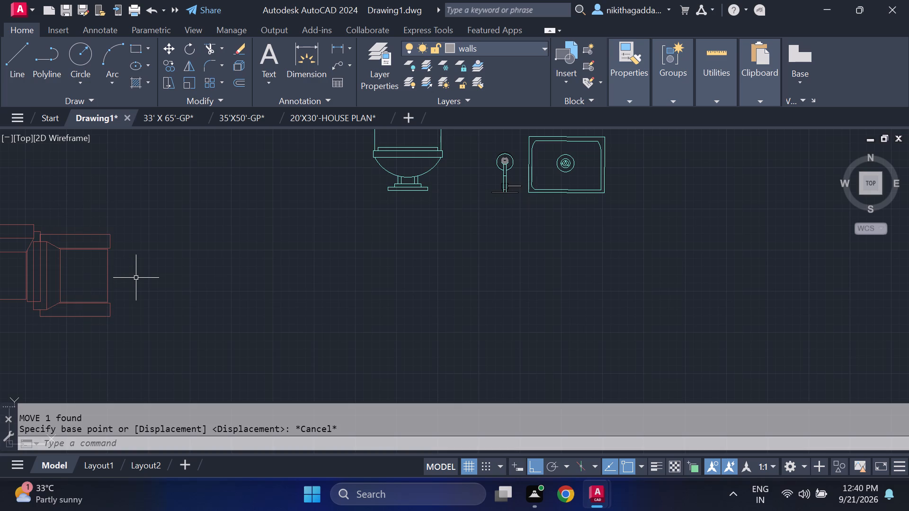
Rotate the easternmost loose armchair another 90° counterclockwise about its seat centre, so its backrest faces south.
{"action": "left_click_drag", "start_coordinate": [143, 215], "coordinate": [138, 224]}
{"action": "left_click", "coordinate": [94, 304]}
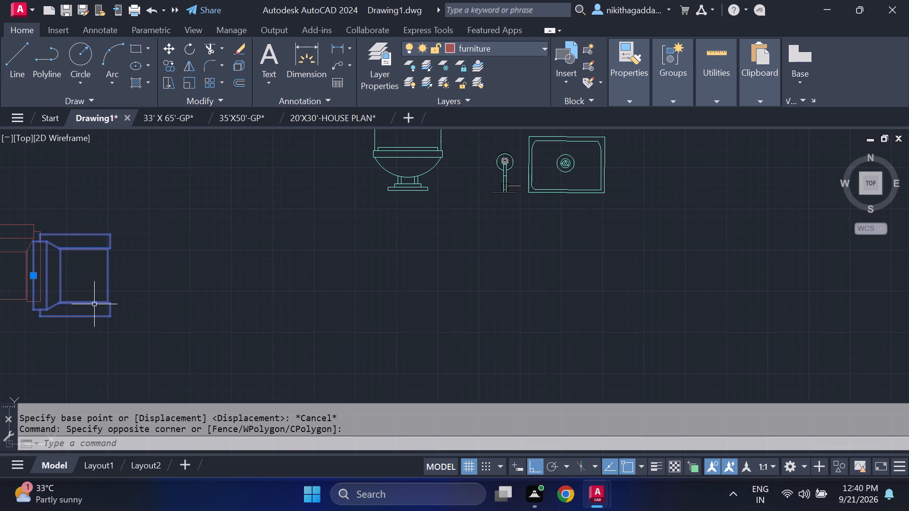
{"action": "type", "text": "ro"}
{"action": "key", "text": "Return"}
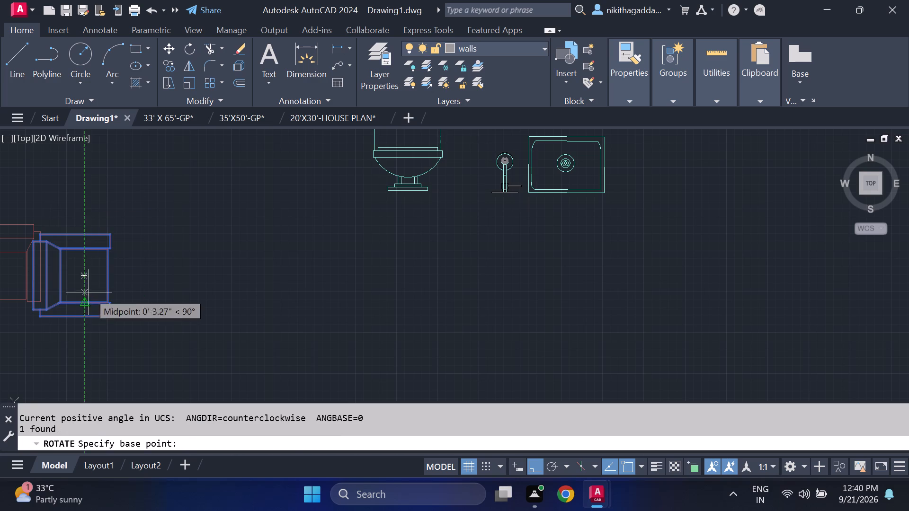
{"action": "left_click", "coordinate": [81, 275]}
{"action": "left_click", "coordinate": [75, 203]}
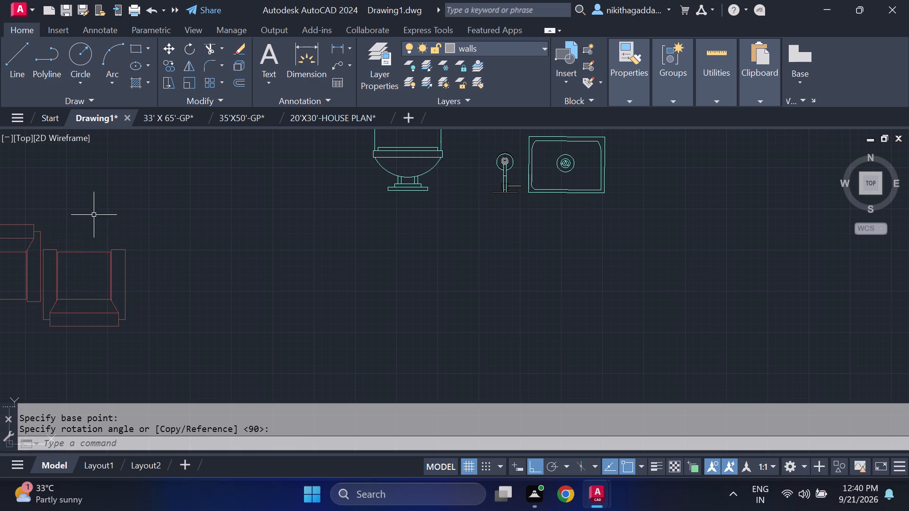
Move the rotated armchair into the southeast room beside the south end of the west sofa, with ortho off.
{"action": "left_click_drag", "start_coordinate": [158, 231], "coordinate": [151, 237]}
{"action": "left_click", "coordinate": [64, 350]}
{"action": "key", "text": "m"}
{"action": "key", "text": "Return"}
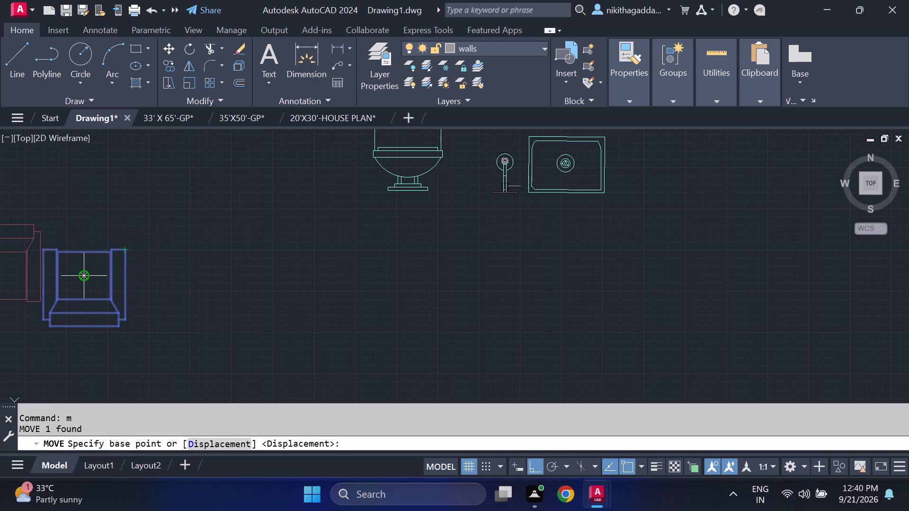
{"action": "left_click", "coordinate": [85, 273]}
{"action": "scroll", "coordinate": [370, 283], "scroll_direction": "down", "scroll_amount": 3}
{"action": "key", "text": "F8"}
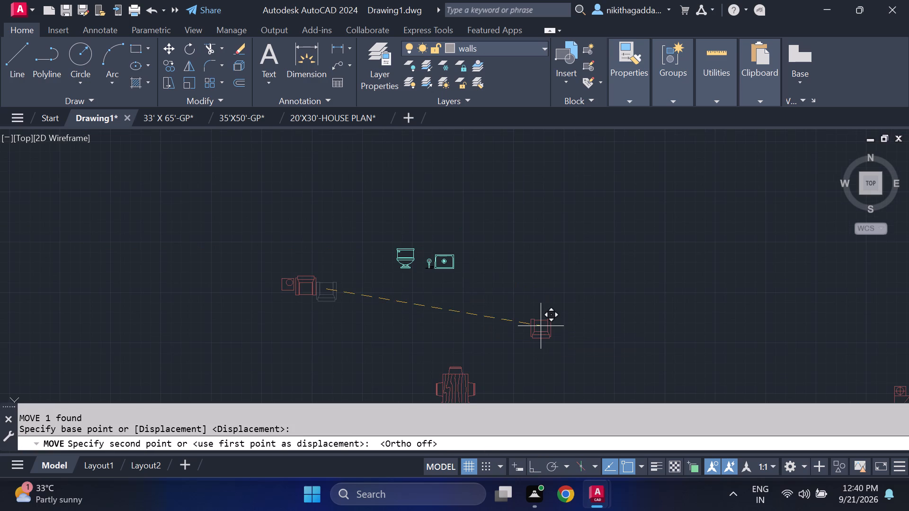
{"action": "middle_click_drag", "start_coordinate": [542, 327], "coordinate": [299, 239]}
{"action": "scroll", "coordinate": [487, 301], "scroll_direction": "down", "scroll_amount": 1}
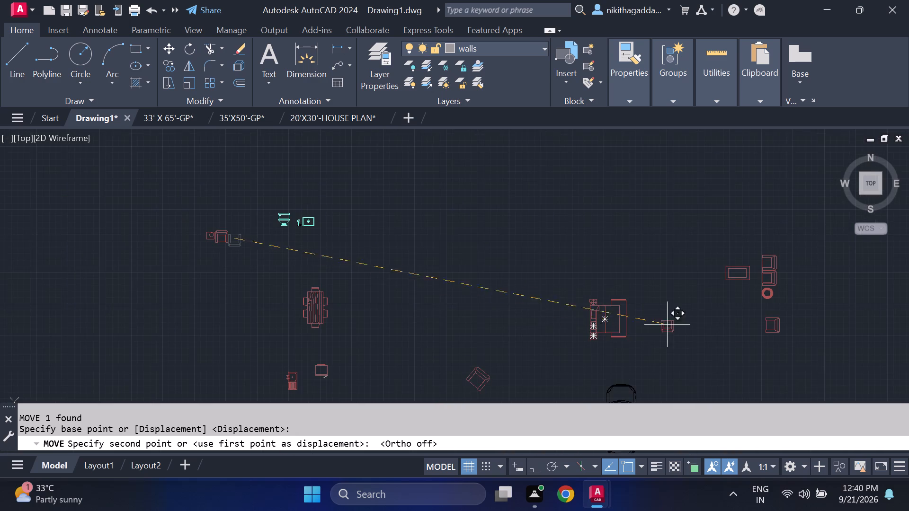
{"action": "middle_click_drag", "start_coordinate": [682, 318], "coordinate": [236, 144]}
{"action": "scroll", "coordinate": [595, 336], "scroll_direction": "up", "scroll_amount": 2}
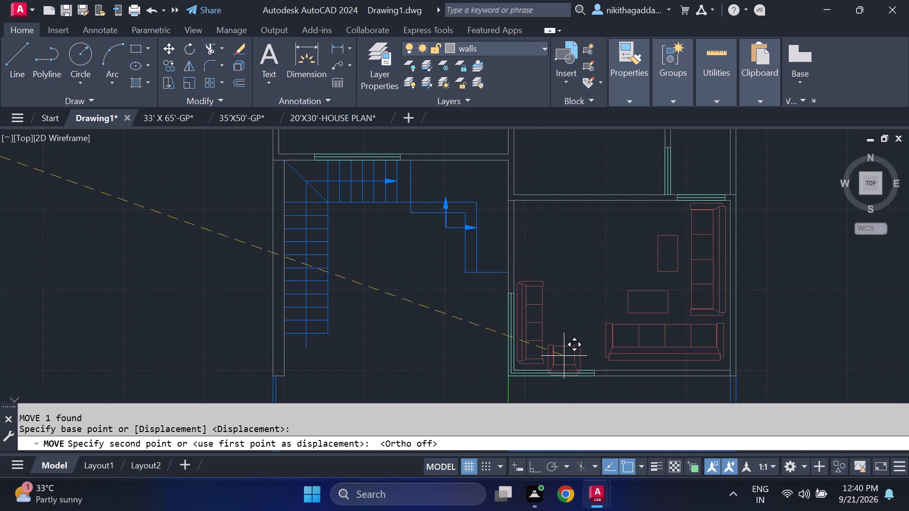
{"action": "scroll", "coordinate": [564, 350], "scroll_direction": "up", "scroll_amount": 2}
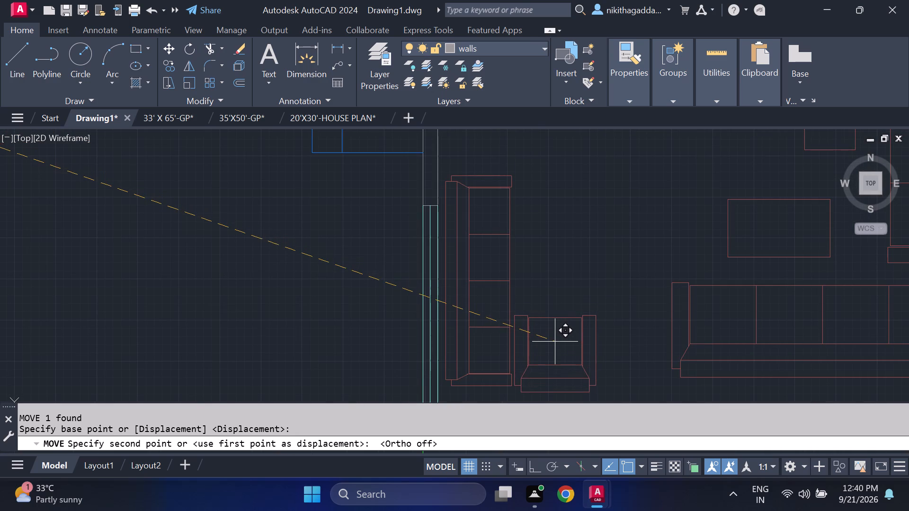
{"action": "left_click", "coordinate": [555, 342]}
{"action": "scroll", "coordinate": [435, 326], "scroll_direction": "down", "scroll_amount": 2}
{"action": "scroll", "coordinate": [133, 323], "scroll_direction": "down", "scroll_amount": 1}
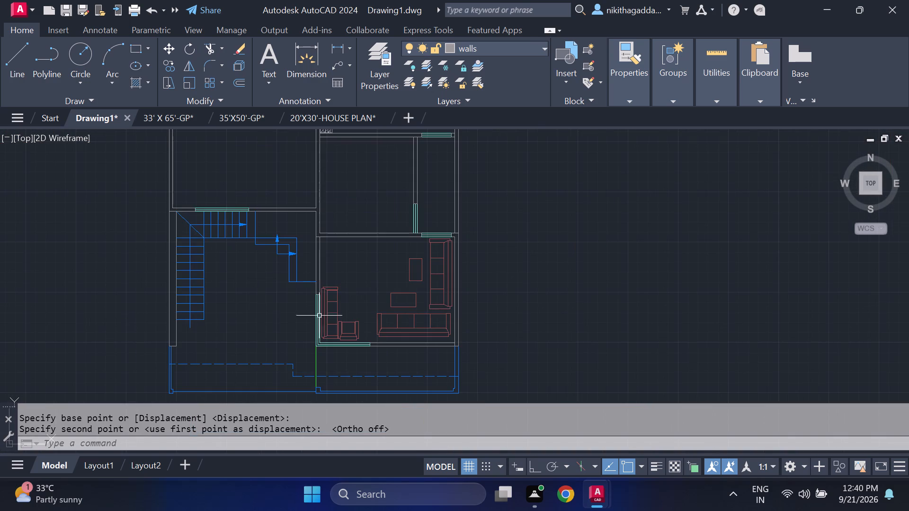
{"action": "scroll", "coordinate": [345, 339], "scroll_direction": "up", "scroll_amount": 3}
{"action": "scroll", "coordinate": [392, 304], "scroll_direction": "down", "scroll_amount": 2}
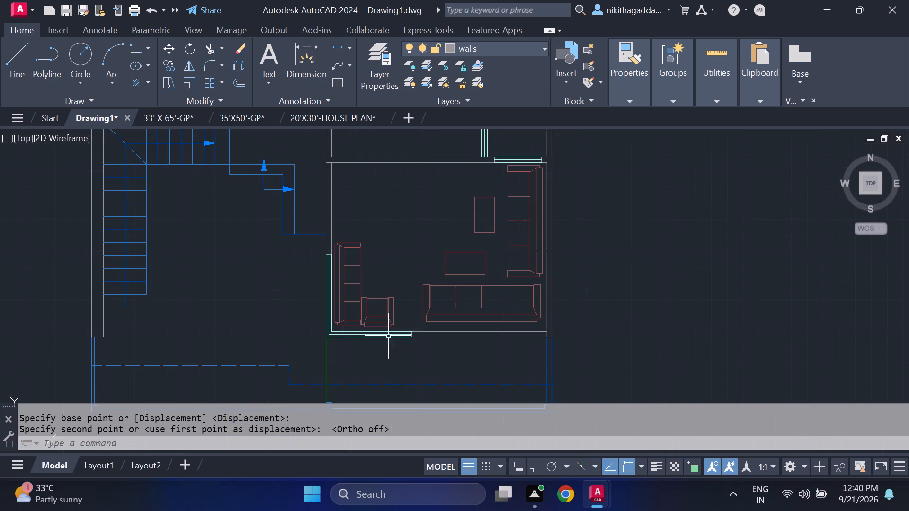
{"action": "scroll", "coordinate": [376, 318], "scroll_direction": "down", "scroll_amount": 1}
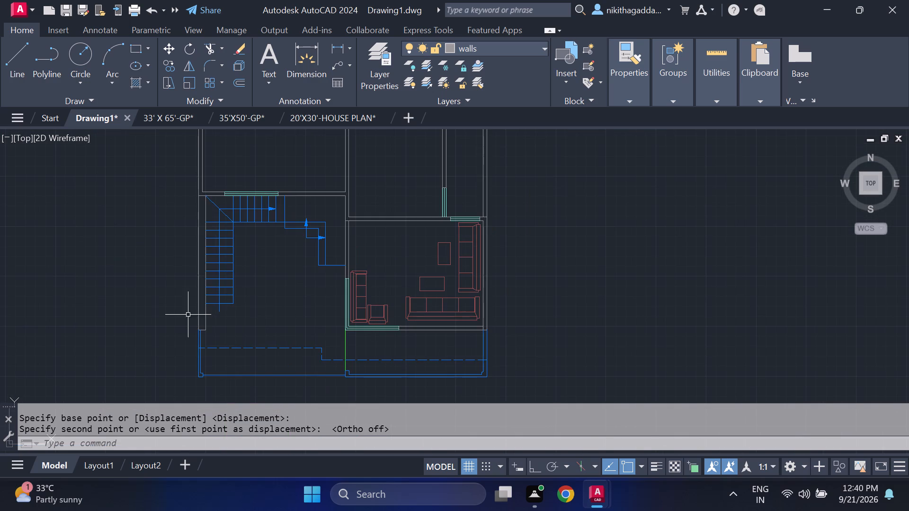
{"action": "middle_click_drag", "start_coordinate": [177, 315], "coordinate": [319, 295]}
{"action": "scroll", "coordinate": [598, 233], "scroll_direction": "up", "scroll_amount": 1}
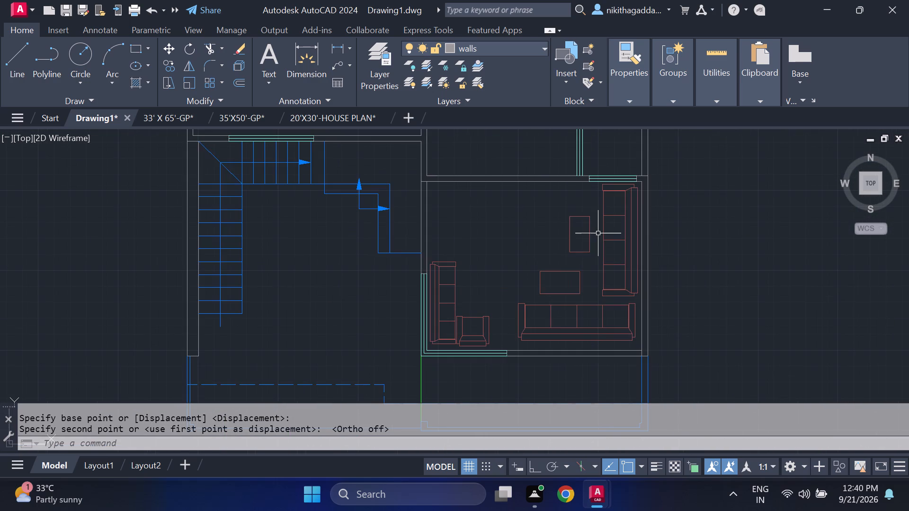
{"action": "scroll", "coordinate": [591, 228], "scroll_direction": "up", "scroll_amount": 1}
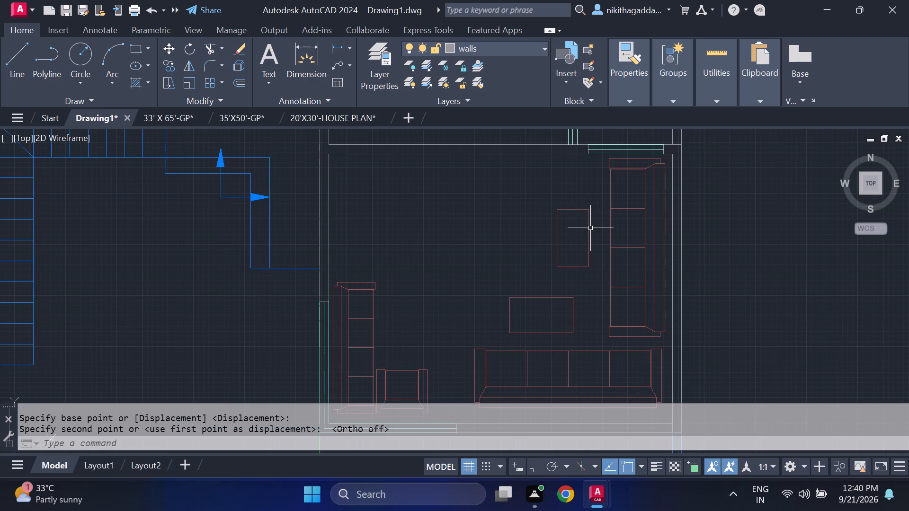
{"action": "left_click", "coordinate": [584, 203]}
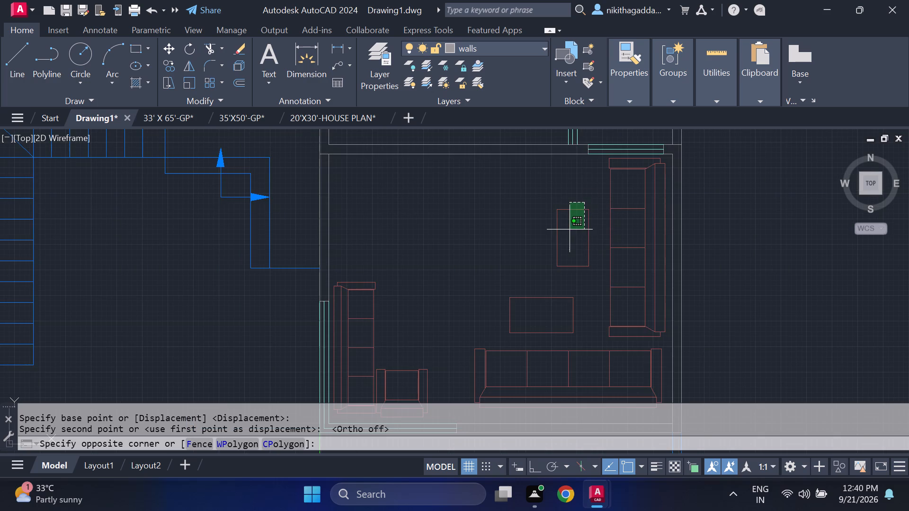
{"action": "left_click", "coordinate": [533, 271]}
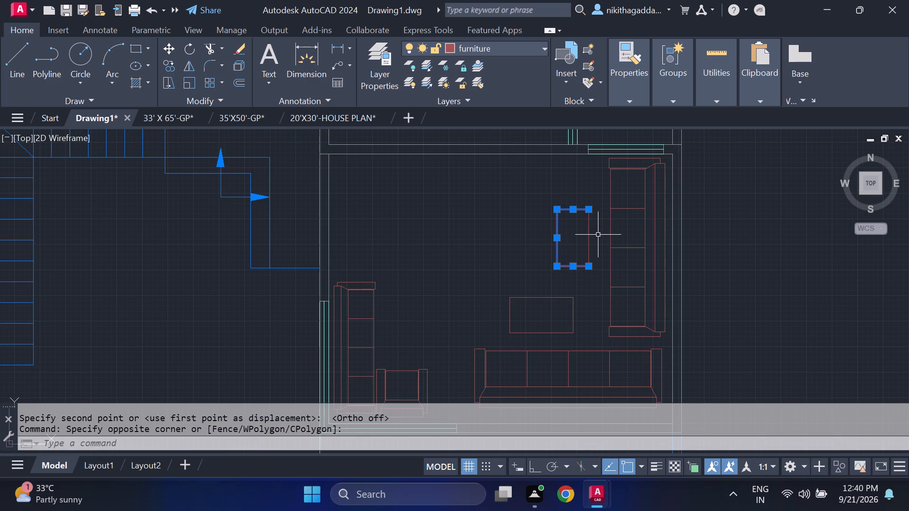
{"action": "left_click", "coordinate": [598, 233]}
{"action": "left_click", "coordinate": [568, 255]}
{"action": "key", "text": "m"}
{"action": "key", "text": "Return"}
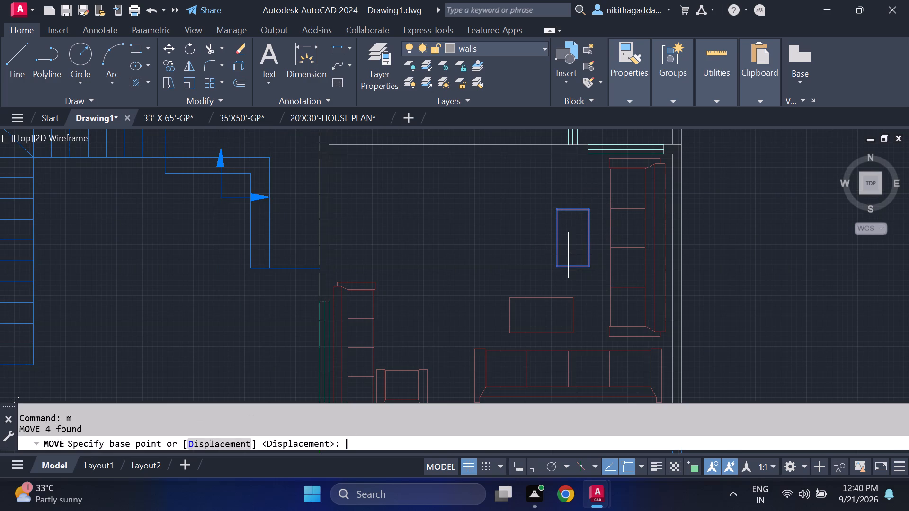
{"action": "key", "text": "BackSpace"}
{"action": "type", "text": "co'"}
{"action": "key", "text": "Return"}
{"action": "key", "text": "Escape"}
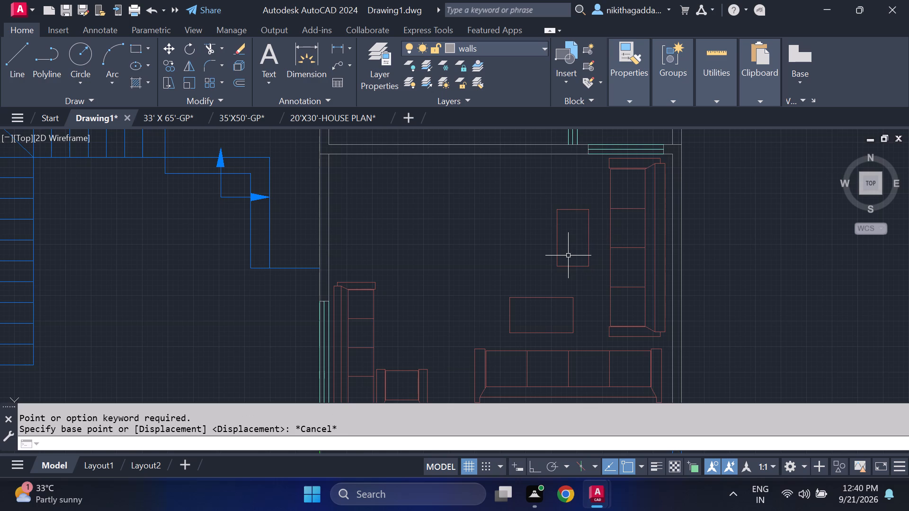
Copy the vertical rectangular table near the east sofa to beside the west sofa, north of the armchair.
{"action": "left_click_drag", "start_coordinate": [588, 190], "coordinate": [586, 200]}
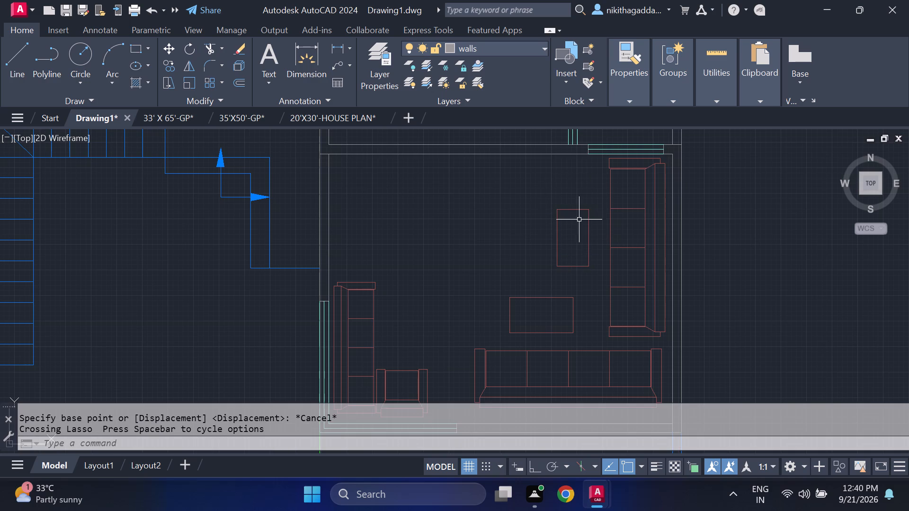
{"action": "left_click_drag", "start_coordinate": [587, 198], "coordinate": [581, 207]}
{"action": "left_click", "coordinate": [538, 269]}
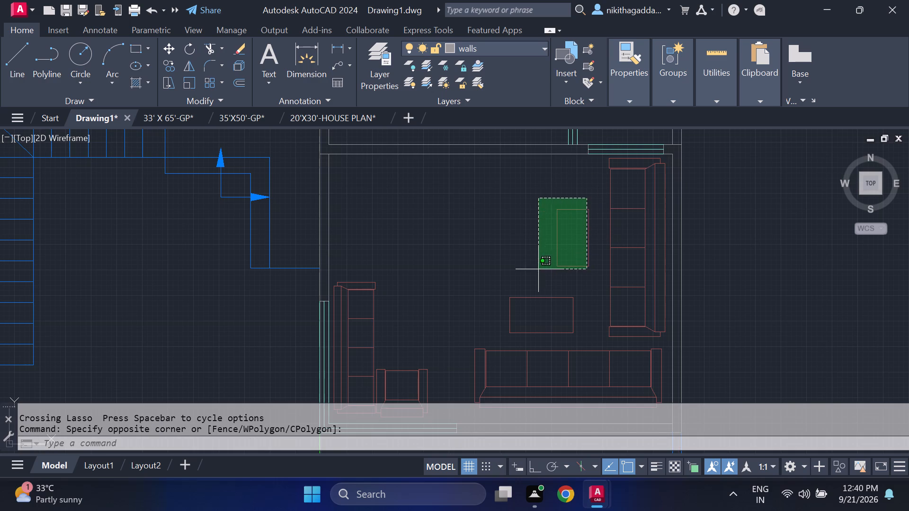
{"action": "left_click", "coordinate": [594, 232]}
{"action": "left_click", "coordinate": [575, 244]}
{"action": "type", "text": "co"}
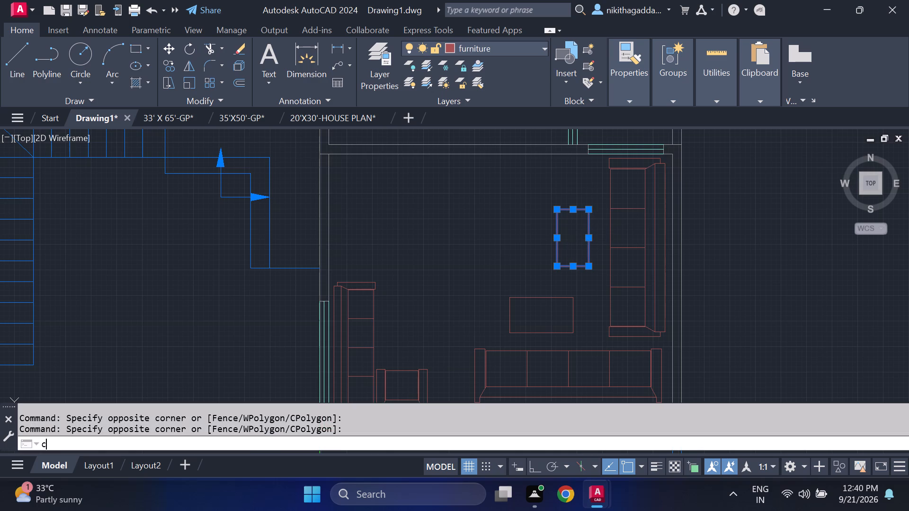
{"action": "key", "text": "Return"}
{"action": "left_click", "coordinate": [558, 204]}
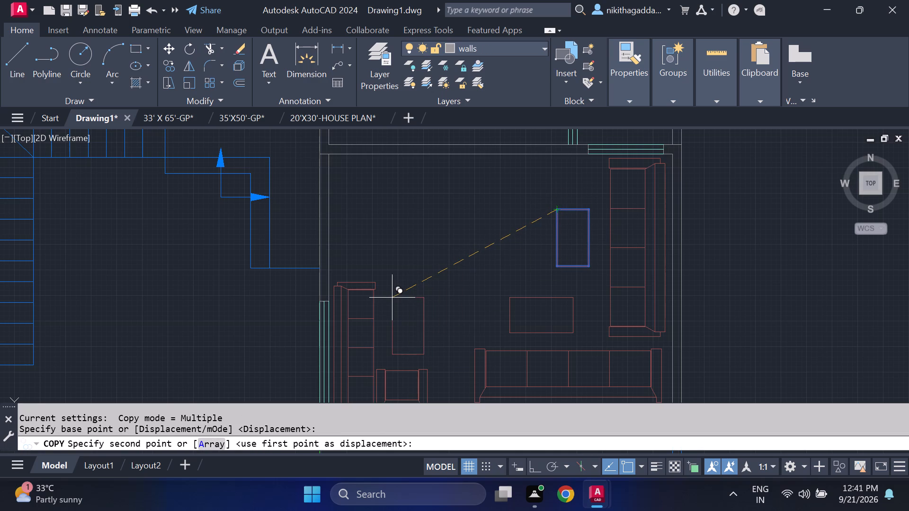
{"action": "left_click", "coordinate": [392, 282]}
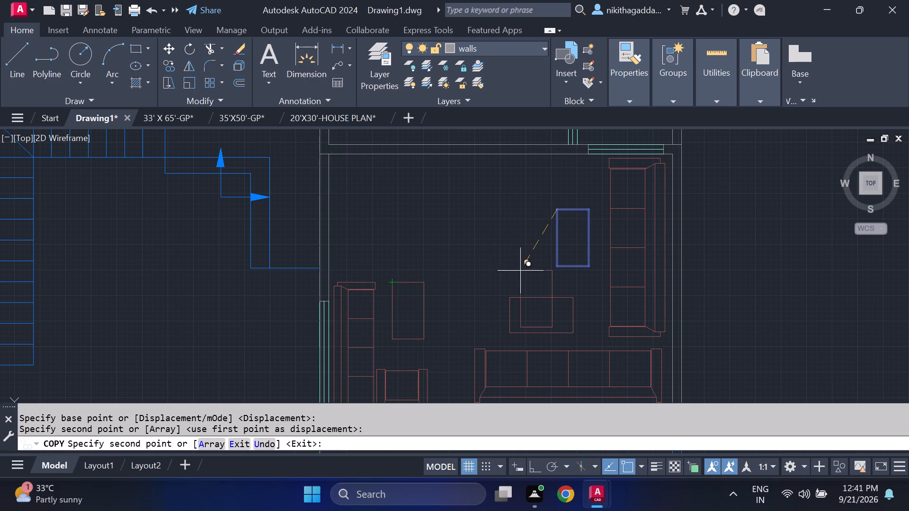
{"action": "key", "text": "Escape"}
Scale the copied table down to about four fifths of its size from its northwest corner.
{"action": "scroll", "coordinate": [478, 284], "scroll_direction": "down", "scroll_amount": 1}
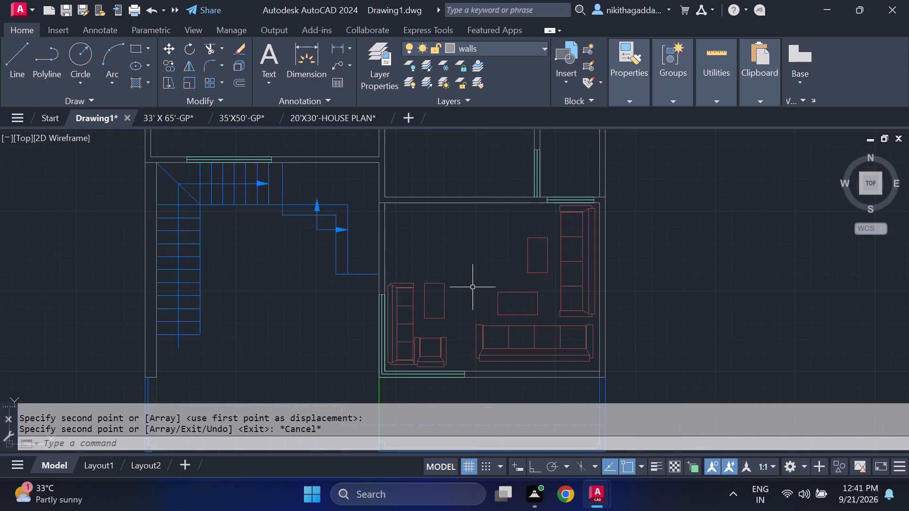
{"action": "scroll", "coordinate": [434, 300], "scroll_direction": "up", "scroll_amount": 1}
{"action": "left_click", "coordinate": [454, 253]}
{"action": "left_click", "coordinate": [415, 329]}
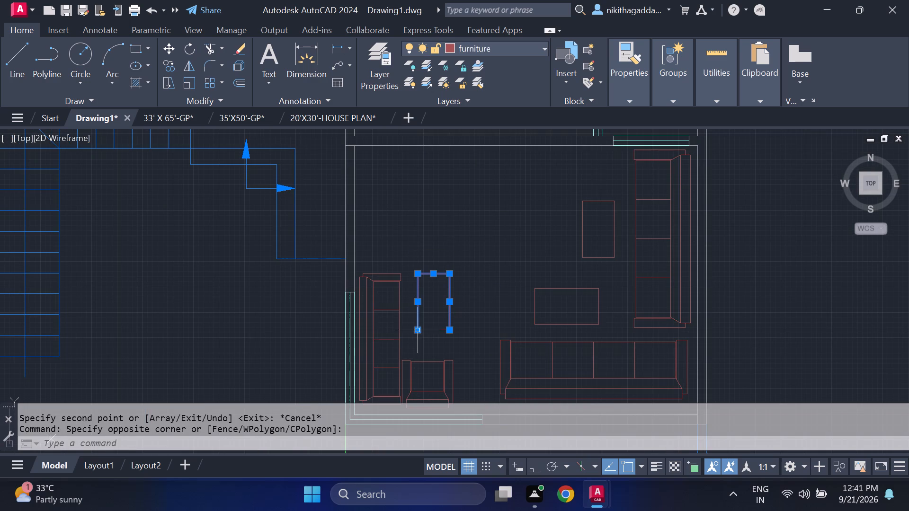
{"action": "left_click", "coordinate": [477, 302]}
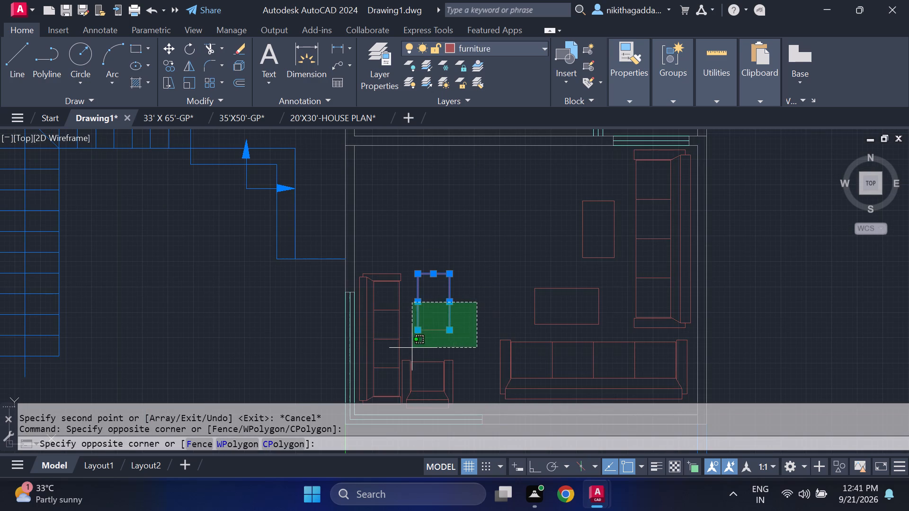
{"action": "left_click", "coordinate": [411, 348]}
{"action": "type", "text": "scale"}
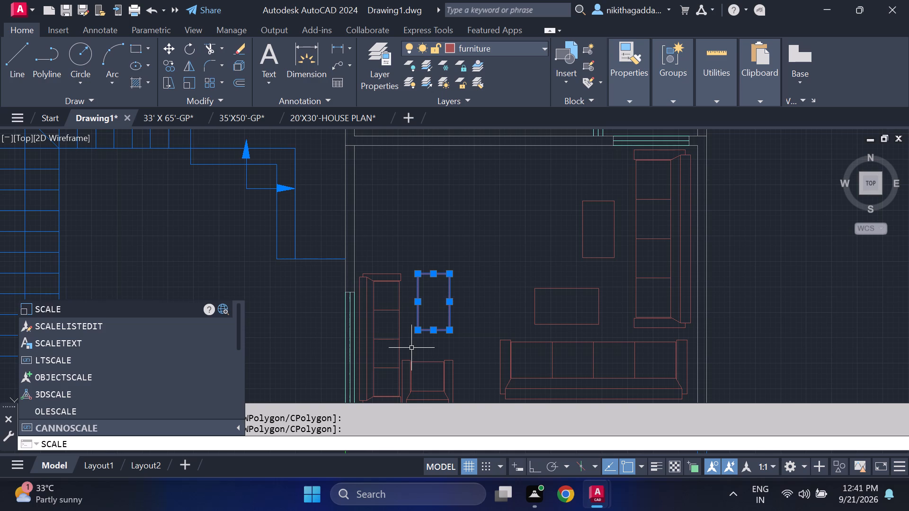
{"action": "key", "text": "Return"}
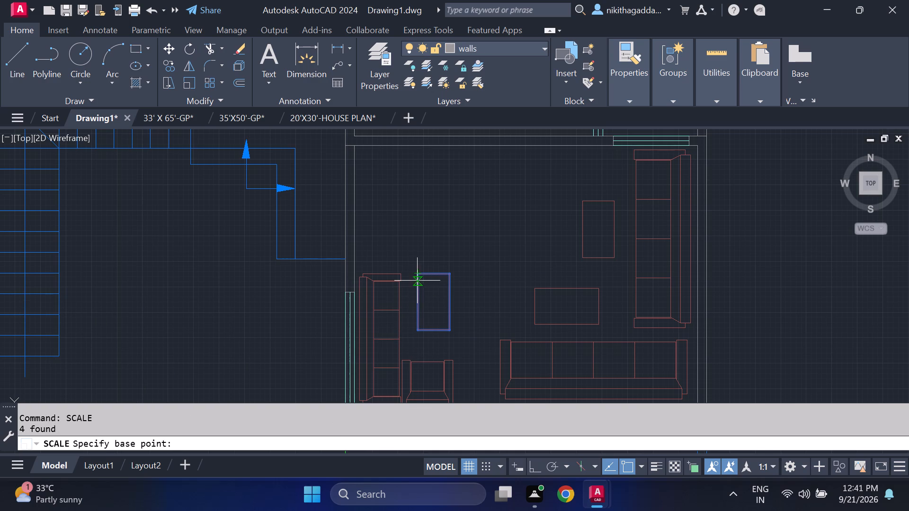
{"action": "left_click", "coordinate": [417, 275]}
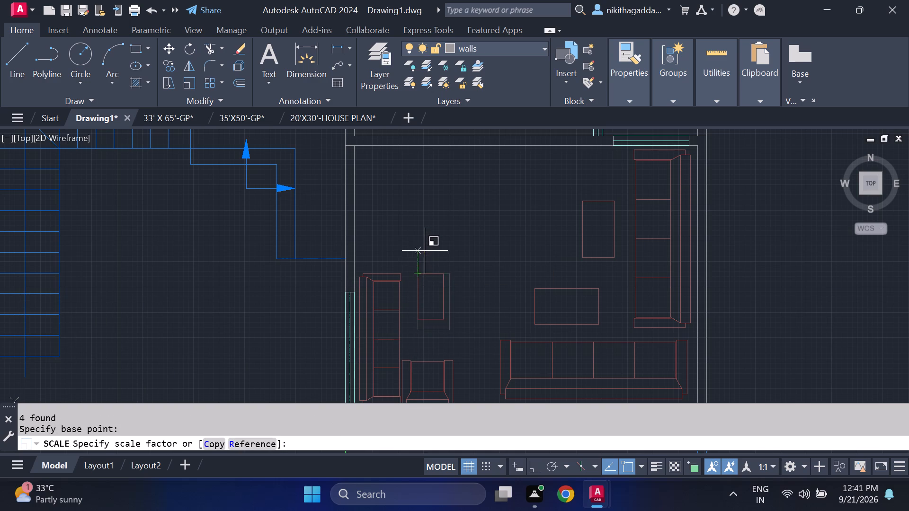
{"action": "left_click", "coordinate": [424, 250]}
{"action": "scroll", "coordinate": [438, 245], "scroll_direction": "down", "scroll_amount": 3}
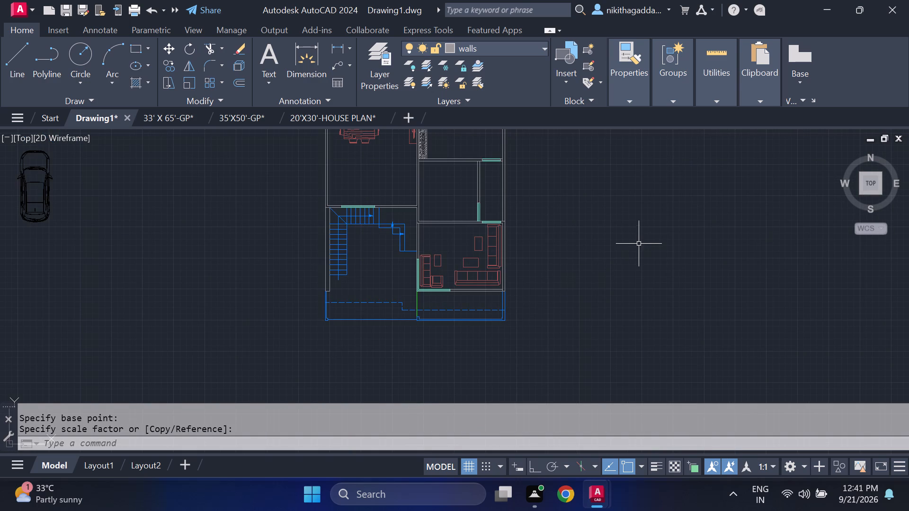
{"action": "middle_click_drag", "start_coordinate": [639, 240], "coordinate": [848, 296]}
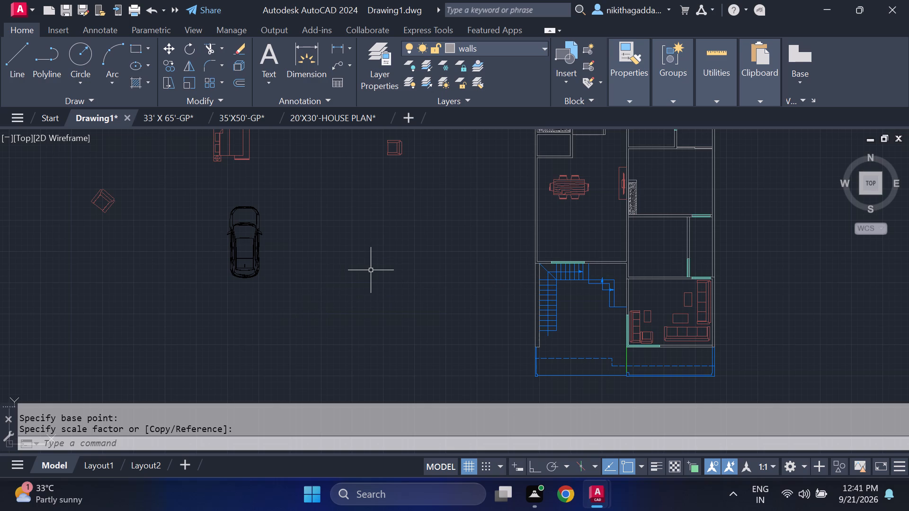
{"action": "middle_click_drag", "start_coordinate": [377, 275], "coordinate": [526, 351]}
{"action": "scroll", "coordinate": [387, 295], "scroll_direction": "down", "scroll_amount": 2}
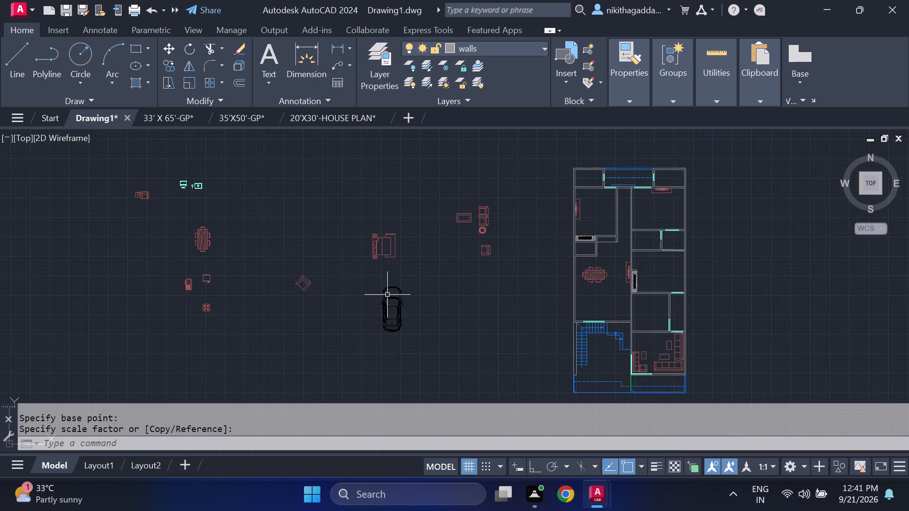
Copy the southeast room's south four-seat sofa to the south wall of the dining room, in front of the window.
{"action": "scroll", "coordinate": [593, 358], "scroll_direction": "up", "scroll_amount": 3}
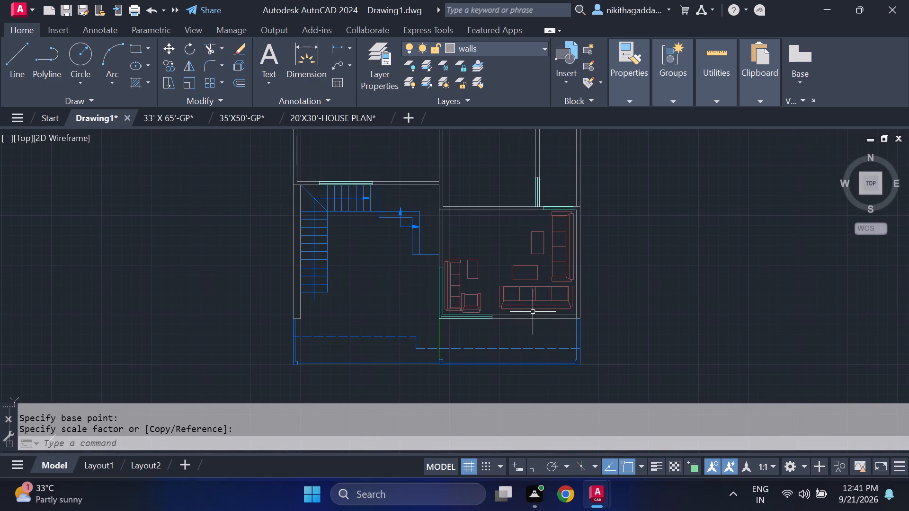
{"action": "scroll", "coordinate": [580, 286], "scroll_direction": "up", "scroll_amount": 1}
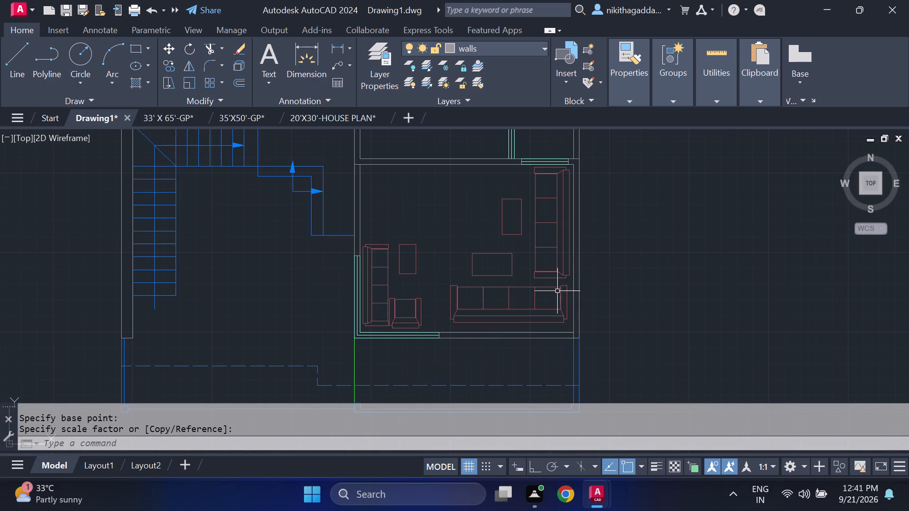
{"action": "left_click", "coordinate": [554, 284]}
{"action": "left_click_drag", "start_coordinate": [487, 308], "coordinate": [473, 300]}
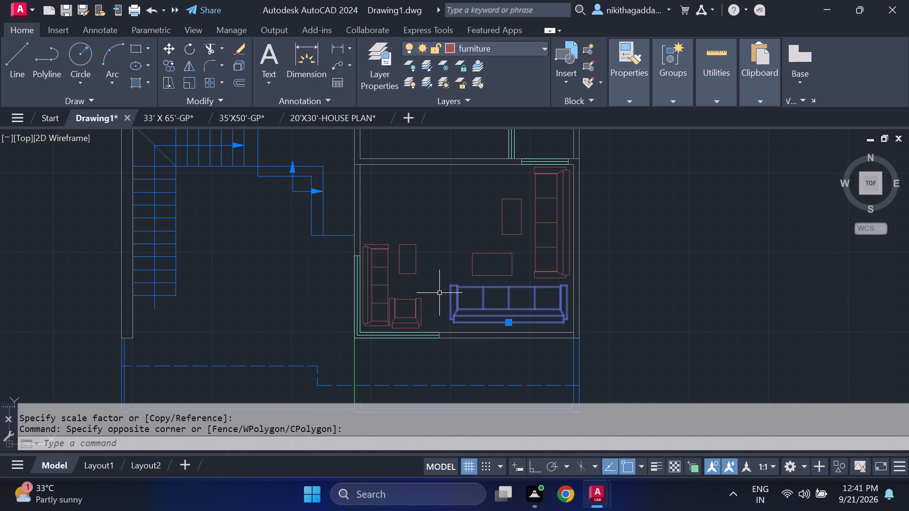
{"action": "type", "text": "co\\"}
{"action": "key", "text": "Return"}
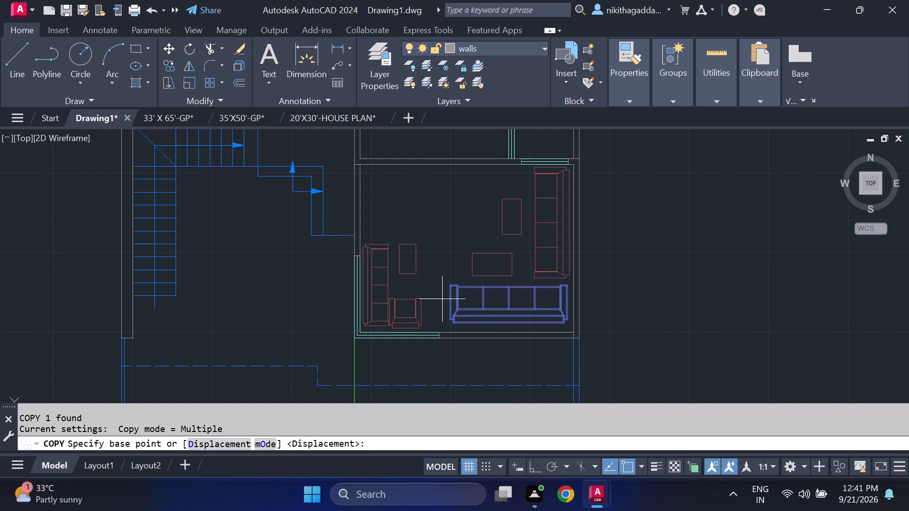
{"action": "left_click", "coordinate": [508, 294]}
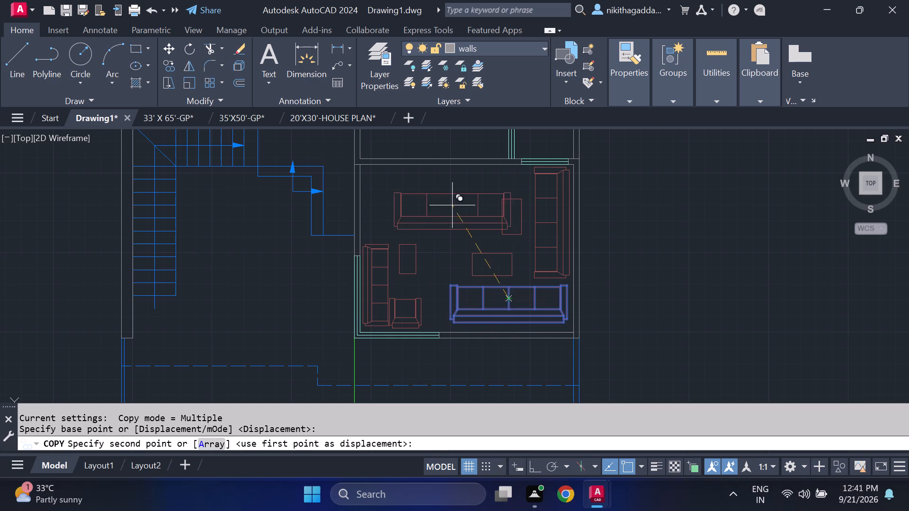
{"action": "scroll", "coordinate": [437, 194], "scroll_direction": "down", "scroll_amount": 3}
{"action": "middle_click_drag", "start_coordinate": [397, 185], "coordinate": [489, 295]}
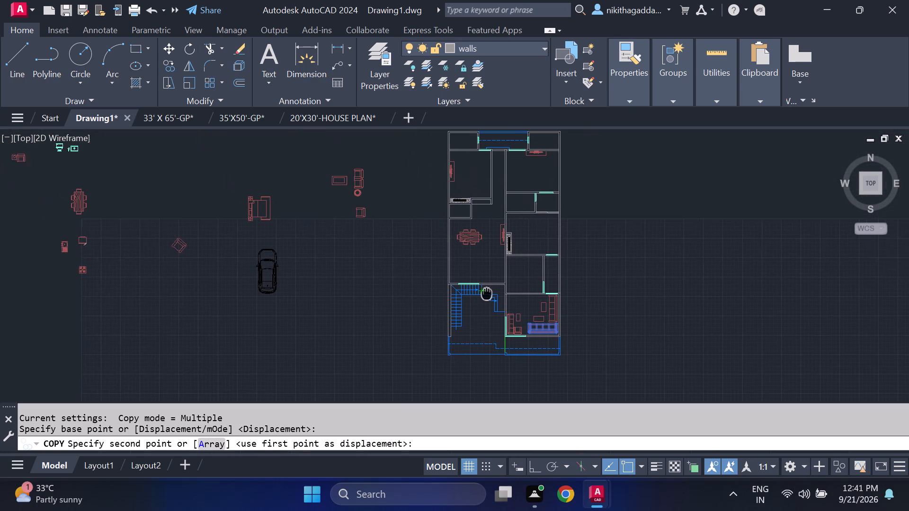
{"action": "middle_click_drag", "start_coordinate": [489, 295], "coordinate": [513, 315]}
{"action": "scroll", "coordinate": [500, 292], "scroll_direction": "up", "scroll_amount": 3}
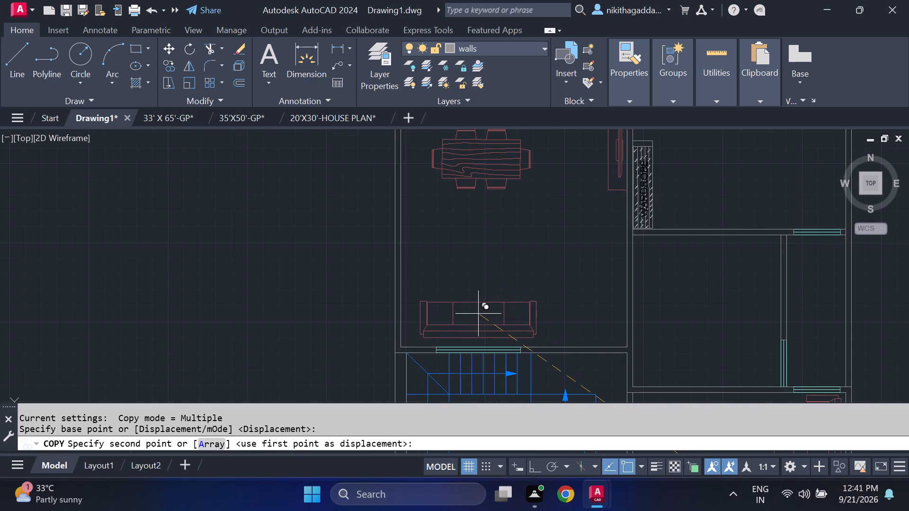
{"action": "left_click", "coordinate": [481, 318]}
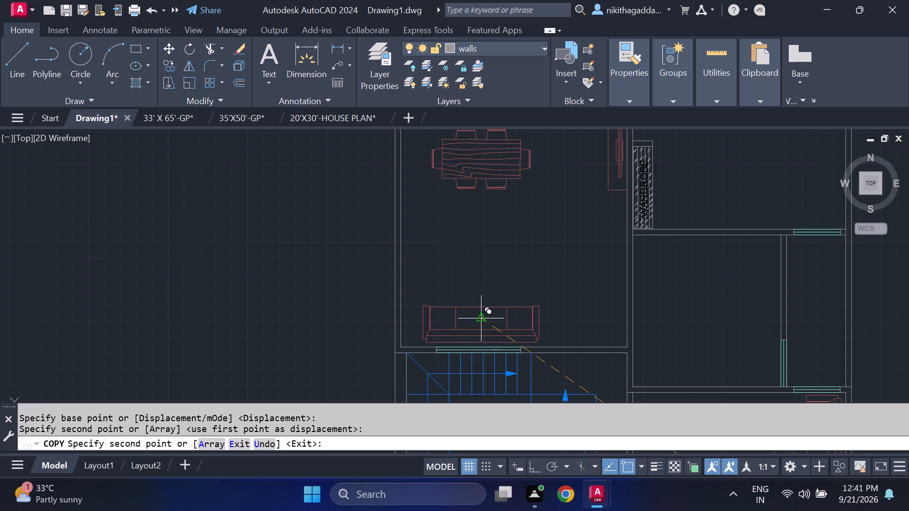
{"action": "key", "text": "Escape"}
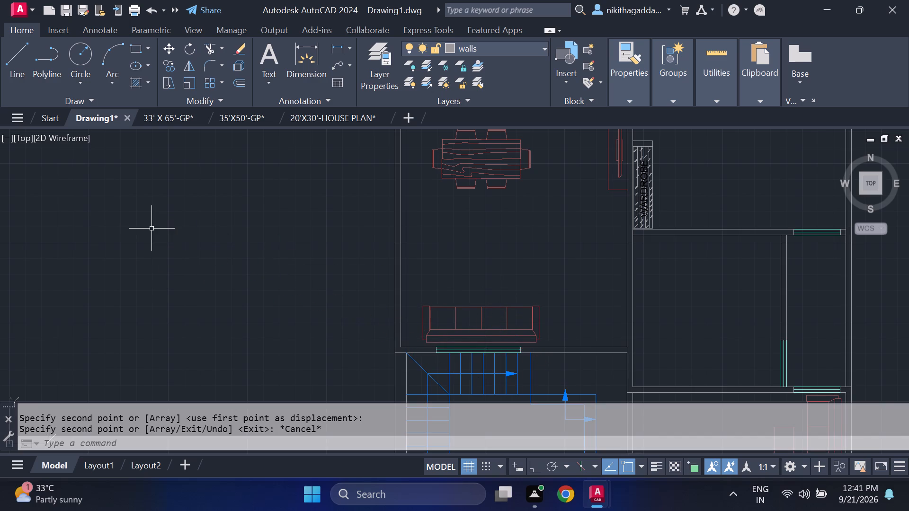
Rotate the two stacked loose armchairs 180° about the midpoint between them, so their backrests face west.
{"action": "scroll", "coordinate": [152, 231], "scroll_direction": "down", "scroll_amount": 2}
{"action": "middle_click_drag", "start_coordinate": [139, 235], "coordinate": [391, 326]}
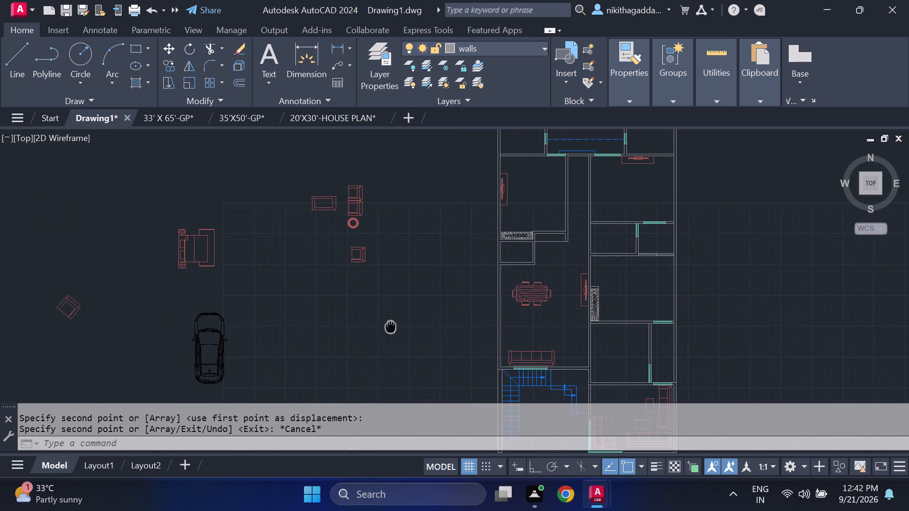
{"action": "middle_click_drag", "start_coordinate": [391, 326], "coordinate": [447, 298]}
{"action": "scroll", "coordinate": [430, 147], "scroll_direction": "up", "scroll_amount": 2}
{"action": "left_click", "coordinate": [430, 155]}
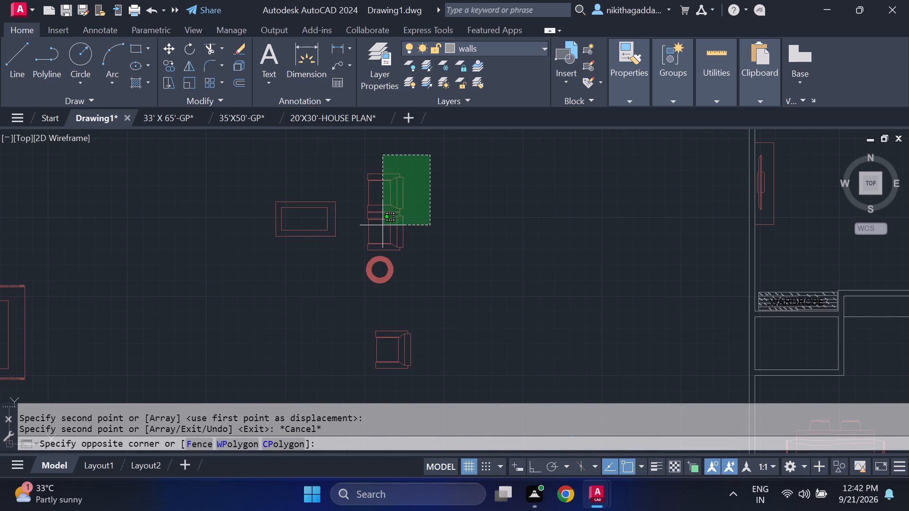
{"action": "left_click", "coordinate": [382, 225]}
{"action": "type", "text": "ro"}
{"action": "key", "text": "Return"}
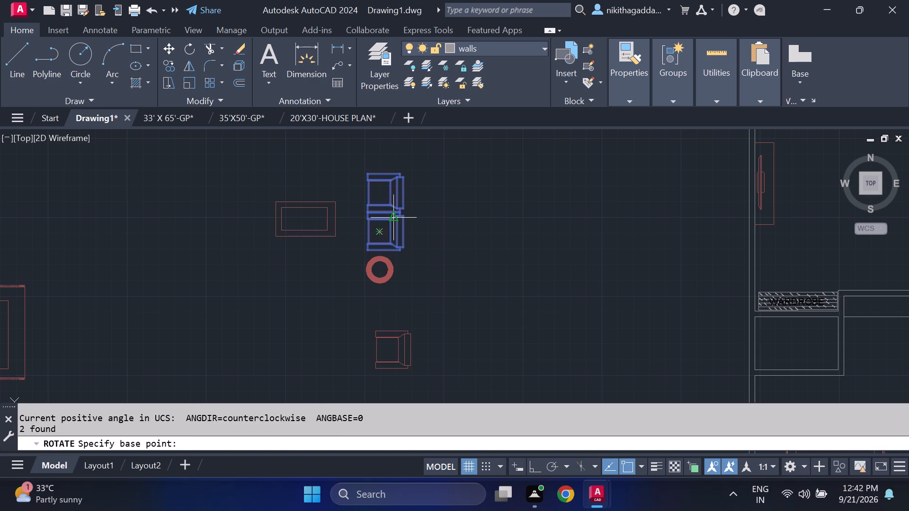
{"action": "left_click", "coordinate": [375, 207]}
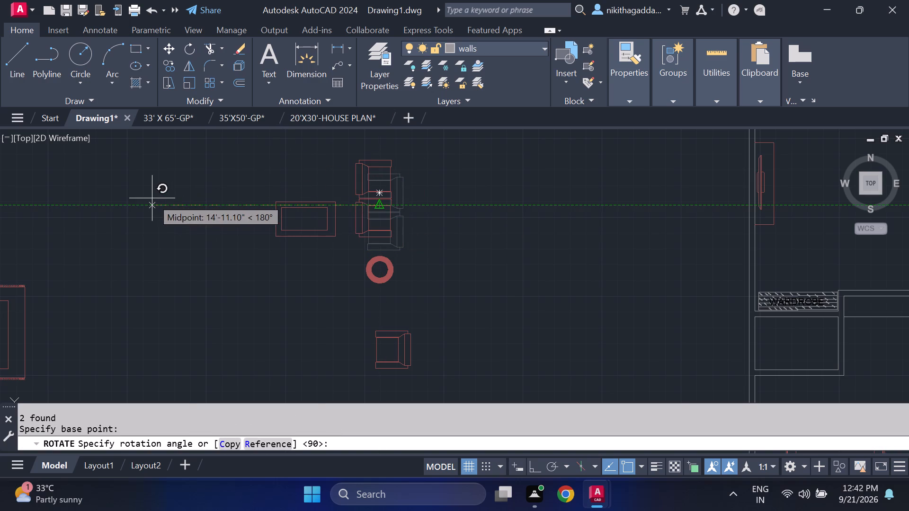
{"action": "left_click", "coordinate": [152, 198]}
Move the two rotated armchairs into the dining room's southwest corner, with their backrests along the west wall.
{"action": "left_click", "coordinate": [429, 149]}
{"action": "left_click", "coordinate": [353, 236]}
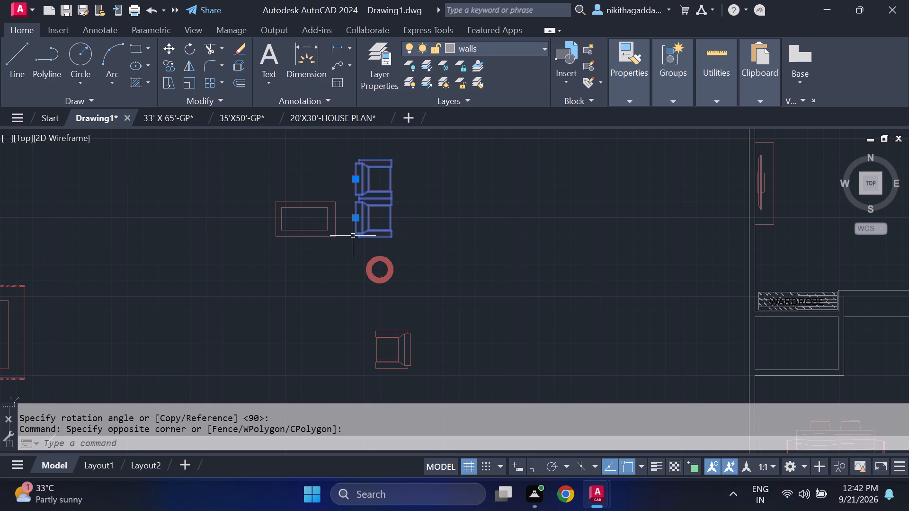
{"action": "key", "text": "m"}
{"action": "key", "text": "Return"}
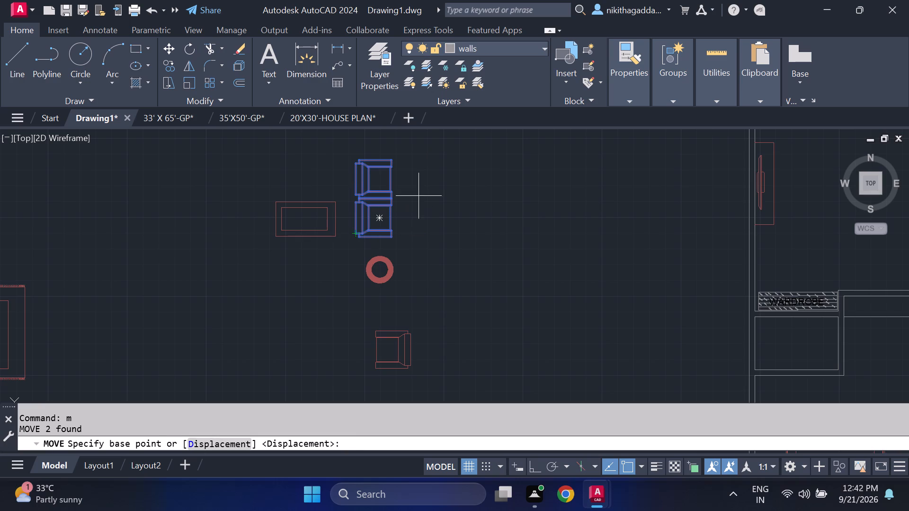
{"action": "left_click", "coordinate": [376, 217]}
{"action": "scroll", "coordinate": [547, 298], "scroll_direction": "down", "scroll_amount": 3}
{"action": "middle_click_drag", "start_coordinate": [556, 326], "coordinate": [469, 268]}
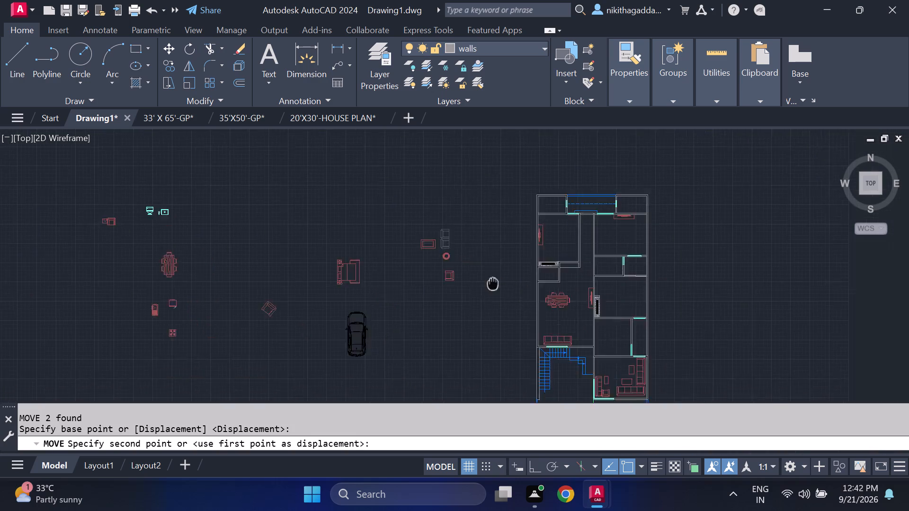
{"action": "middle_click_drag", "start_coordinate": [469, 268], "coordinate": [421, 239]}
{"action": "scroll", "coordinate": [458, 295], "scroll_direction": "up", "scroll_amount": 3}
{"action": "scroll", "coordinate": [512, 302], "scroll_direction": "up", "scroll_amount": 2}
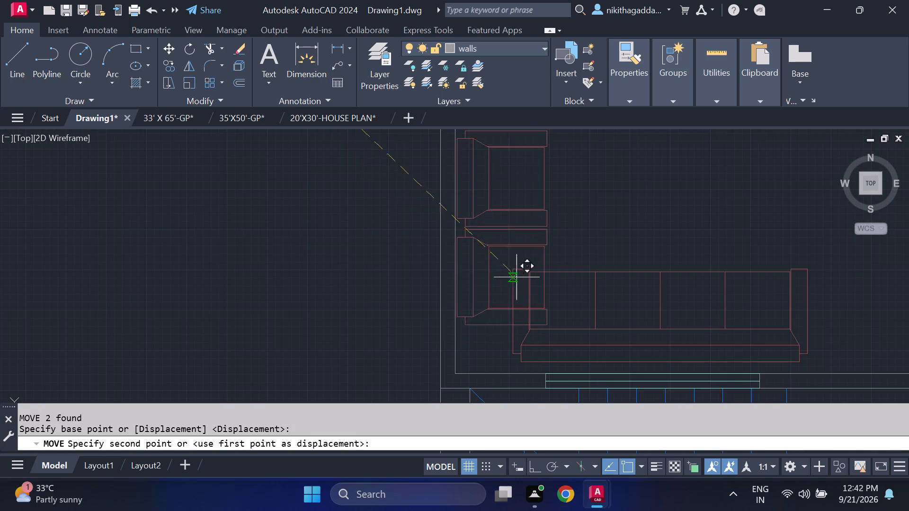
{"action": "left_click", "coordinate": [517, 266]}
Move the dining room's four-seat sofa about 1'-2" east, clear of the two armchairs.
{"action": "scroll", "coordinate": [746, 280], "scroll_direction": "down", "scroll_amount": 2}
{"action": "left_click", "coordinate": [766, 265]}
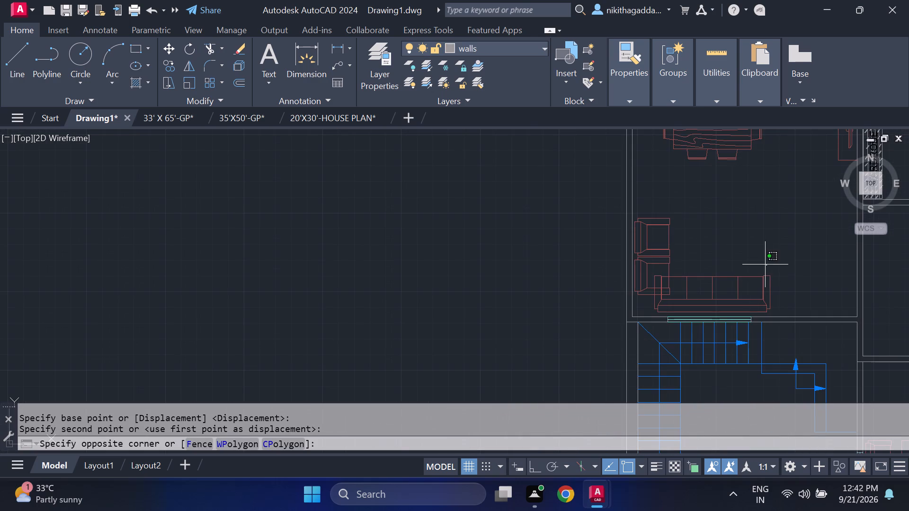
{"action": "left_click", "coordinate": [719, 300]}
{"action": "key", "text": "m"}
{"action": "key", "text": "Return"}
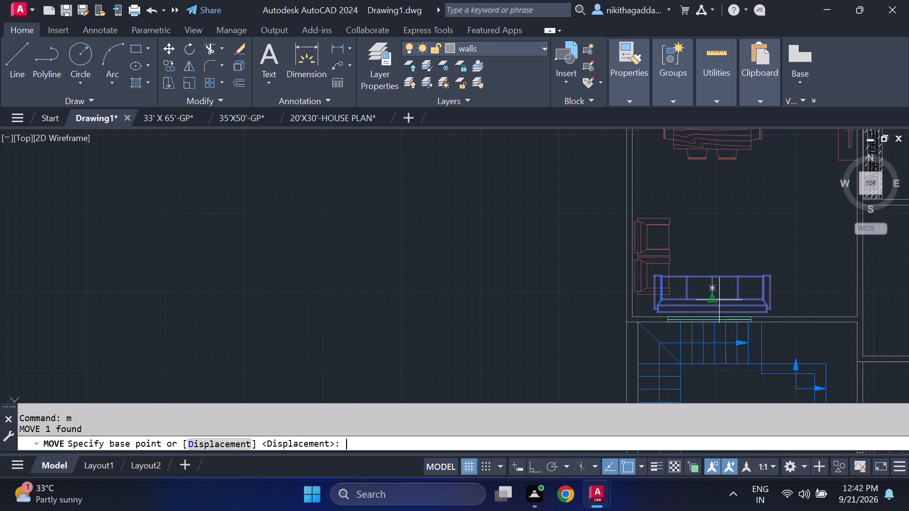
{"action": "scroll", "coordinate": [719, 300], "scroll_direction": "up", "scroll_amount": 2}
{"action": "left_click", "coordinate": [700, 271]}
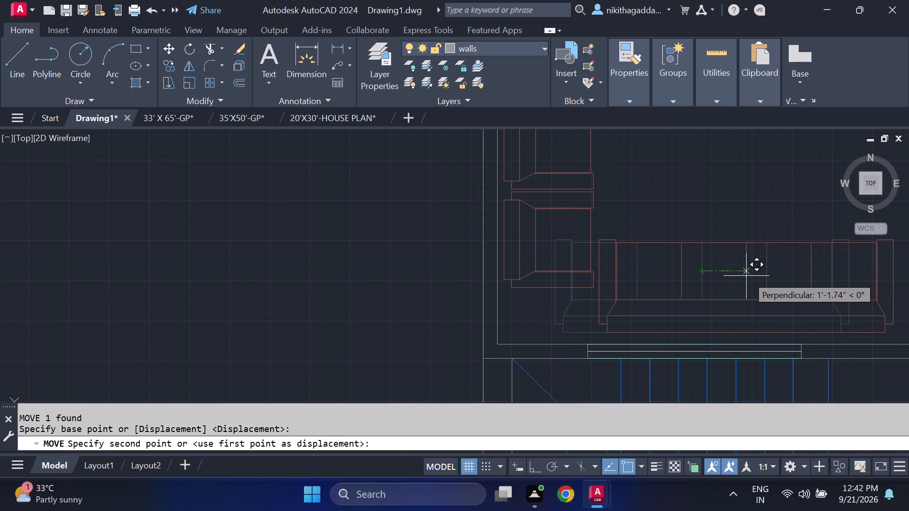
{"action": "left_click", "coordinate": [748, 275]}
Move the two armchairs about 1 foot straight south, closer to the dining room's south wall.
{"action": "scroll", "coordinate": [747, 274], "scroll_direction": "down", "scroll_amount": 2}
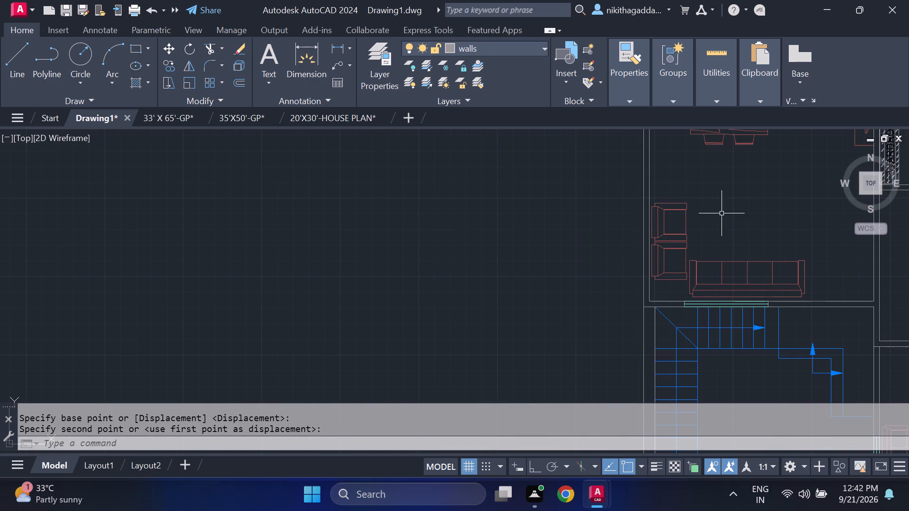
{"action": "scroll", "coordinate": [695, 224], "scroll_direction": "up", "scroll_amount": 2}
{"action": "left_click", "coordinate": [695, 224]}
{"action": "left_click", "coordinate": [634, 298]}
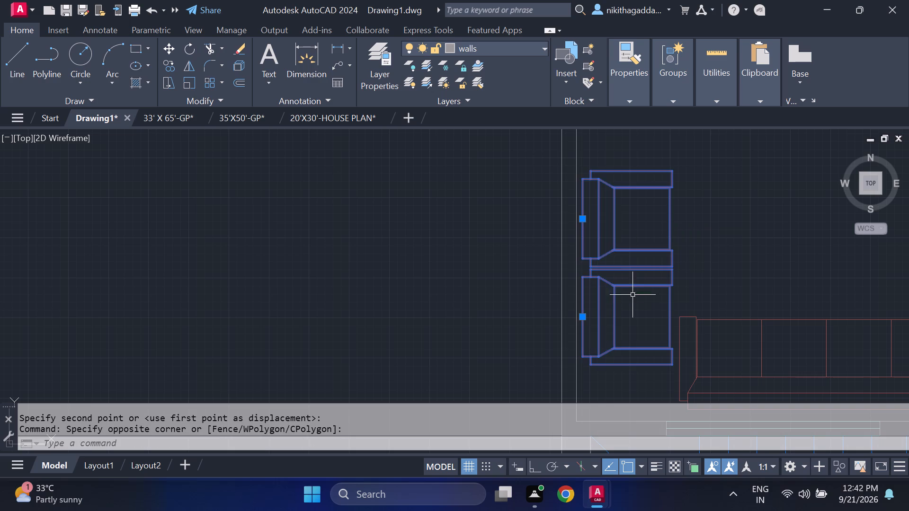
{"action": "key", "text": "comma"}
{"action": "key", "text": "BackSpace"}
{"action": "key", "text": "m"}
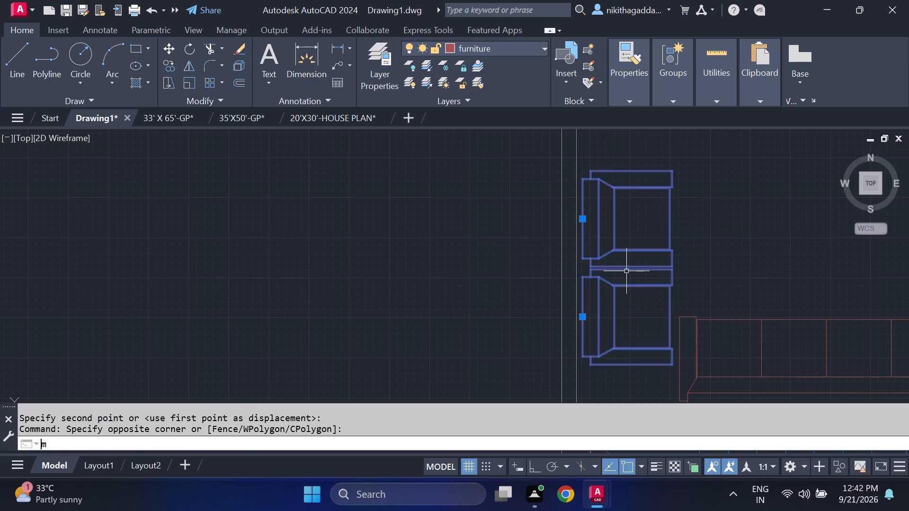
{"action": "key", "text": "Return"}
{"action": "middle_click_drag", "start_coordinate": [695, 307], "coordinate": [670, 212]}
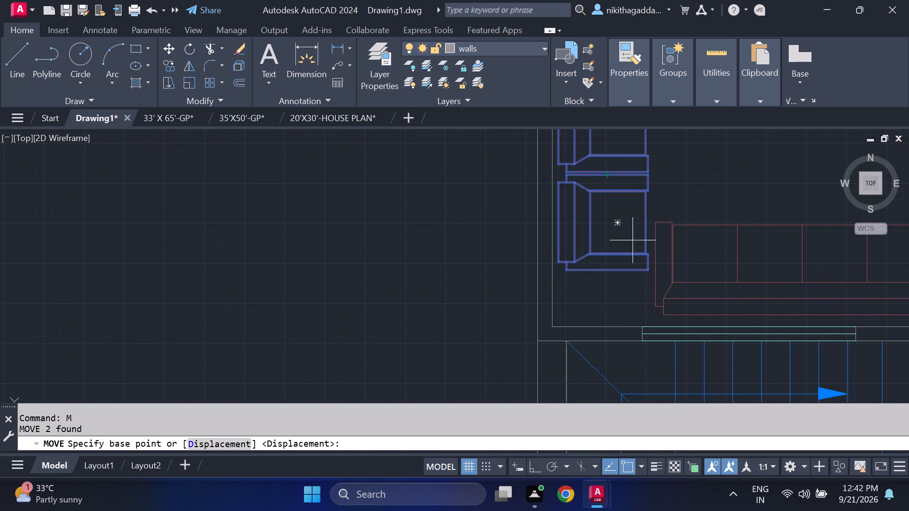
{"action": "left_click", "coordinate": [648, 270]}
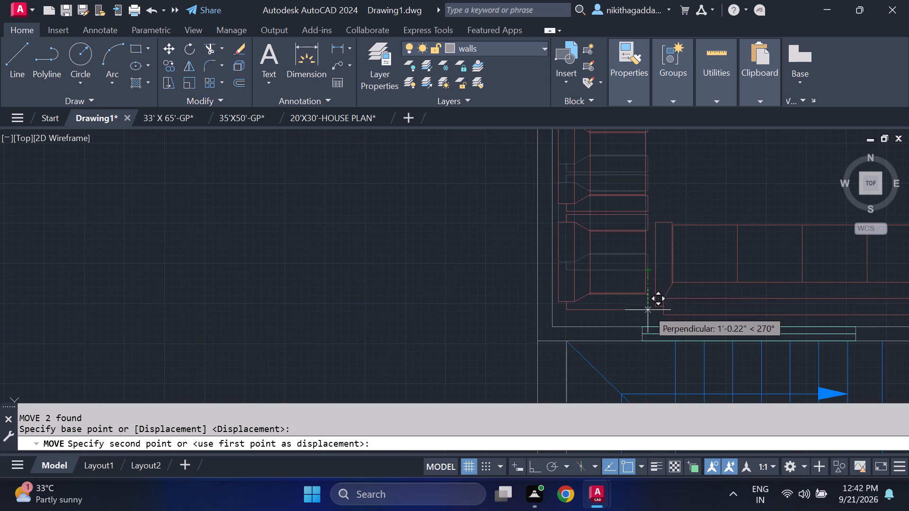
{"action": "left_click", "coordinate": [648, 316]}
Rotate the southern of the two armchairs 90° counterclockwise about its seat, so its backrest faces south.
{"action": "scroll", "coordinate": [602, 282], "scroll_direction": "down", "scroll_amount": 3}
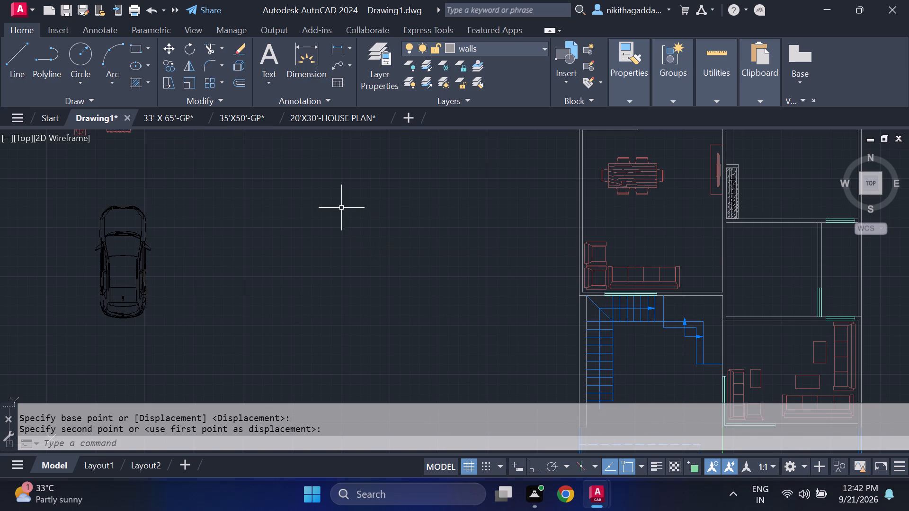
{"action": "scroll", "coordinate": [615, 283], "scroll_direction": "up", "scroll_amount": 4}
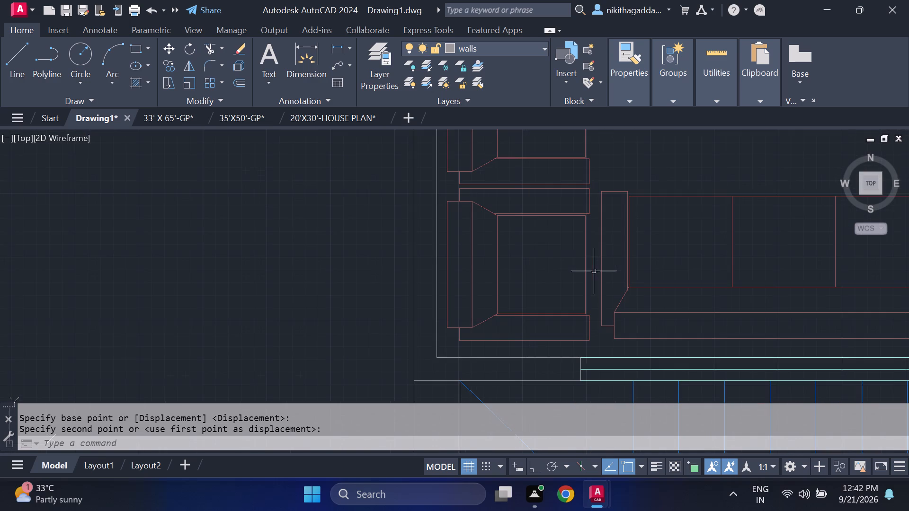
{"action": "left_click", "coordinate": [587, 187]}
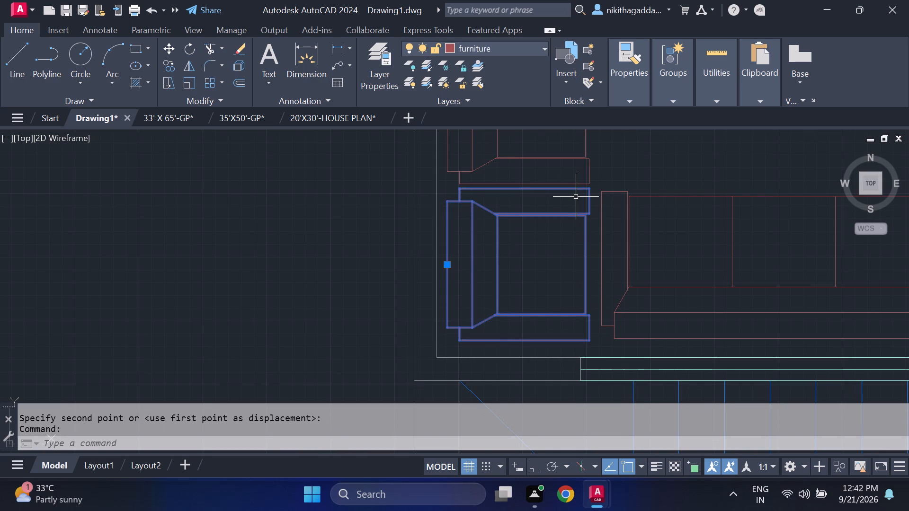
{"action": "type", "text": "ro"}
{"action": "key", "text": "Return"}
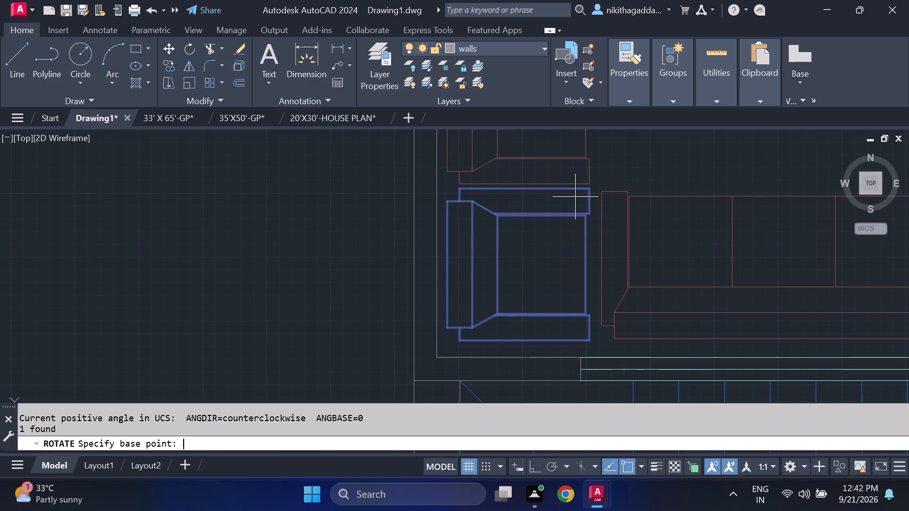
{"action": "scroll", "coordinate": [532, 266], "scroll_direction": "down", "scroll_amount": 3}
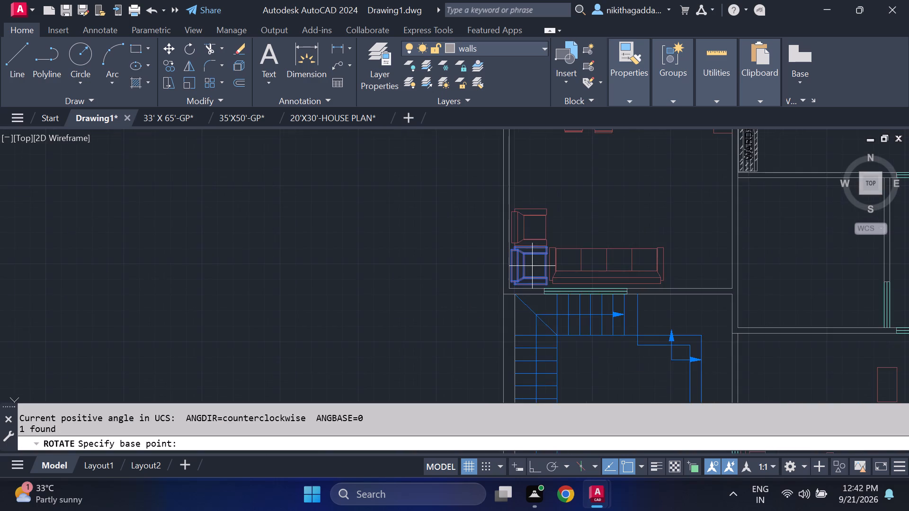
{"action": "scroll", "coordinate": [532, 266], "scroll_direction": "up", "scroll_amount": 2}
{"action": "left_click", "coordinate": [532, 266]}
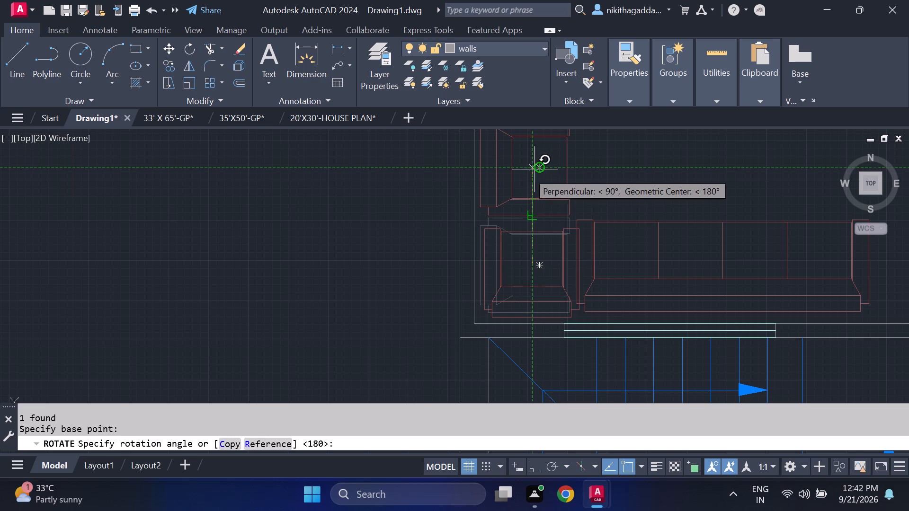
{"action": "left_click", "coordinate": [525, 174]}
Move the dining room's south-backed armchair slightly northwest, clear of the four-seat sofa and with its arm fronts level with the sofa's.
{"action": "left_click", "coordinate": [549, 220]}
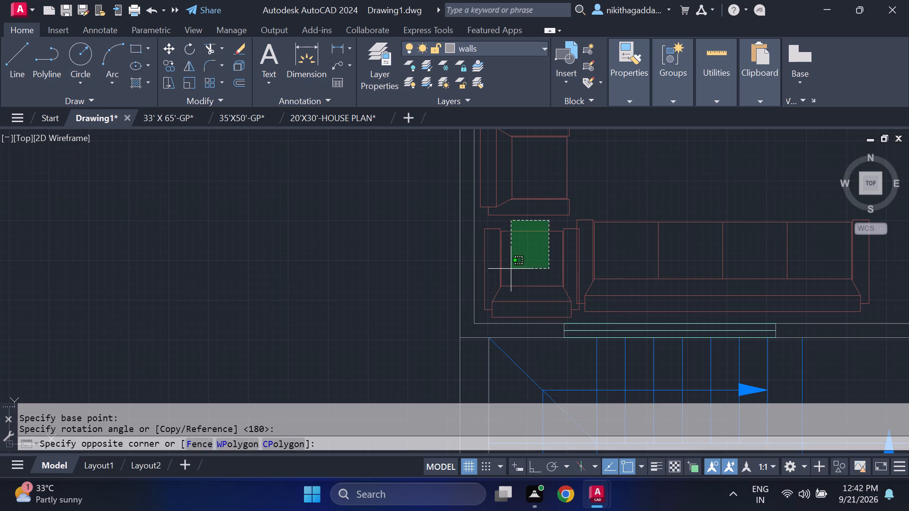
{"action": "left_click", "coordinate": [510, 269]}
{"action": "type", "text": "m\\"}
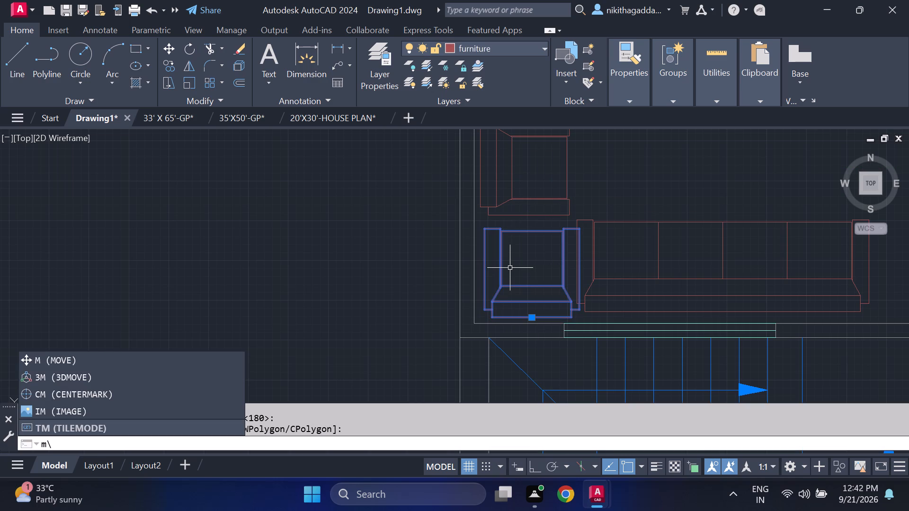
{"action": "key", "text": "BackSpace"}
{"action": "key", "text": "Return"}
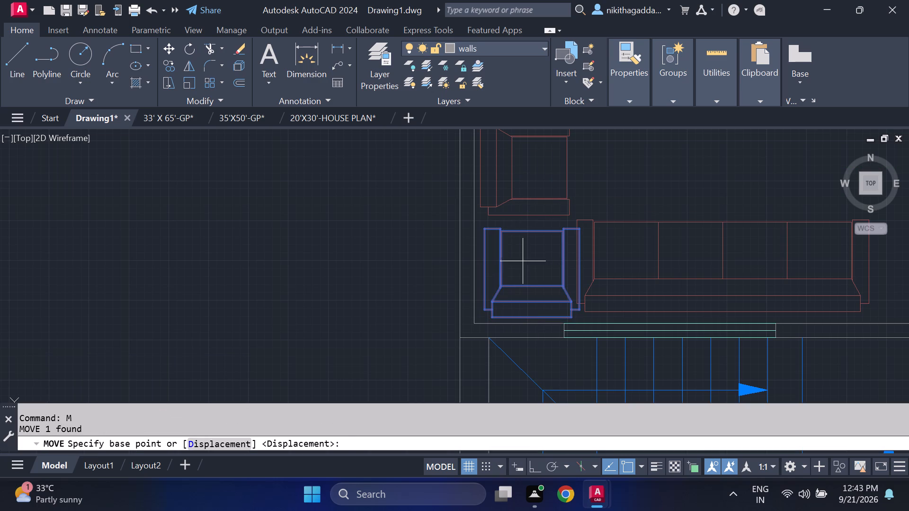
{"action": "scroll", "coordinate": [551, 255], "scroll_direction": "up", "scroll_amount": 2}
{"action": "left_click", "coordinate": [623, 190]}
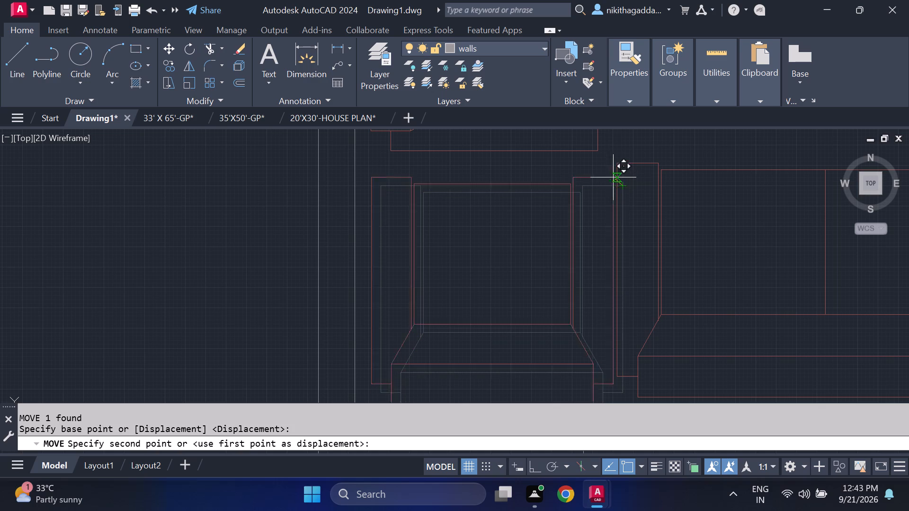
{"action": "left_click", "coordinate": [614, 166]}
{"action": "scroll", "coordinate": [572, 197], "scroll_direction": "down", "scroll_amount": 3}
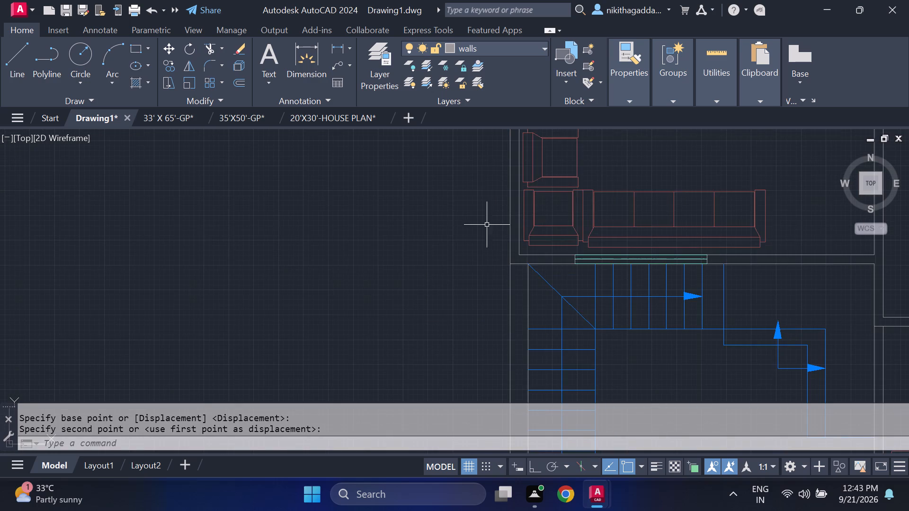
Move the horizontal rectangular coffee table from the southeast living room to the dining room, just north of the four-seat sofa.
{"action": "scroll", "coordinate": [477, 220], "scroll_direction": "down", "scroll_amount": 2}
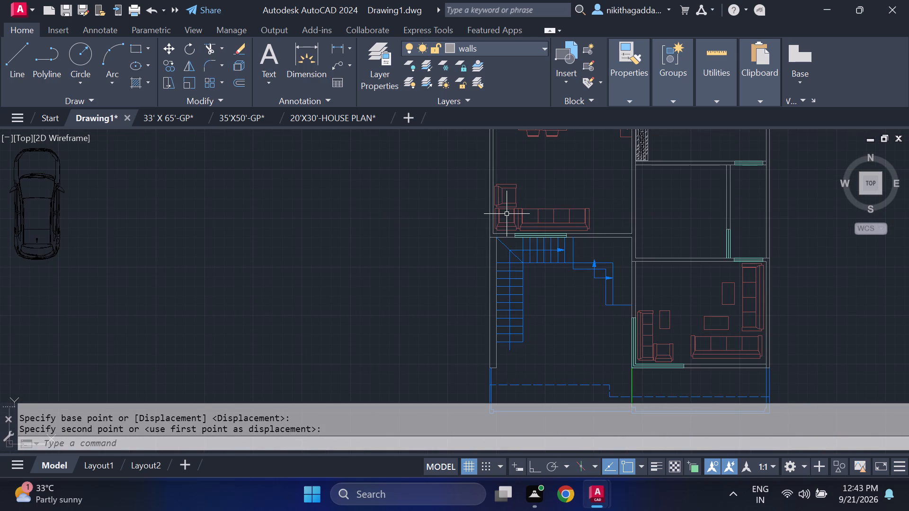
{"action": "scroll", "coordinate": [509, 213], "scroll_direction": "up", "scroll_amount": 2}
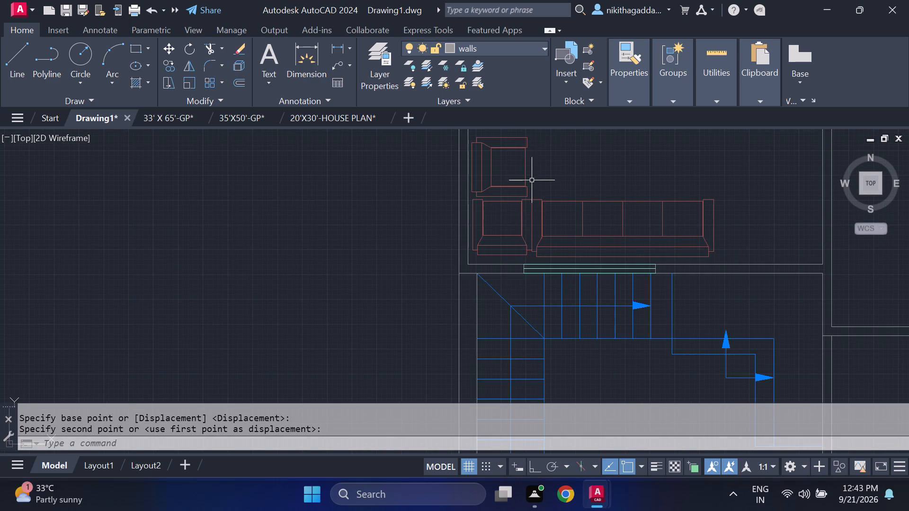
{"action": "middle_click_drag", "start_coordinate": [557, 187], "coordinate": [571, 287]}
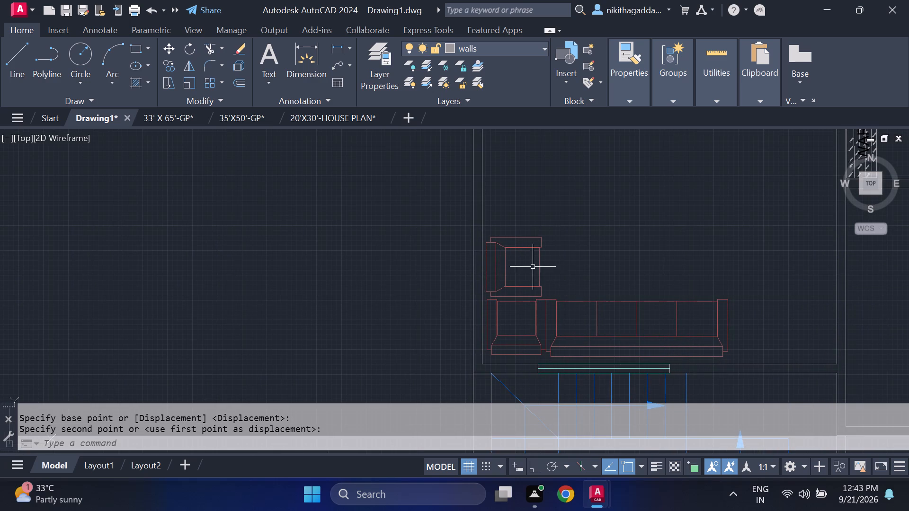
{"action": "scroll", "coordinate": [601, 278], "scroll_direction": "down", "scroll_amount": 1}
{"action": "scroll", "coordinate": [600, 333], "scroll_direction": "down", "scroll_amount": 2}
{"action": "middle_click_drag", "start_coordinate": [401, 317], "coordinate": [400, 312]}
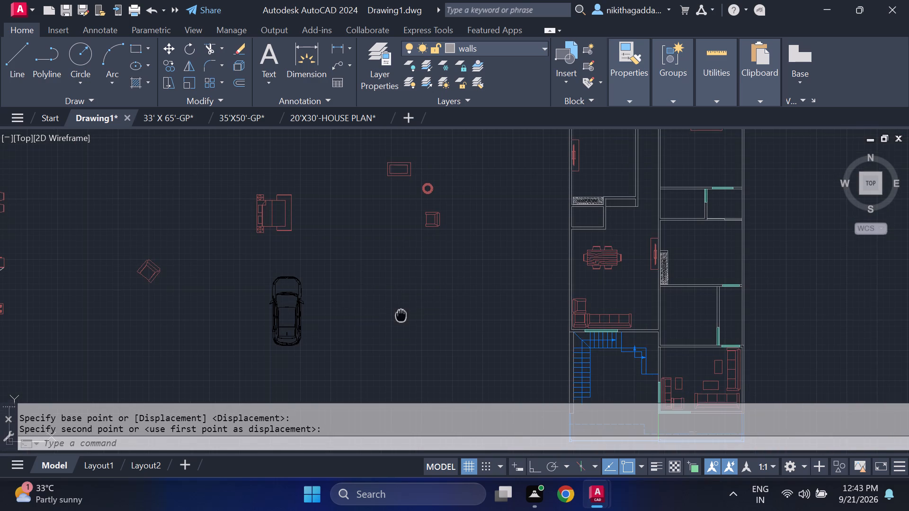
{"action": "middle_click_drag", "start_coordinate": [400, 312], "coordinate": [513, 322]}
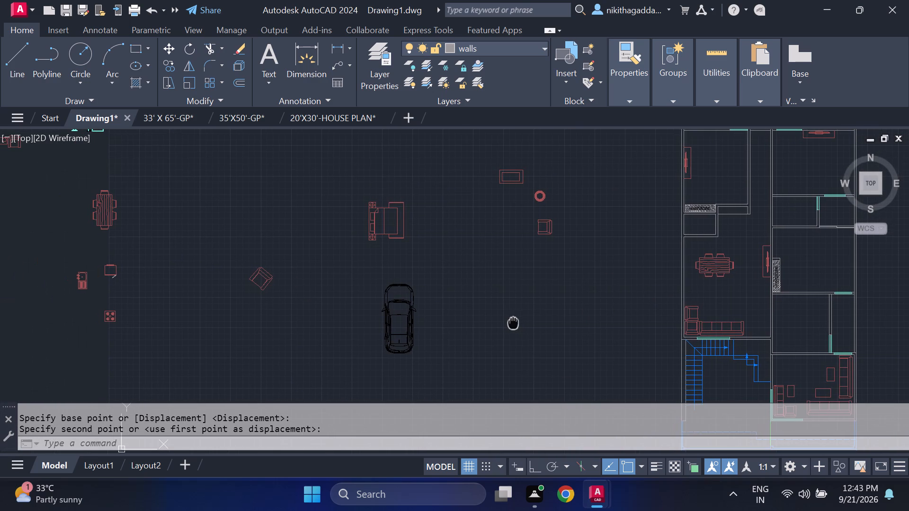
{"action": "middle_click_drag", "start_coordinate": [513, 322], "coordinate": [345, 212]}
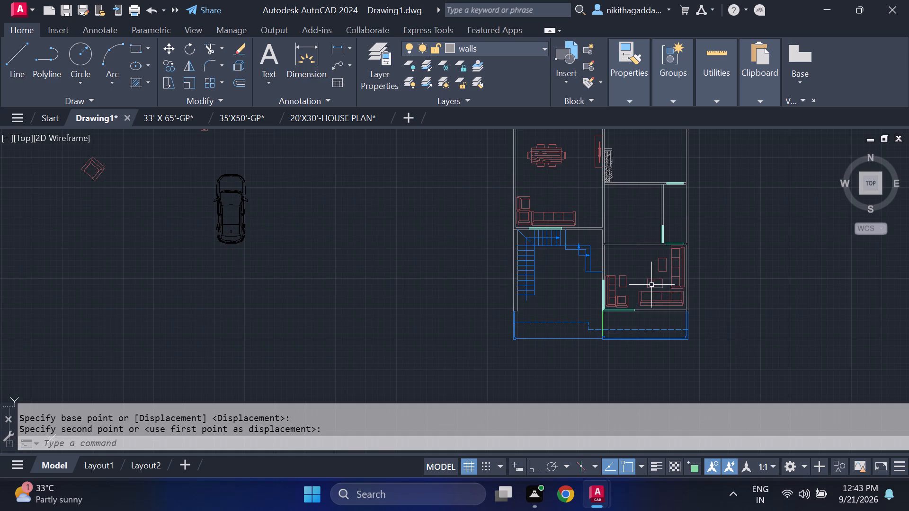
{"action": "scroll", "coordinate": [651, 282], "scroll_direction": "up", "scroll_amount": 2}
{"action": "left_click", "coordinate": [688, 272]}
{"action": "left_click", "coordinate": [629, 301]}
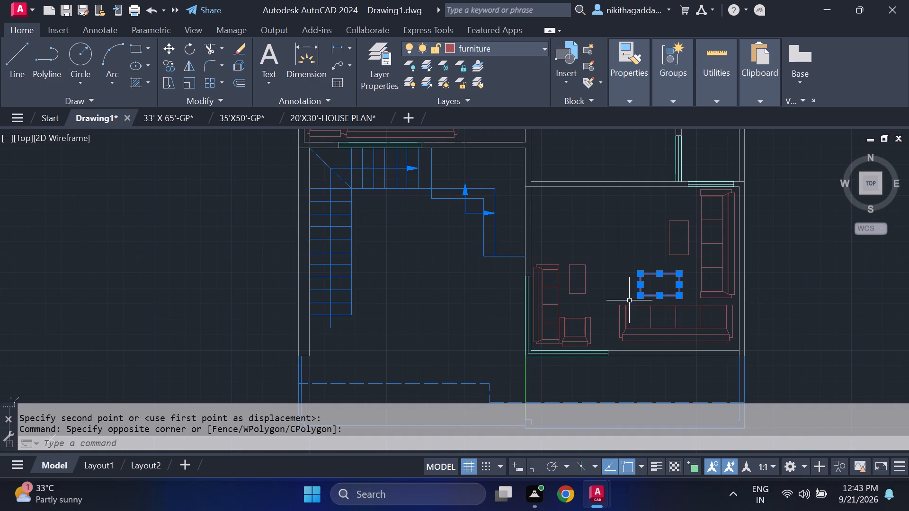
{"action": "key", "text": "m"}
{"action": "key", "text": "Return"}
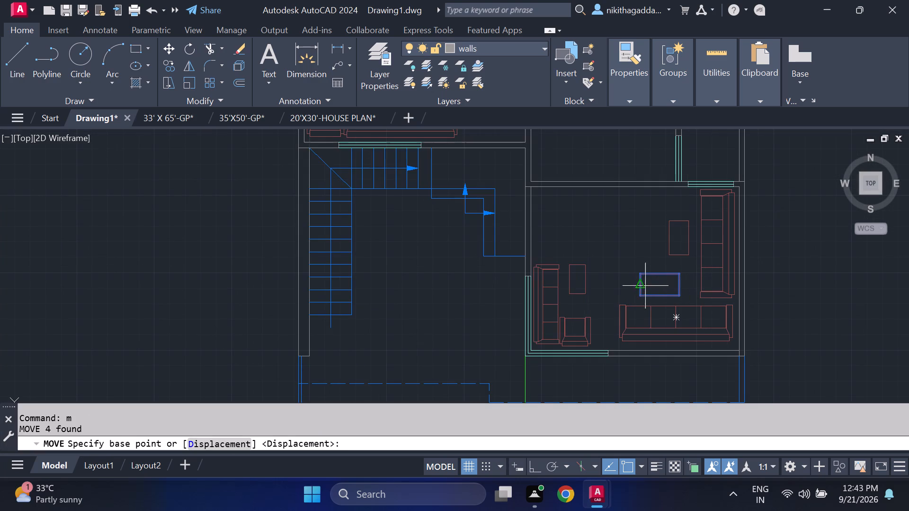
{"action": "left_click", "coordinate": [645, 276]}
{"action": "scroll", "coordinate": [410, 196], "scroll_direction": "down", "scroll_amount": 3}
{"action": "middle_click_drag", "start_coordinate": [404, 217], "coordinate": [491, 331]}
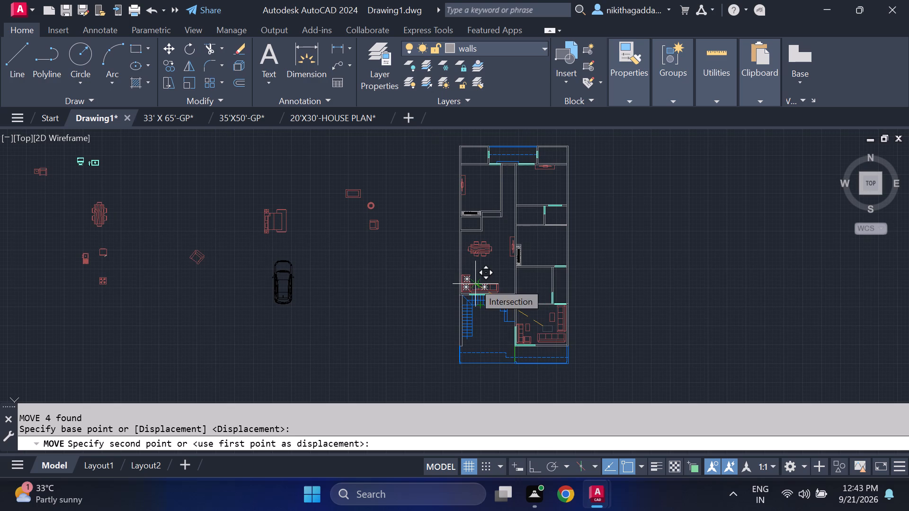
{"action": "scroll", "coordinate": [473, 282], "scroll_direction": "up", "scroll_amount": 3}
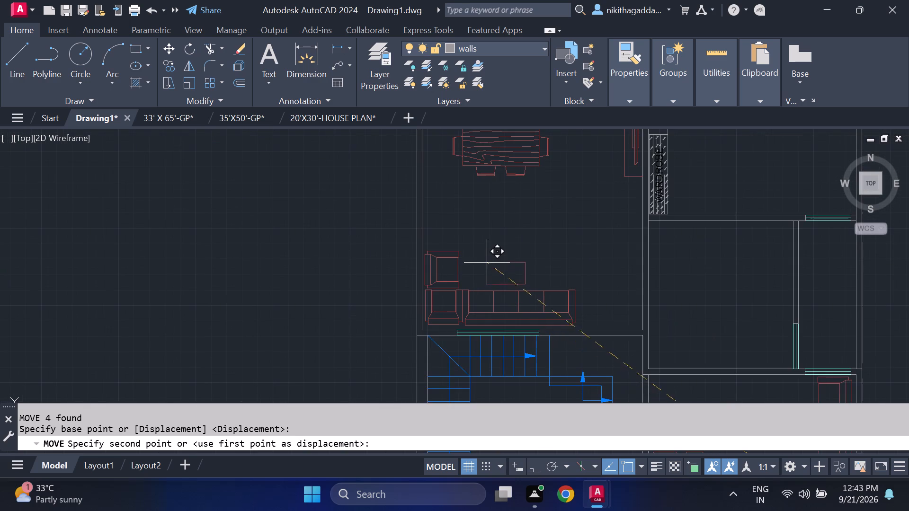
{"action": "scroll", "coordinate": [482, 252], "scroll_direction": "up", "scroll_amount": 1}
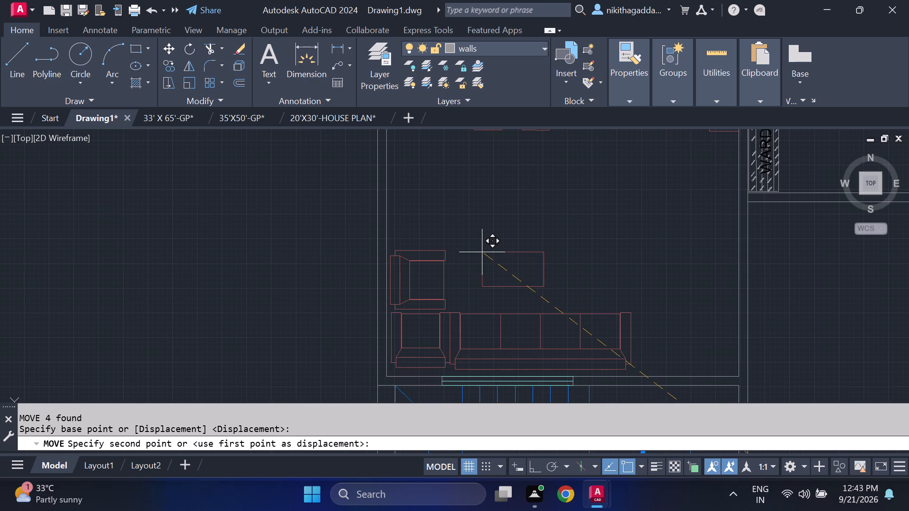
{"action": "left_click", "coordinate": [479, 255]}
Copy the northeast room's TV and its cabinet to the southeast living room's north wall, just west of the door opening.
{"action": "scroll", "coordinate": [474, 256], "scroll_direction": "down", "scroll_amount": 3}
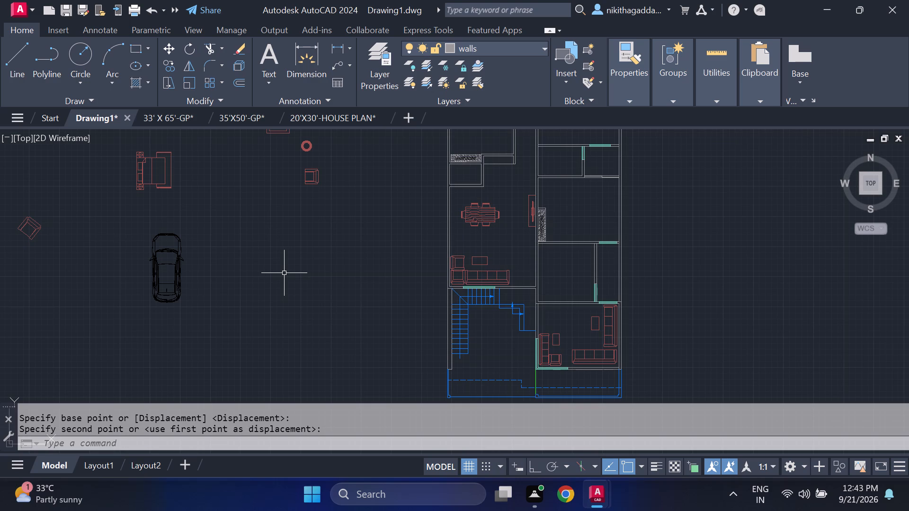
{"action": "scroll", "coordinate": [286, 273], "scroll_direction": "down", "scroll_amount": 2}
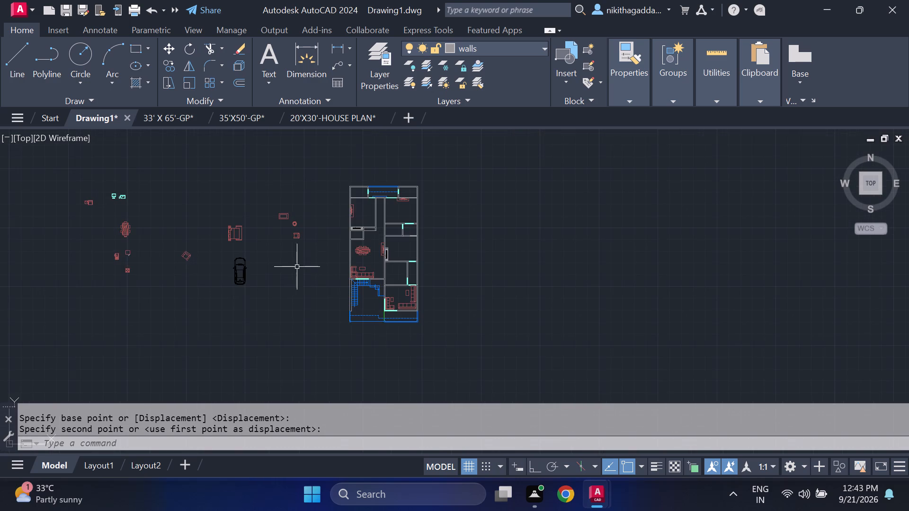
{"action": "scroll", "coordinate": [353, 207], "scroll_direction": "up", "scroll_amount": 2}
{"action": "scroll", "coordinate": [503, 172], "scroll_direction": "up", "scroll_amount": 4}
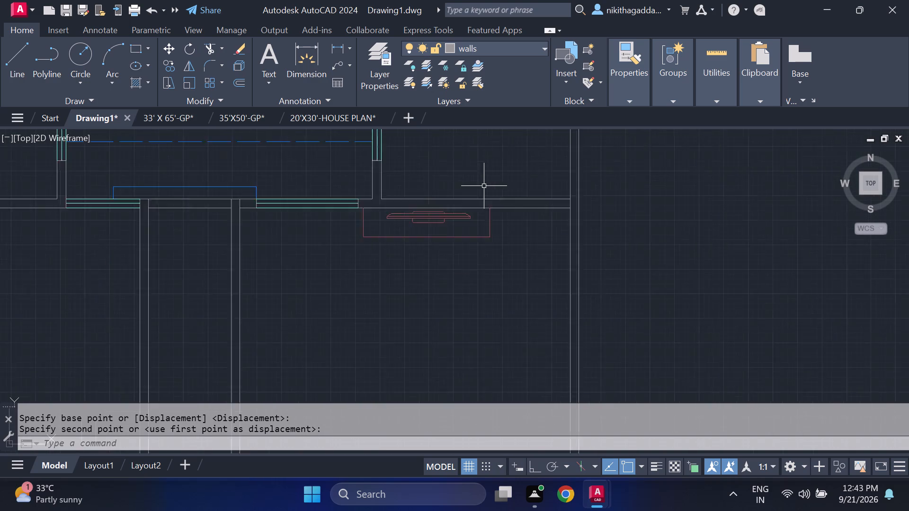
{"action": "scroll", "coordinate": [479, 189], "scroll_direction": "up", "scroll_amount": 1}
{"action": "left_click_drag", "start_coordinate": [528, 255], "coordinate": [522, 255]}
{"action": "left_click", "coordinate": [139, 333]}
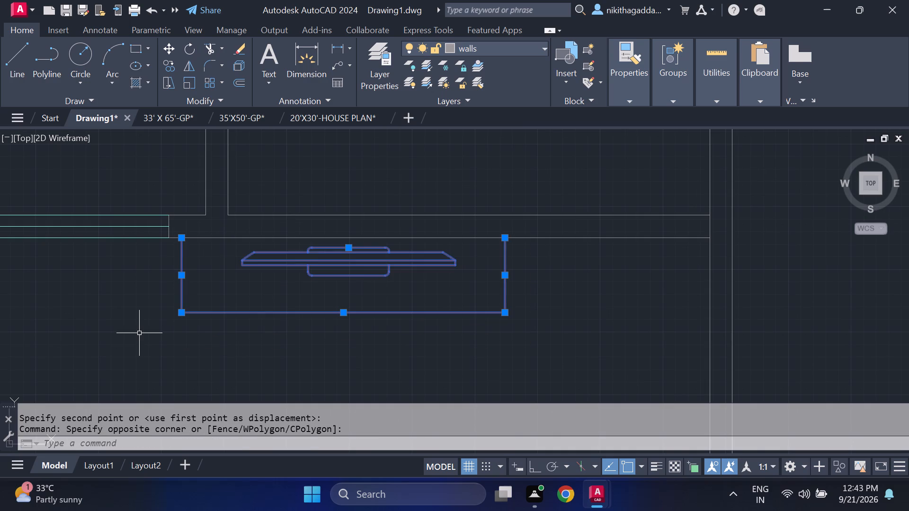
{"action": "type", "text": "co"}
{"action": "key", "text": "Return"}
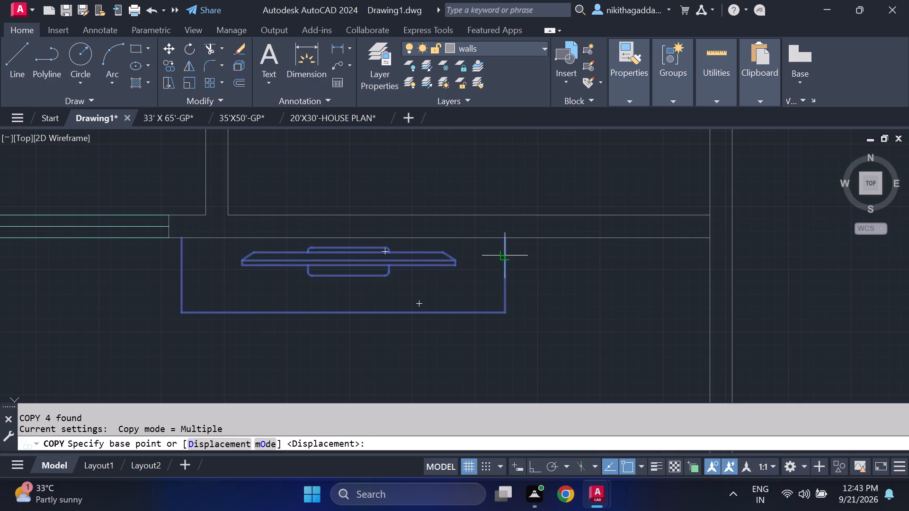
{"action": "left_click", "coordinate": [506, 236]}
{"action": "scroll", "coordinate": [508, 255], "scroll_direction": "down", "scroll_amount": 4}
{"action": "middle_click_drag", "start_coordinate": [513, 346], "coordinate": [508, 340]}
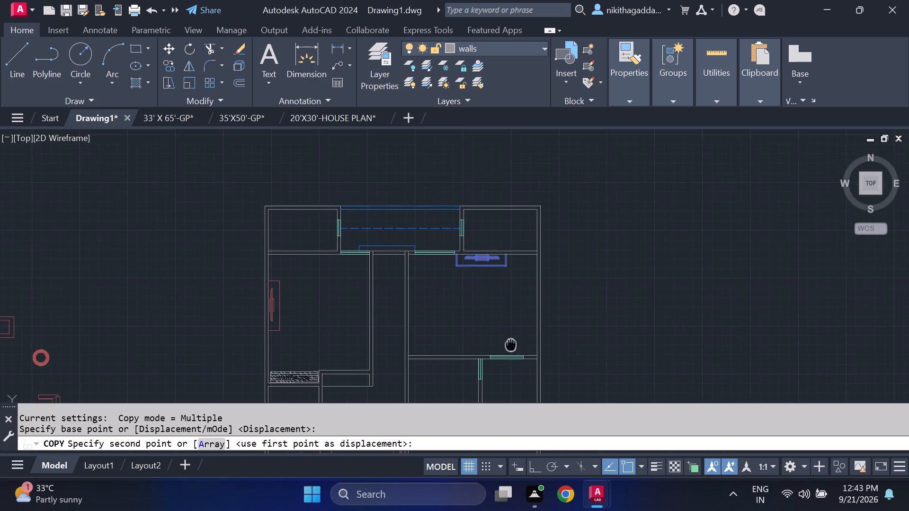
{"action": "middle_click_drag", "start_coordinate": [508, 340], "coordinate": [505, 257]}
{"action": "scroll", "coordinate": [494, 258], "scroll_direction": "down", "scroll_amount": 3}
{"action": "scroll", "coordinate": [489, 325], "scroll_direction": "up", "scroll_amount": 3}
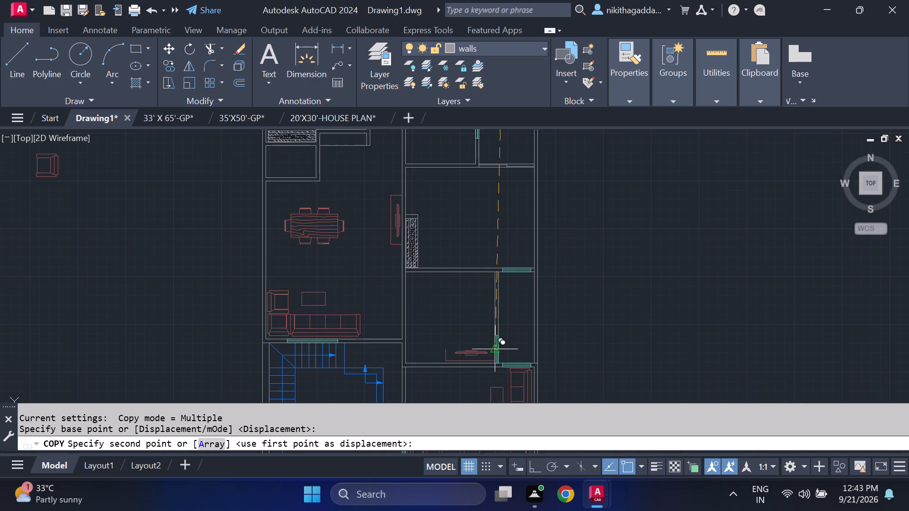
{"action": "middle_click_drag", "start_coordinate": [496, 353], "coordinate": [486, 285]}
{"action": "scroll", "coordinate": [508, 340], "scroll_direction": "up", "scroll_amount": 2}
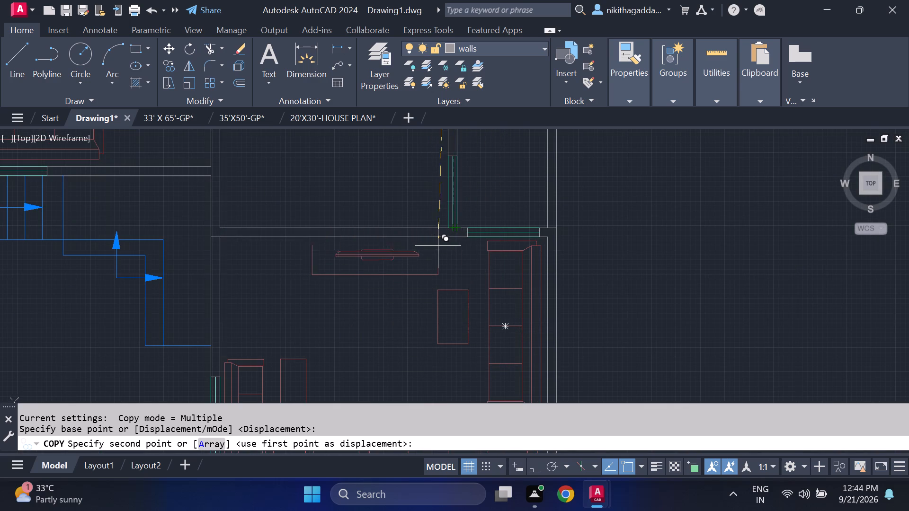
{"action": "scroll", "coordinate": [457, 249], "scroll_direction": "up", "scroll_amount": 2}
{"action": "left_click", "coordinate": [454, 220]}
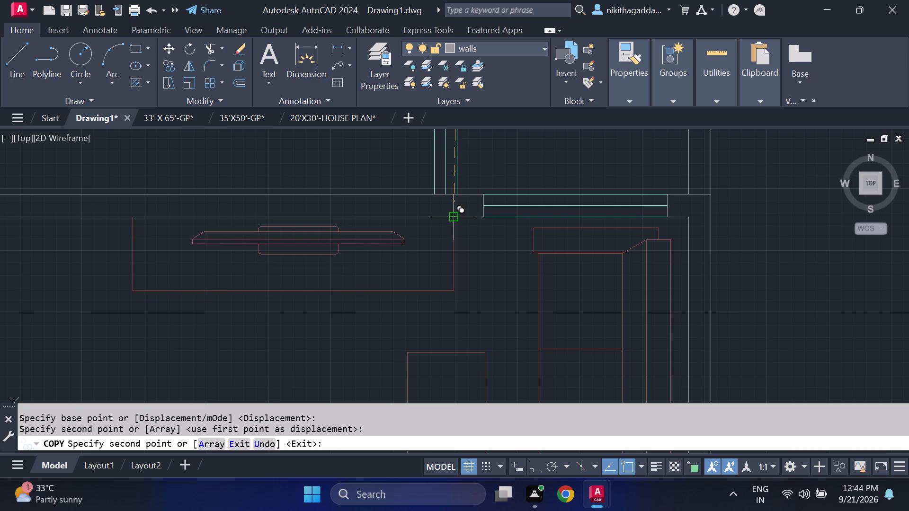
Copy the double bed with its bedside tables to the free area southeast of the original, outside the house plan.
{"action": "scroll", "coordinate": [581, 257], "scroll_direction": "down", "scroll_amount": 4}
{"action": "key", "text": "Escape"}
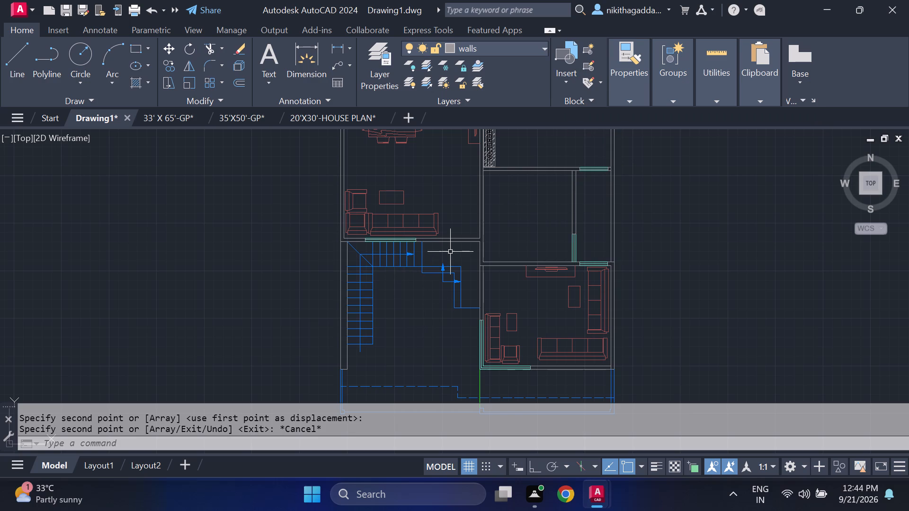
{"action": "scroll", "coordinate": [477, 250], "scroll_direction": "up", "scroll_amount": 1}
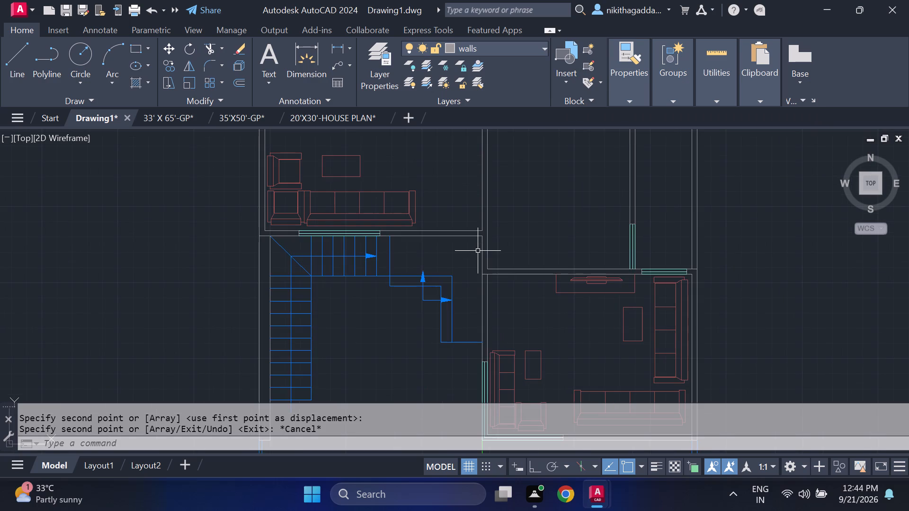
{"action": "middle_click_drag", "start_coordinate": [446, 237], "coordinate": [446, 239]}
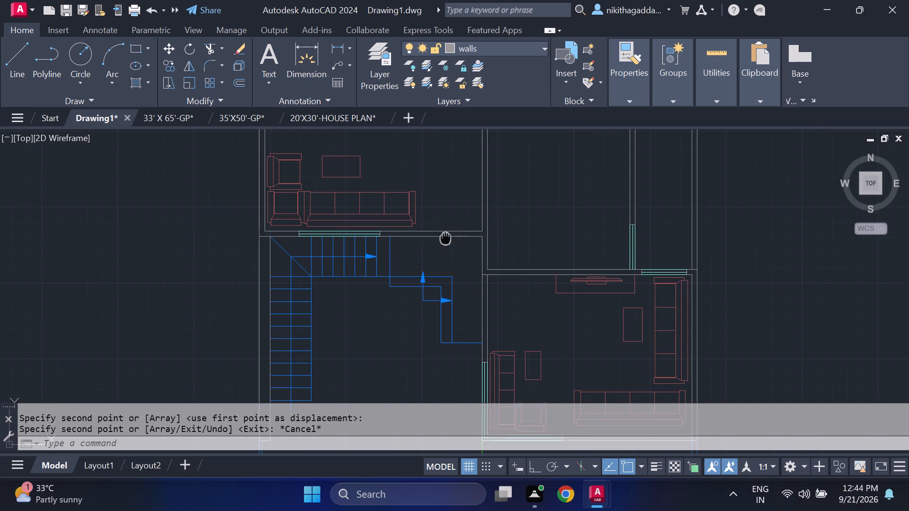
{"action": "middle_click_drag", "start_coordinate": [446, 239], "coordinate": [442, 344]}
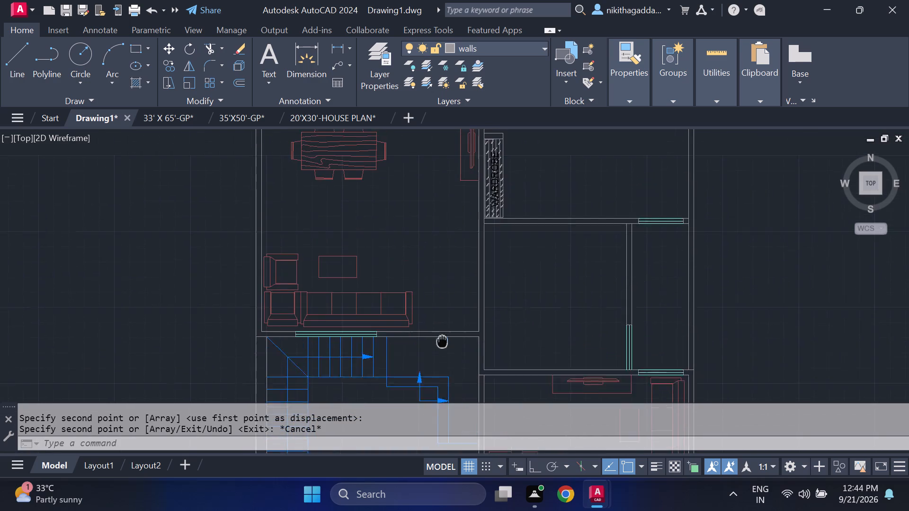
{"action": "middle_click_drag", "start_coordinate": [442, 344], "coordinate": [431, 303]}
{"action": "scroll", "coordinate": [431, 303], "scroll_direction": "down", "scroll_amount": 2}
{"action": "middle_click_drag", "start_coordinate": [185, 238], "coordinate": [261, 263]}
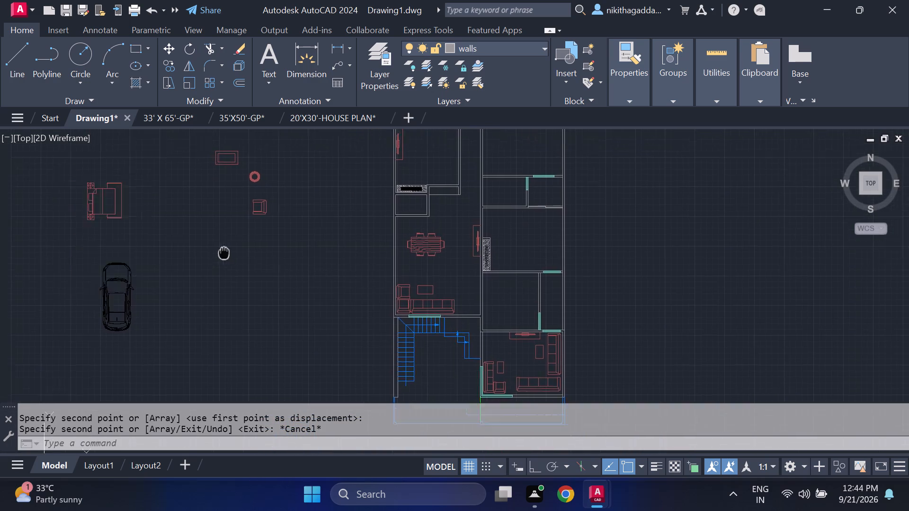
{"action": "middle_click_drag", "start_coordinate": [261, 263], "coordinate": [356, 287]}
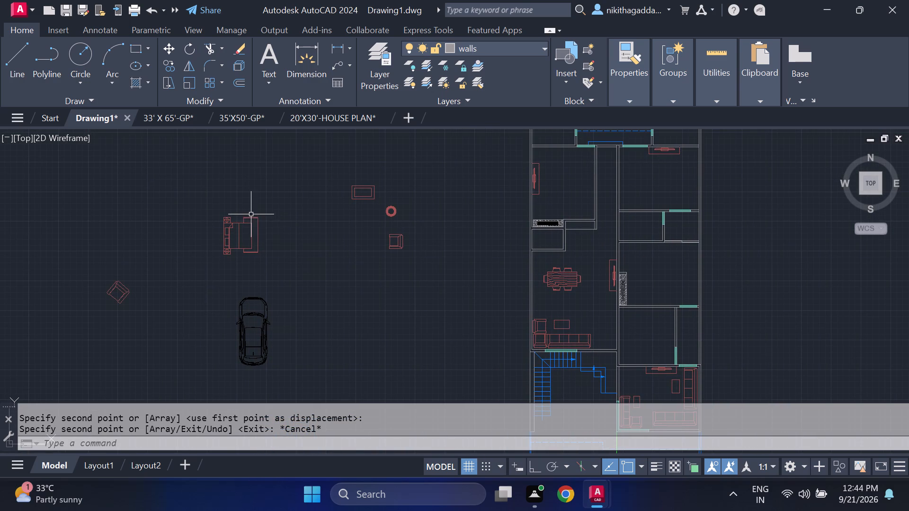
{"action": "scroll", "coordinate": [251, 214], "scroll_direction": "up", "scroll_amount": 2}
{"action": "left_click_drag", "start_coordinate": [261, 209], "coordinate": [253, 215]}
{"action": "left_click", "coordinate": [137, 315]}
{"action": "type", "text": "co"}
{"action": "key", "text": "Return"}
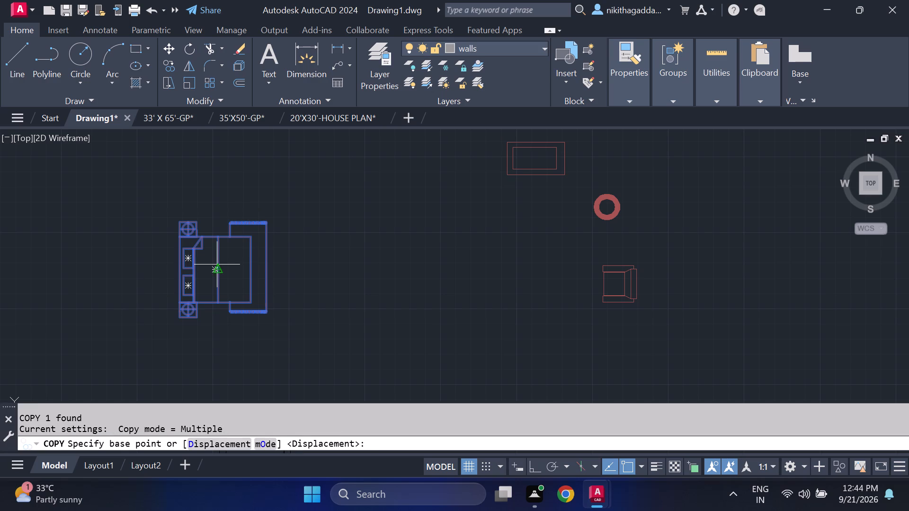
{"action": "left_click", "coordinate": [217, 264]}
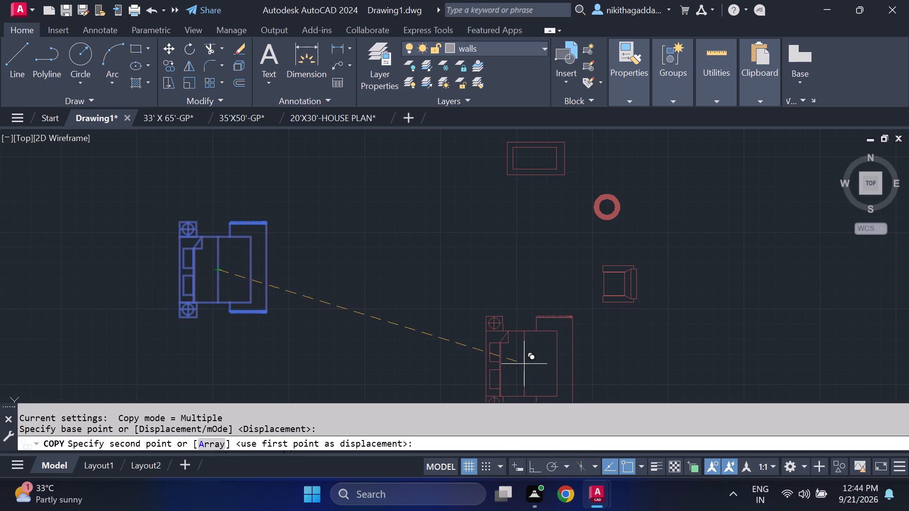
{"action": "middle_click_drag", "start_coordinate": [509, 355], "coordinate": [483, 314]}
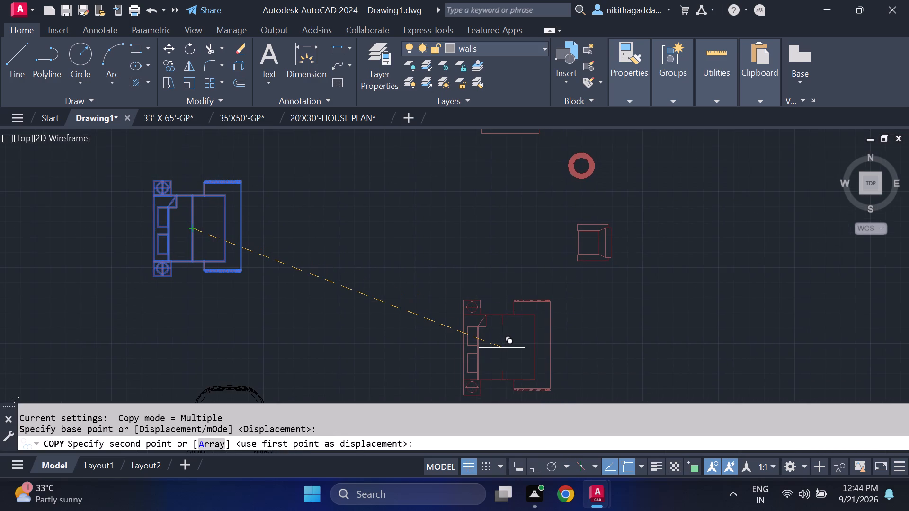
{"action": "left_click", "coordinate": [502, 348]}
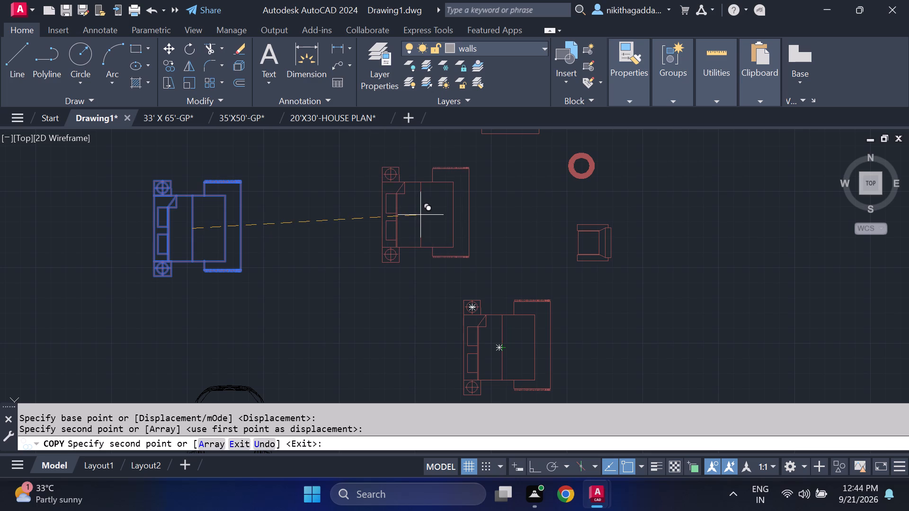
{"action": "key", "text": "Escape"}
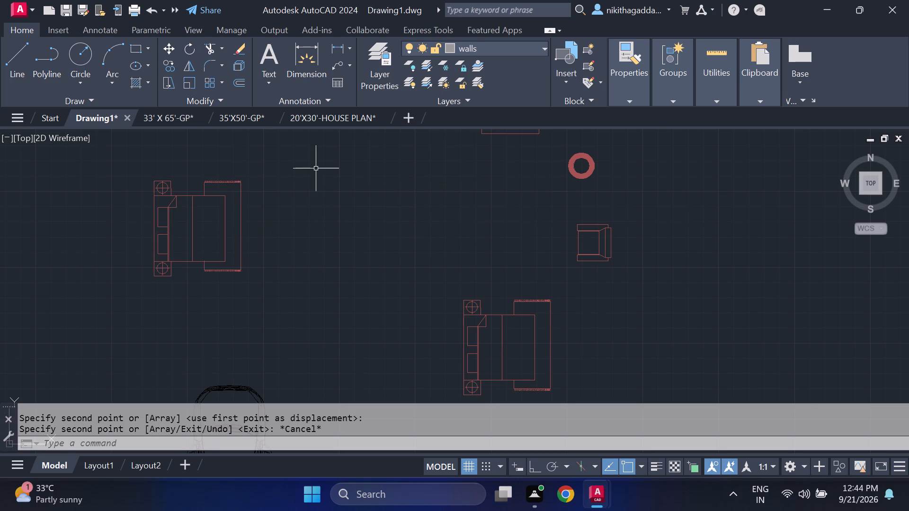
Rotate the original double bed 180° about its middle, so its headboard faces east.
{"action": "left_click_drag", "start_coordinate": [315, 167], "coordinate": [270, 187]}
{"action": "left_click_drag", "start_coordinate": [142, 256], "coordinate": [56, 292]}
{"action": "type", "text": "ro"}
{"action": "key", "text": "Return"}
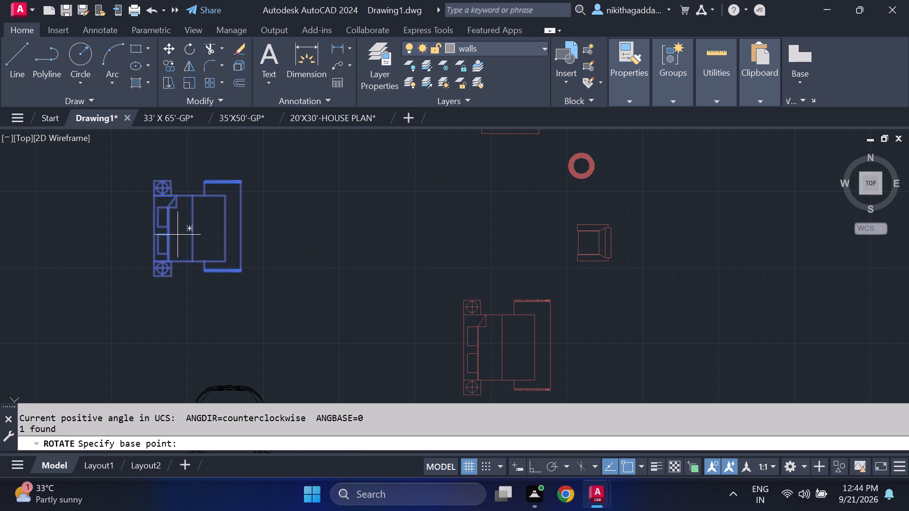
{"action": "left_click", "coordinate": [187, 226]}
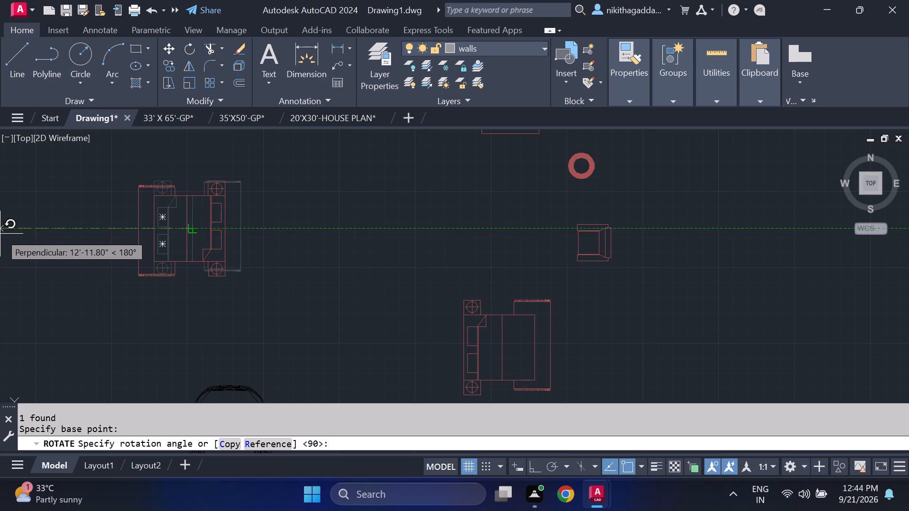
{"action": "left_click", "coordinate": [0, 234]}
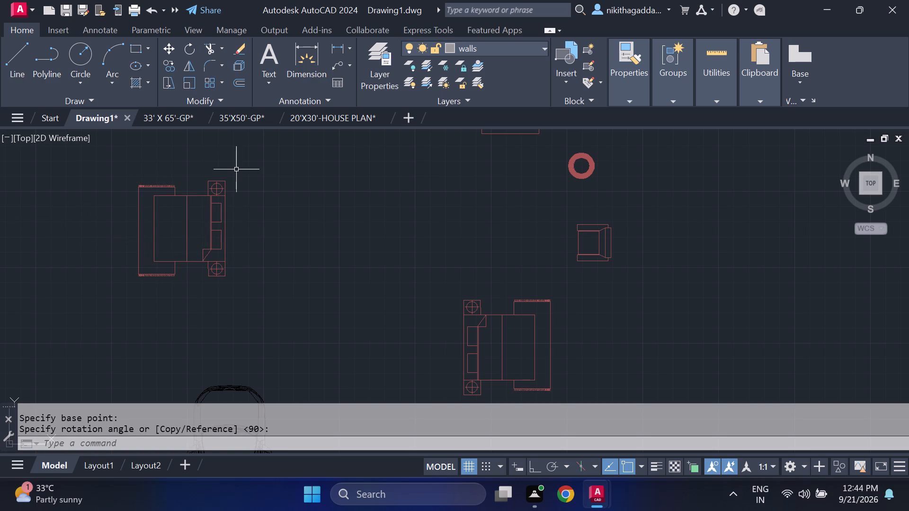
Move the rotated double bed into the northwest bedroom, with its headboard against the east wall opposite the TV.
{"action": "left_click_drag", "start_coordinate": [255, 159], "coordinate": [197, 199]}
{"action": "left_click", "coordinate": [27, 307]}
{"action": "key", "text": "m"}
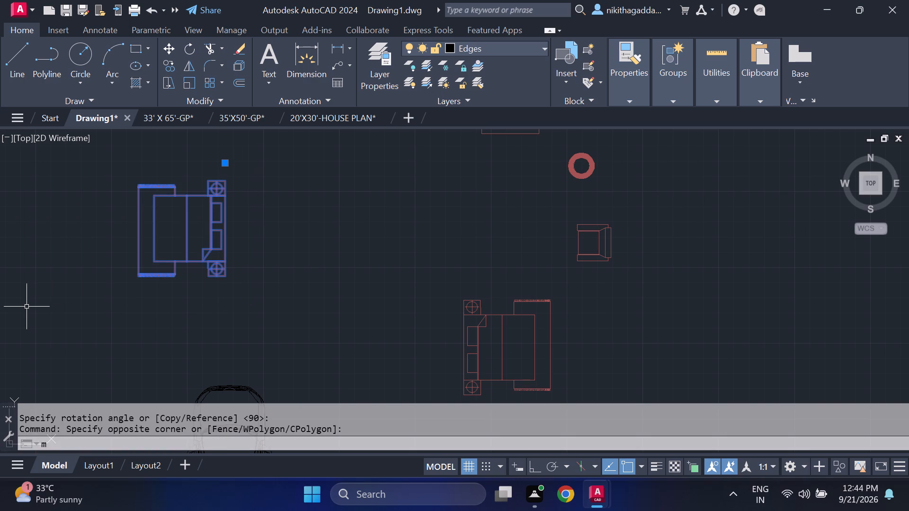
{"action": "key", "text": "Return"}
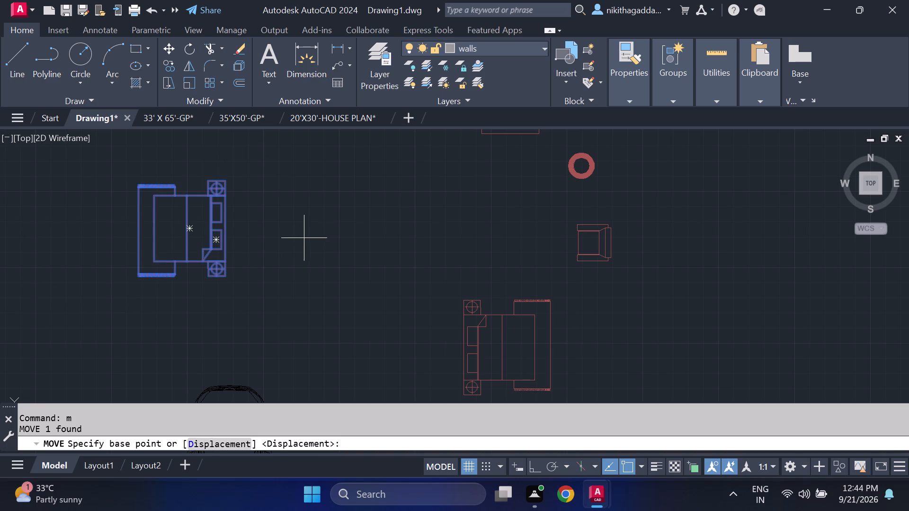
{"action": "left_click", "coordinate": [228, 177]}
{"action": "scroll", "coordinate": [602, 206], "scroll_direction": "down", "scroll_amount": 3}
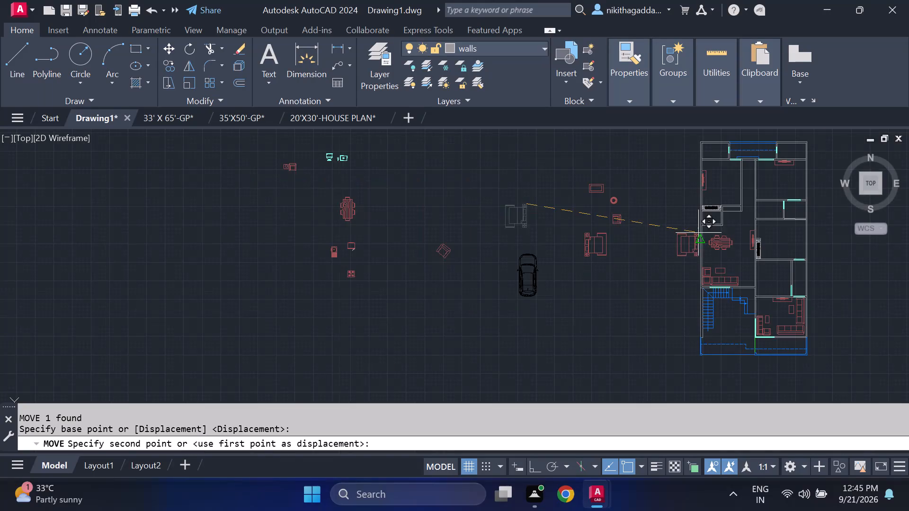
{"action": "middle_click_drag", "start_coordinate": [685, 227], "coordinate": [428, 305]}
{"action": "scroll", "coordinate": [488, 248], "scroll_direction": "up", "scroll_amount": 3}
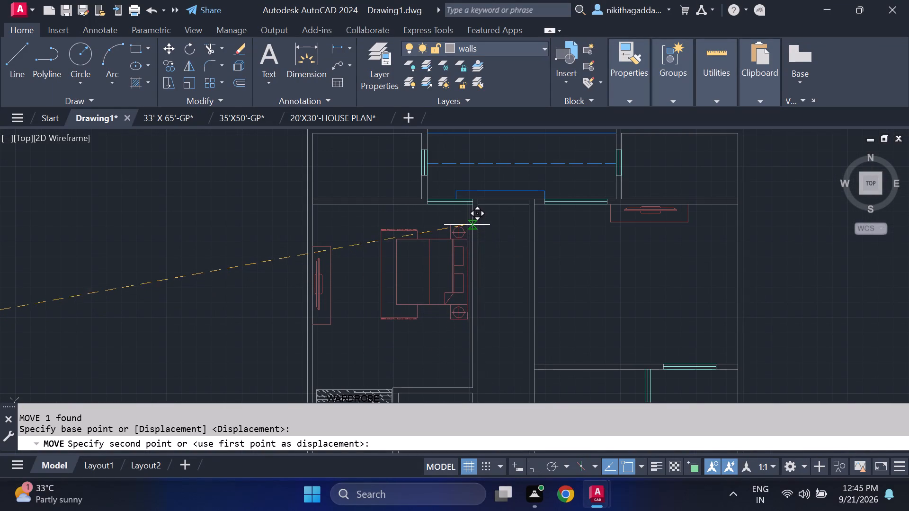
{"action": "scroll", "coordinate": [469, 223], "scroll_direction": "up", "scroll_amount": 2}
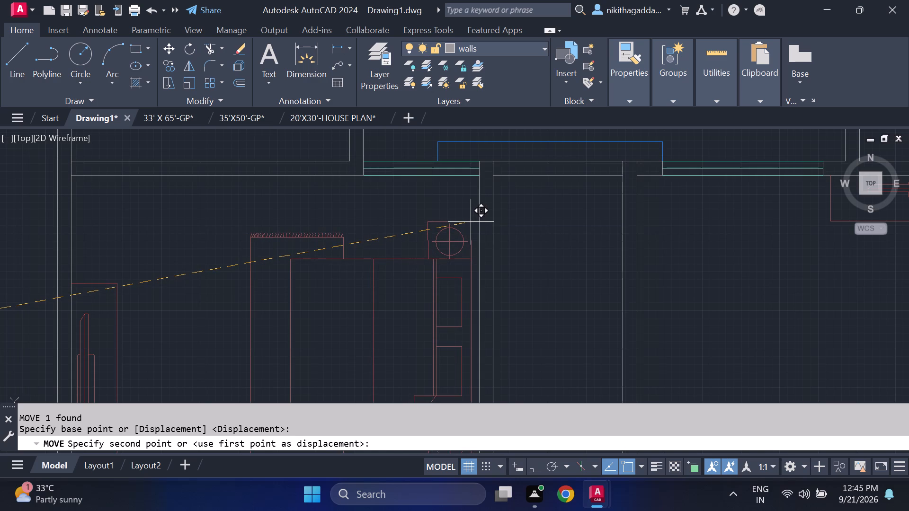
{"action": "left_click", "coordinate": [473, 205]}
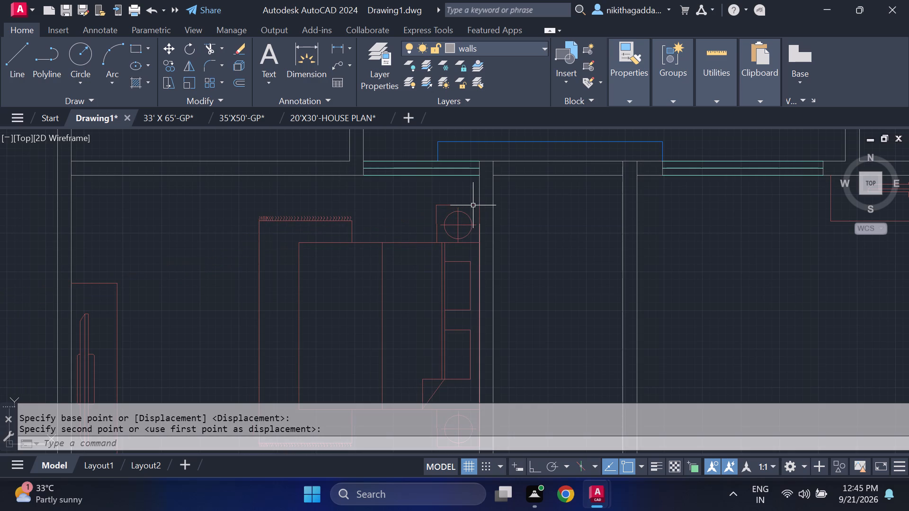
Move the northwest bedroom's bed slightly west, leaving a small gap between its headboard and the east wall.
{"action": "left_click_drag", "start_coordinate": [471, 193], "coordinate": [466, 197]}
{"action": "left_click", "coordinate": [434, 245]}
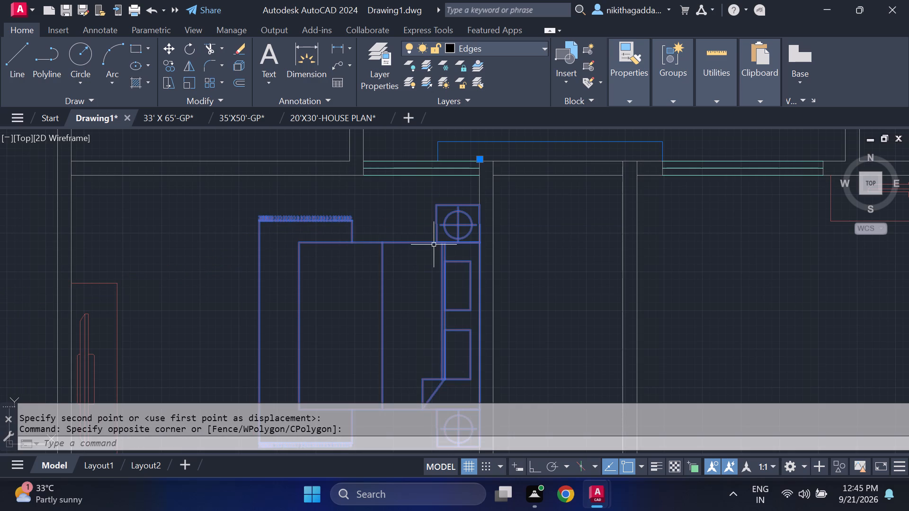
{"action": "key", "text": "m"}
{"action": "key", "text": "Return"}
{"action": "scroll", "coordinate": [465, 202], "scroll_direction": "up", "scroll_amount": 2}
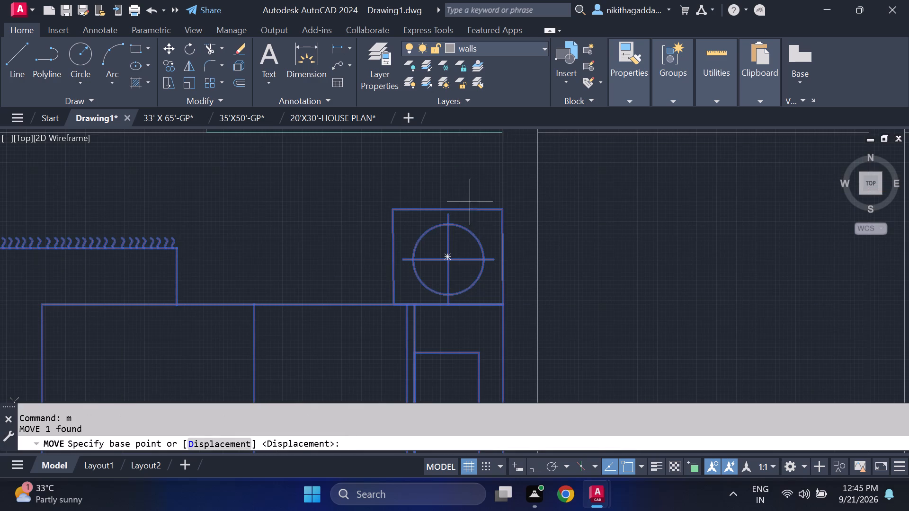
{"action": "left_click", "coordinate": [501, 211]}
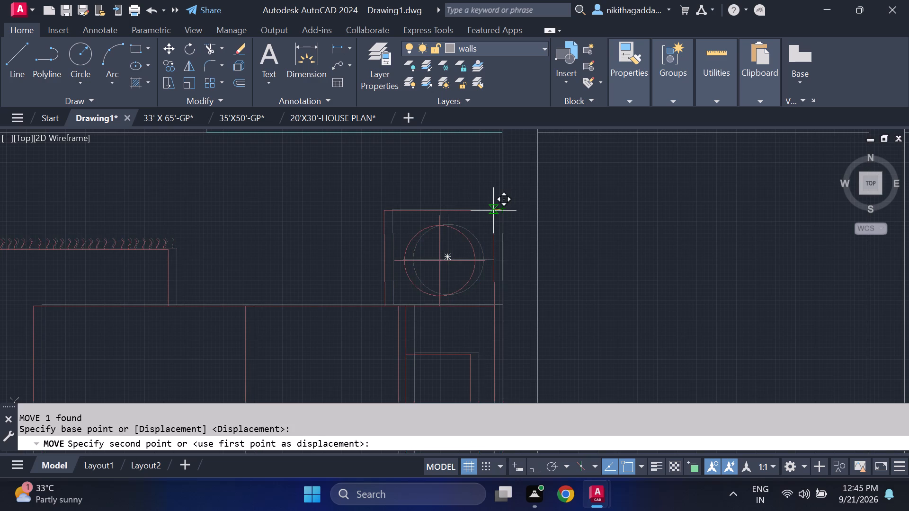
{"action": "left_click", "coordinate": [493, 211]}
Move the northwest bedroom's bed straight south by about 1'-4.50" with Ortho on.
{"action": "scroll", "coordinate": [490, 210], "scroll_direction": "down", "scroll_amount": 4}
{"action": "scroll", "coordinate": [396, 291], "scroll_direction": "down", "scroll_amount": 2}
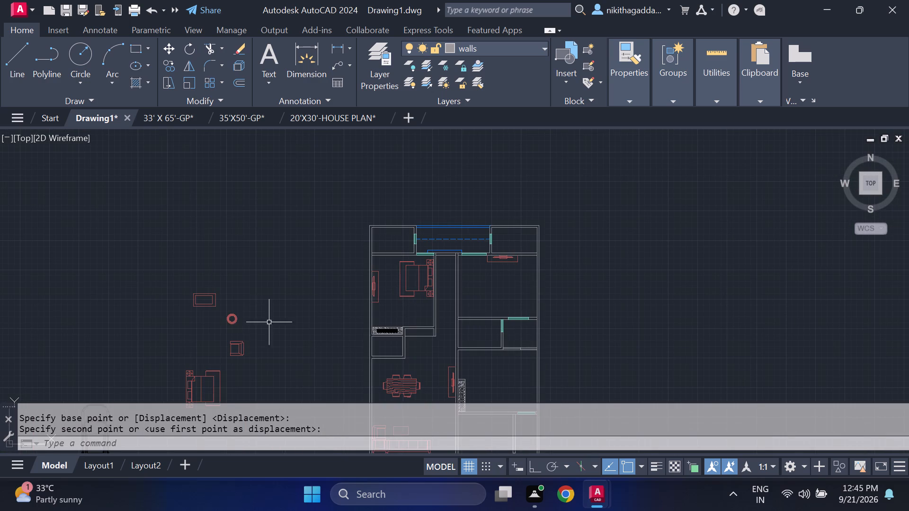
{"action": "middle_click_drag", "start_coordinate": [255, 336], "coordinate": [269, 294]}
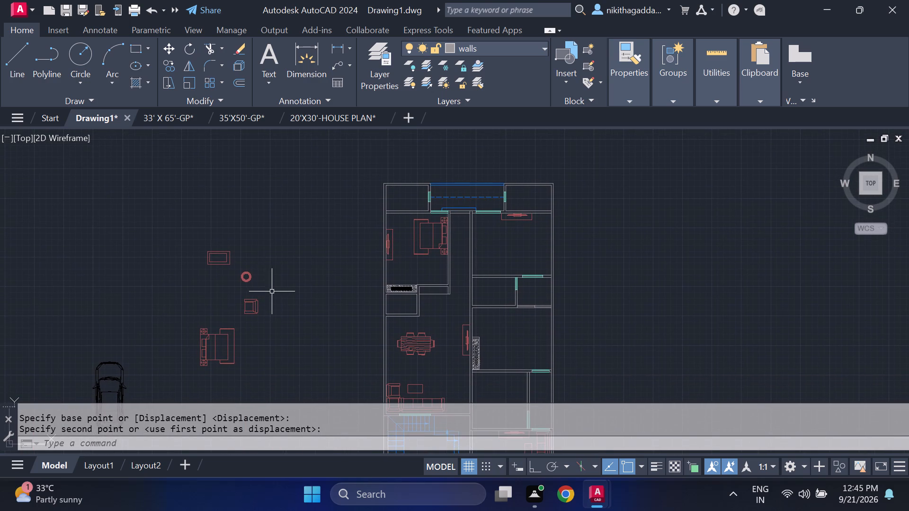
{"action": "scroll", "coordinate": [438, 228], "scroll_direction": "up", "scroll_amount": 2}
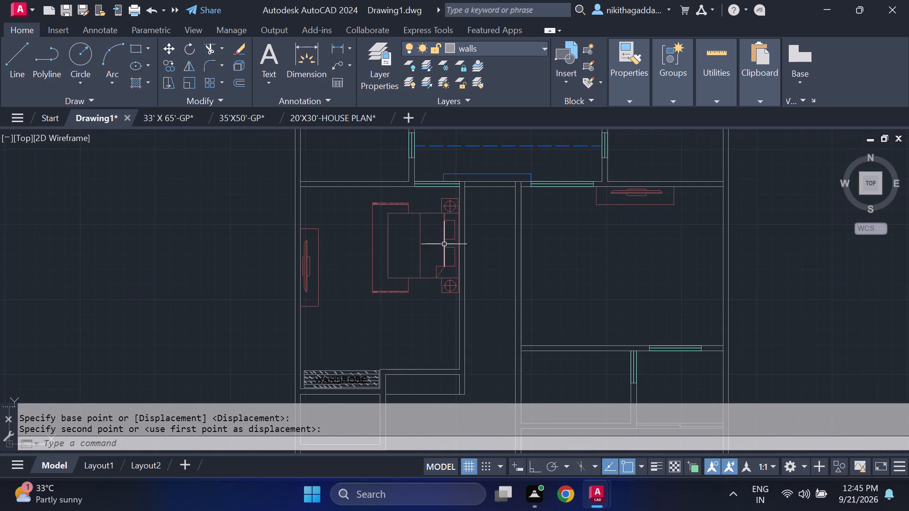
{"action": "left_click_drag", "start_coordinate": [437, 200], "coordinate": [410, 243]}
{"action": "left_click", "coordinate": [370, 291]}
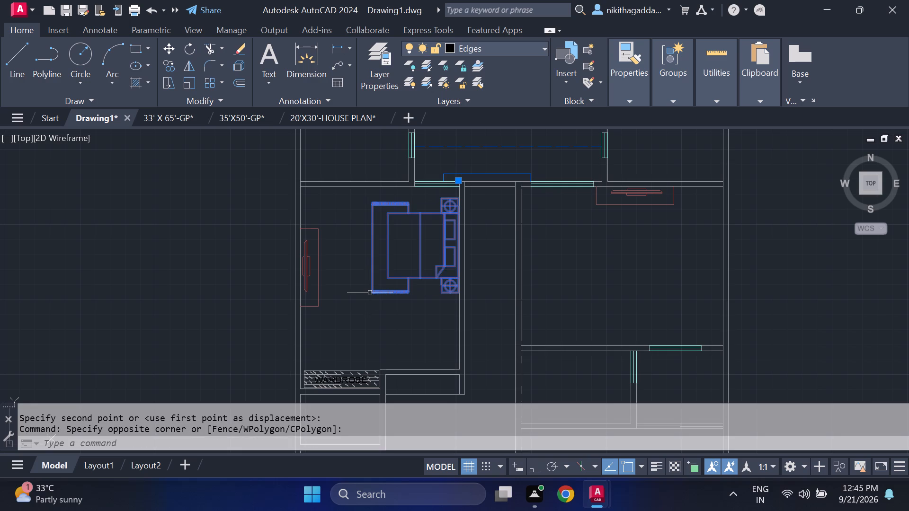
{"action": "key", "text": "m"}
{"action": "key", "text": "Return"}
{"action": "scroll", "coordinate": [450, 316], "scroll_direction": "up", "scroll_amount": 2}
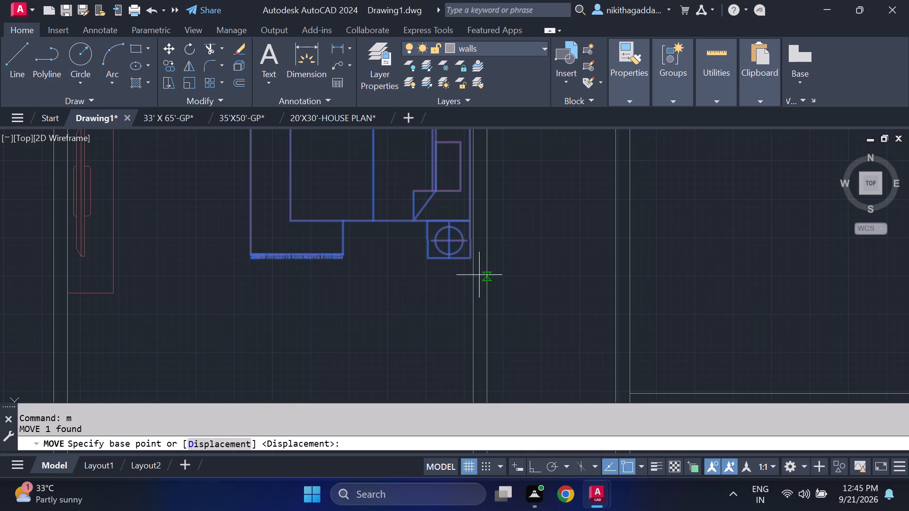
{"action": "left_click", "coordinate": [470, 255]}
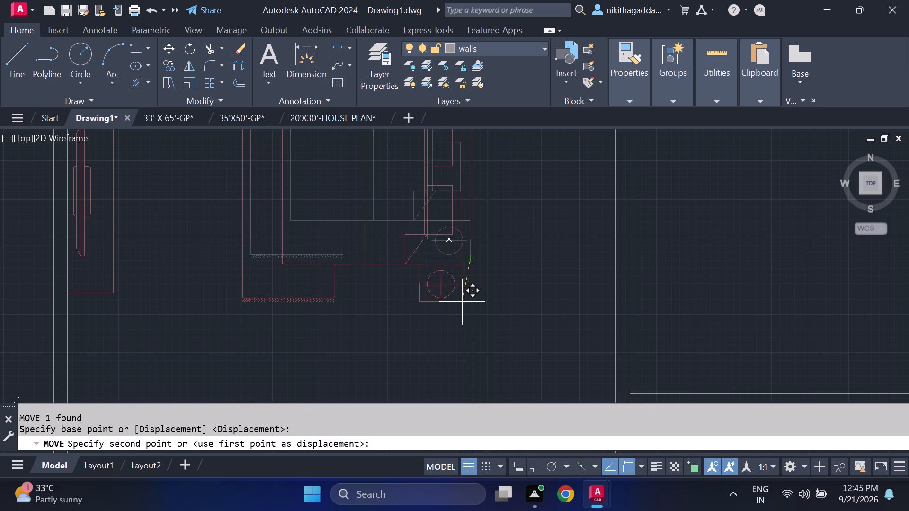
{"action": "scroll", "coordinate": [465, 307], "scroll_direction": "up", "scroll_amount": 2}
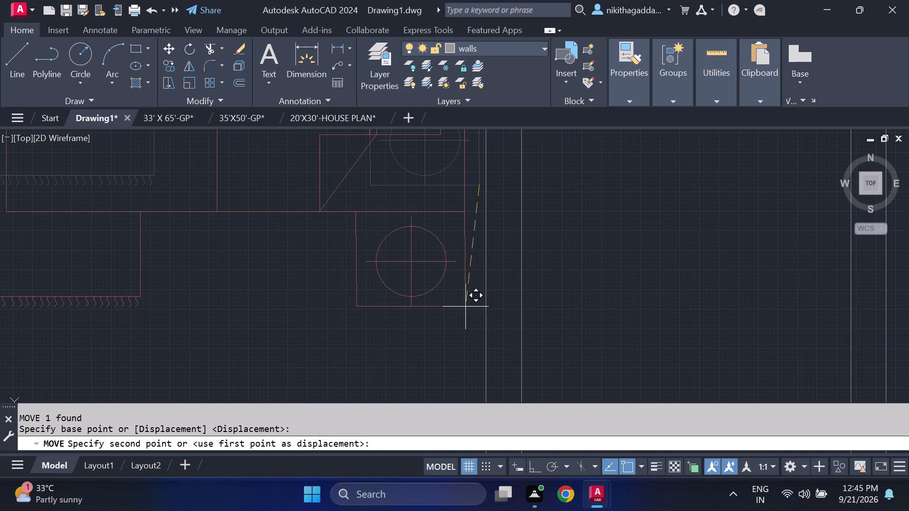
{"action": "key", "text": "F8"}
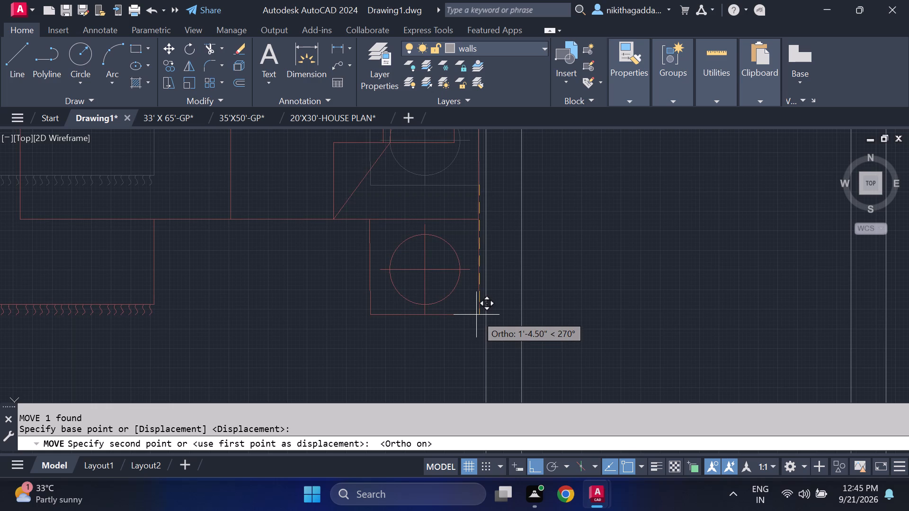
{"action": "left_click", "coordinate": [476, 315]}
Rotate the spare double bed outside the plan 90° about its middle, so its headboard faces south.
{"action": "scroll", "coordinate": [476, 315], "scroll_direction": "down", "scroll_amount": 4}
{"action": "scroll", "coordinate": [354, 331], "scroll_direction": "down", "scroll_amount": 2}
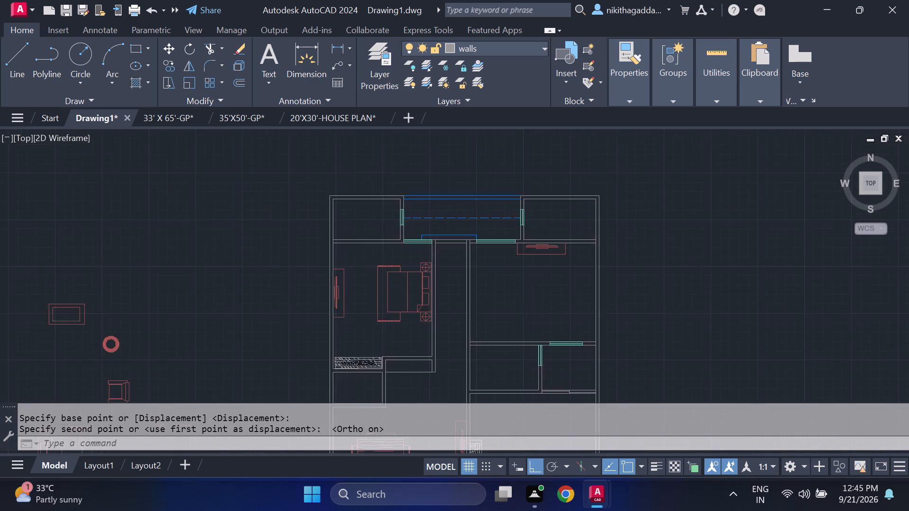
{"action": "middle_click_drag", "start_coordinate": [210, 349], "coordinate": [285, 259]}
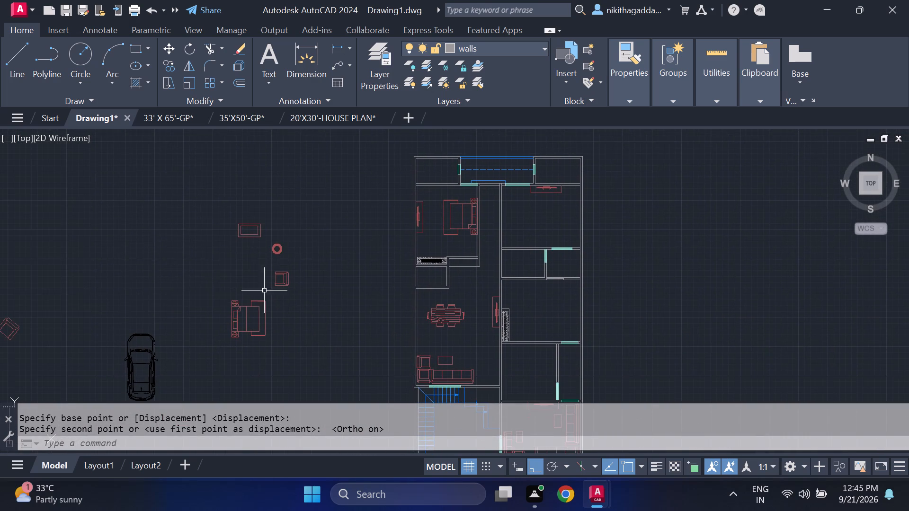
{"action": "middle_click_drag", "start_coordinate": [261, 293], "coordinate": [314, 244]}
{"action": "left_click", "coordinate": [333, 255]}
{"action": "left_click", "coordinate": [271, 300]}
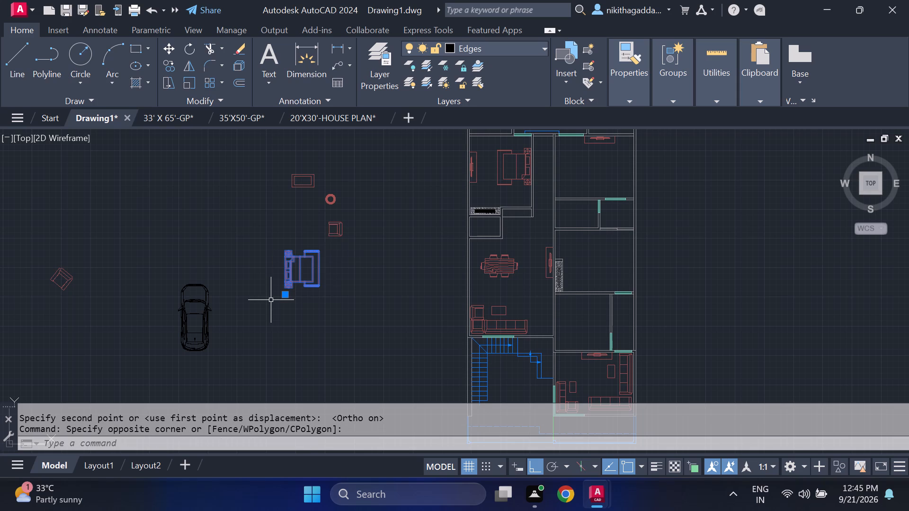
{"action": "type", "text": "ro"}
{"action": "key", "text": "Return"}
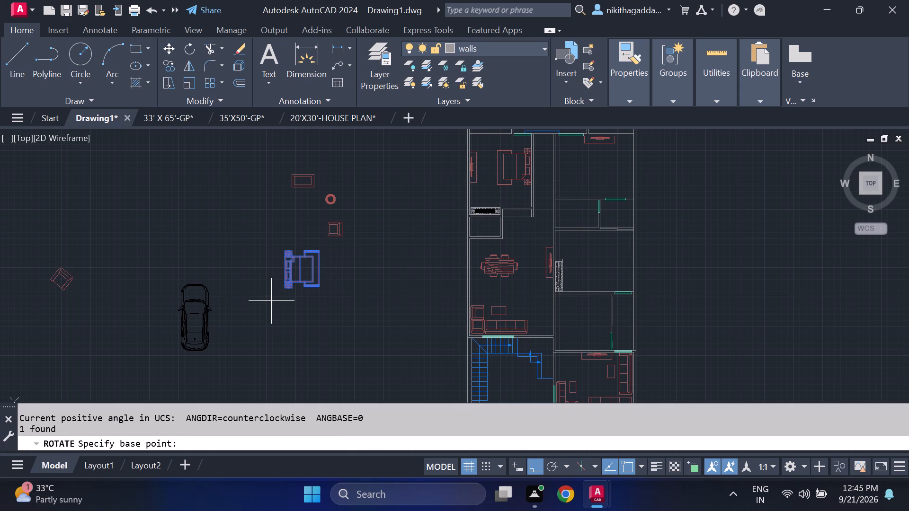
{"action": "scroll", "coordinate": [279, 291], "scroll_direction": "up", "scroll_amount": 2}
{"action": "left_click", "coordinate": [329, 234]}
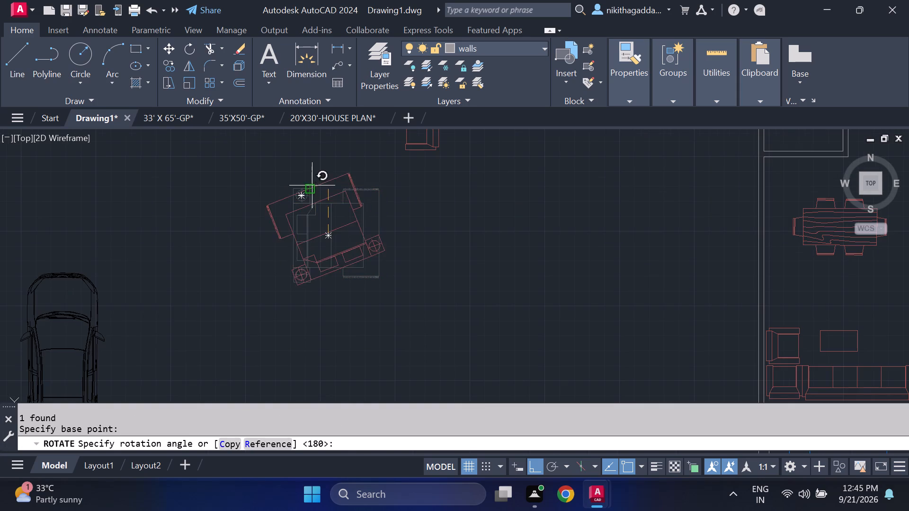
{"action": "left_click", "coordinate": [332, 159]}
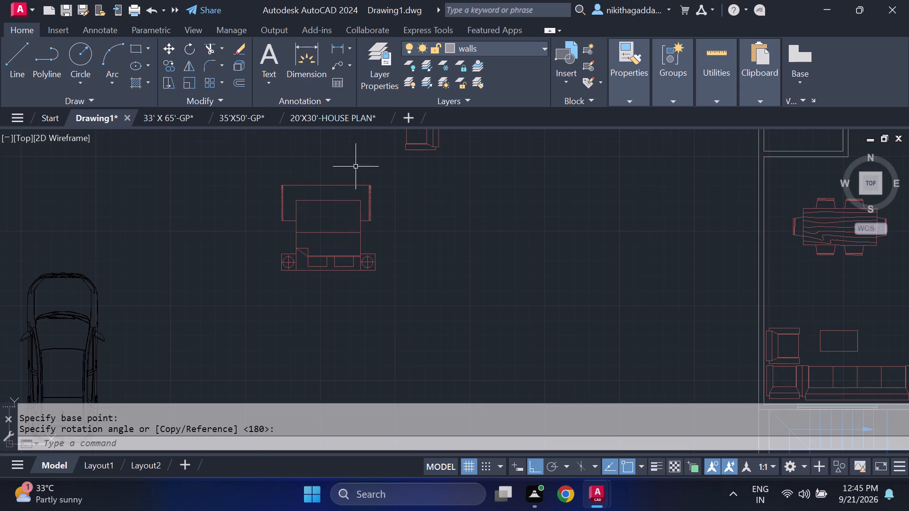
Copy the rotated bed from its middle into the northeast bedroom, with Ortho off and its headboard near the south wall, facing the TV.
{"action": "left_click", "coordinate": [404, 179]}
{"action": "left_click", "coordinate": [241, 298]}
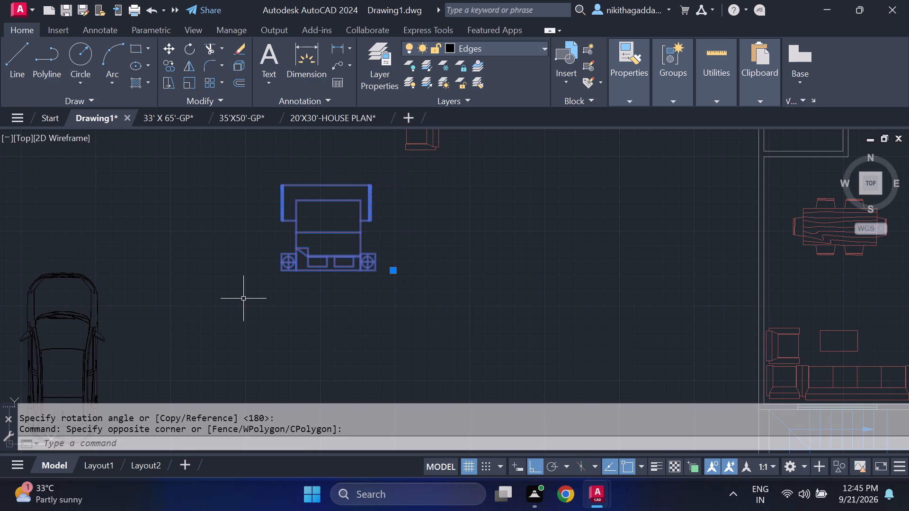
{"action": "type", "text": "co"}
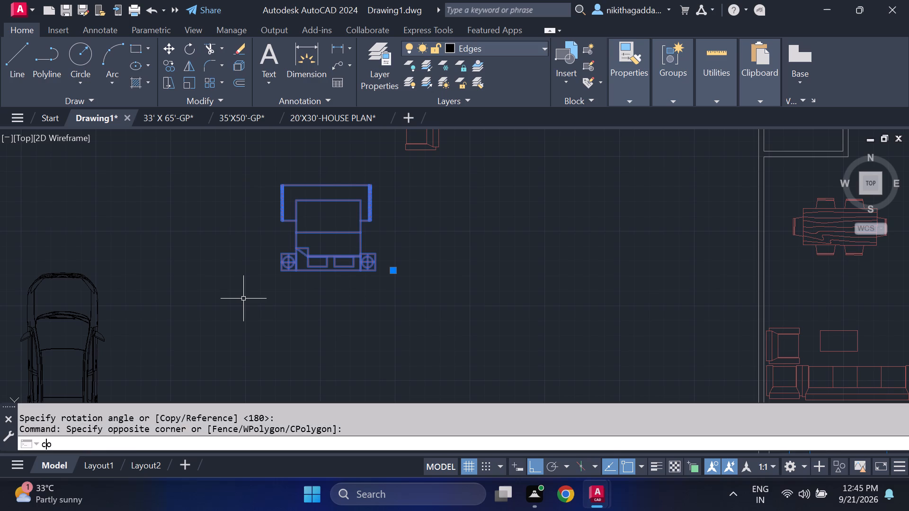
{"action": "key", "text": "Return"}
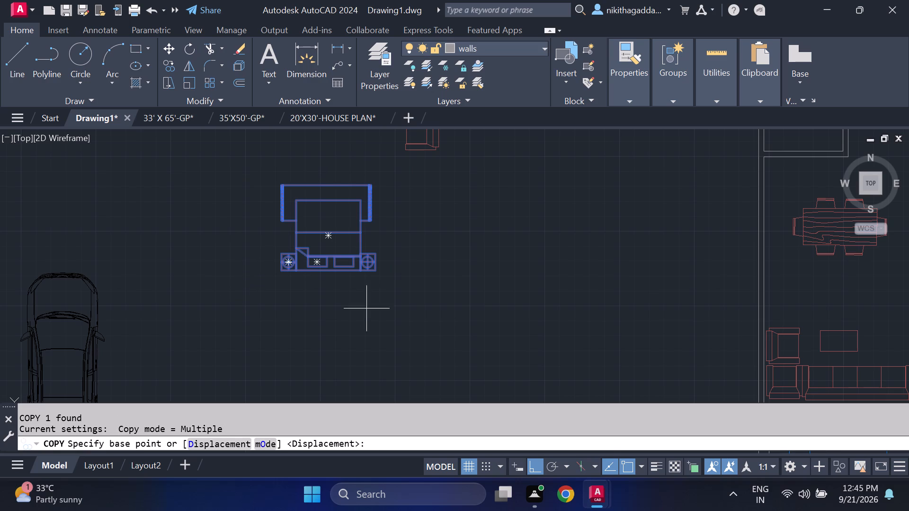
{"action": "left_click", "coordinate": [328, 233]}
{"action": "scroll", "coordinate": [642, 244], "scroll_direction": "down", "scroll_amount": 2}
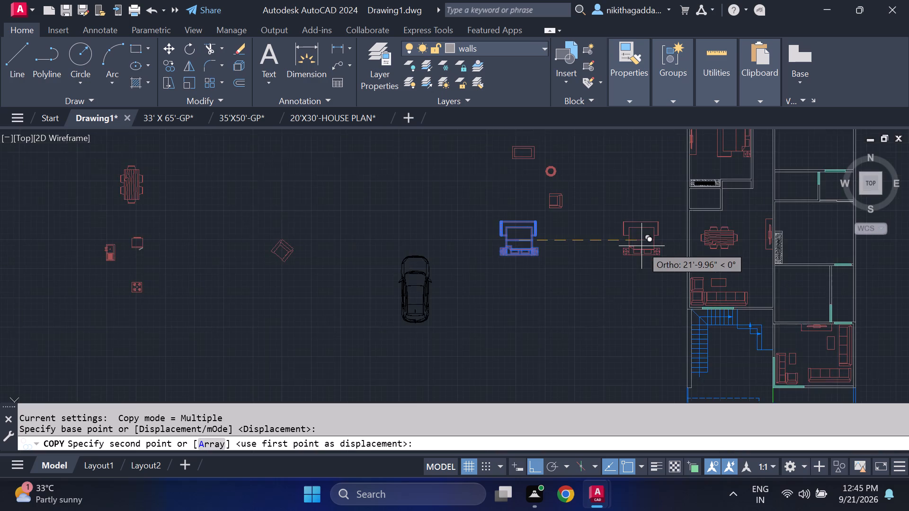
{"action": "middle_click_drag", "start_coordinate": [639, 246], "coordinate": [297, 338]}
{"action": "key", "text": "F8"}
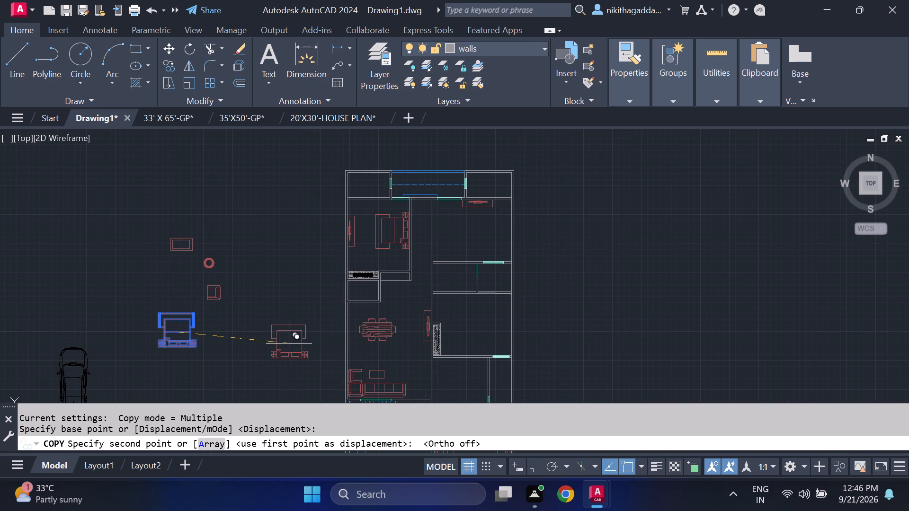
{"action": "scroll", "coordinate": [469, 251], "scroll_direction": "up", "scroll_amount": 2}
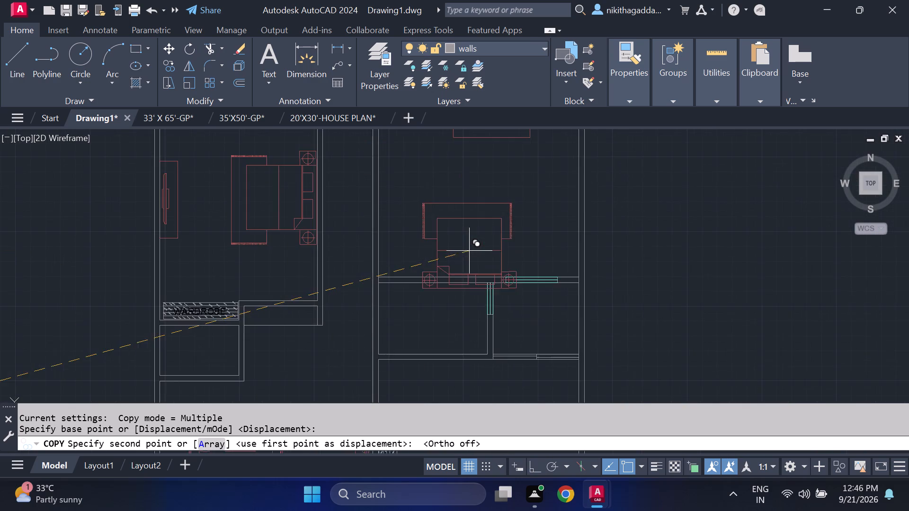
{"action": "scroll", "coordinate": [486, 240], "scroll_direction": "up", "scroll_amount": 3}
{"action": "scroll", "coordinate": [501, 229], "scroll_direction": "down", "scroll_amount": 1}
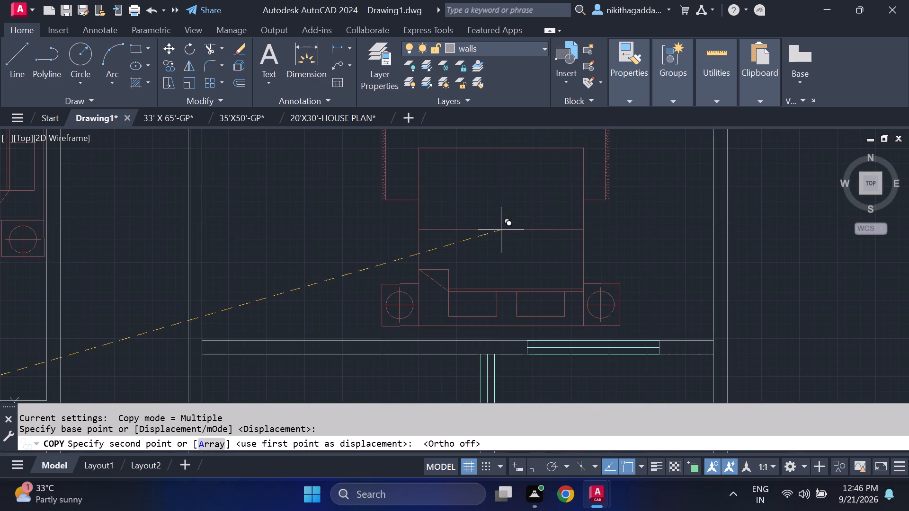
{"action": "scroll", "coordinate": [501, 230], "scroll_direction": "down", "scroll_amount": 1}
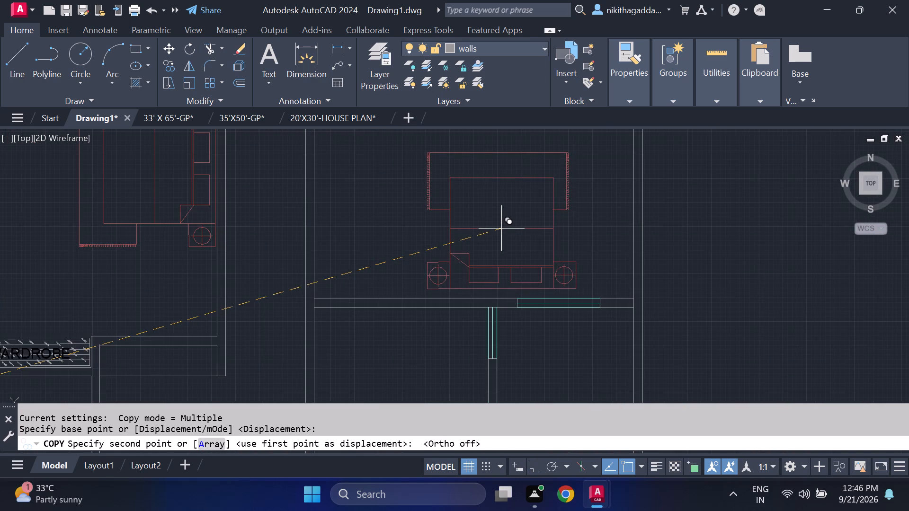
{"action": "scroll", "coordinate": [505, 229], "scroll_direction": "down", "scroll_amount": 2}
{"action": "scroll", "coordinate": [505, 229], "scroll_direction": "up", "scroll_amount": 1}
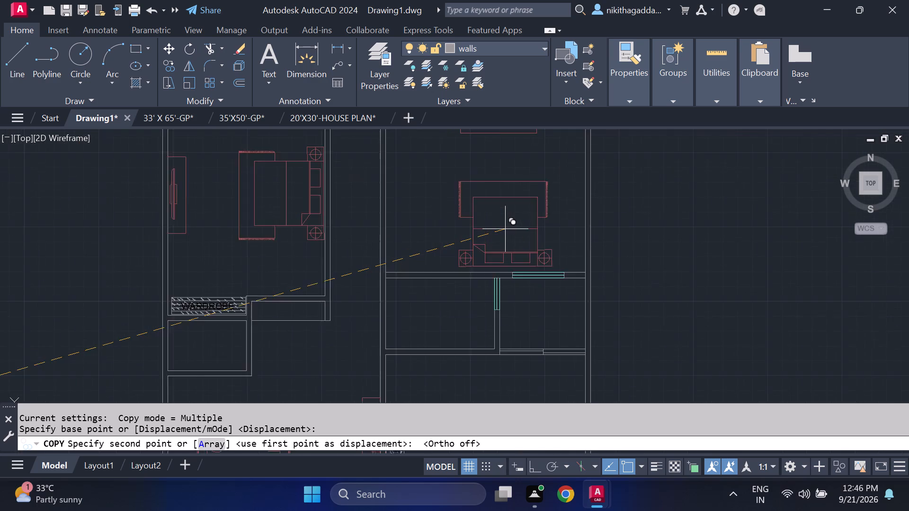
{"action": "scroll", "coordinate": [505, 229], "scroll_direction": "up", "scroll_amount": 1}
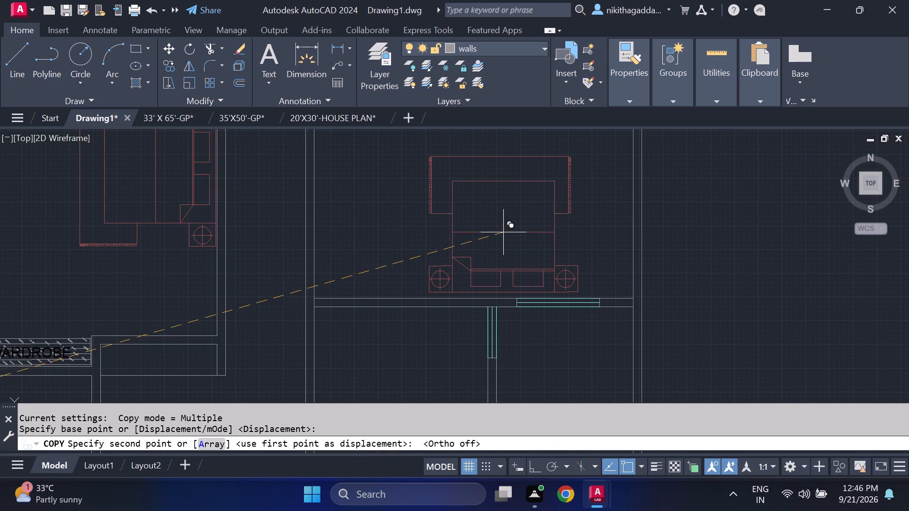
{"action": "left_click", "coordinate": [503, 235]}
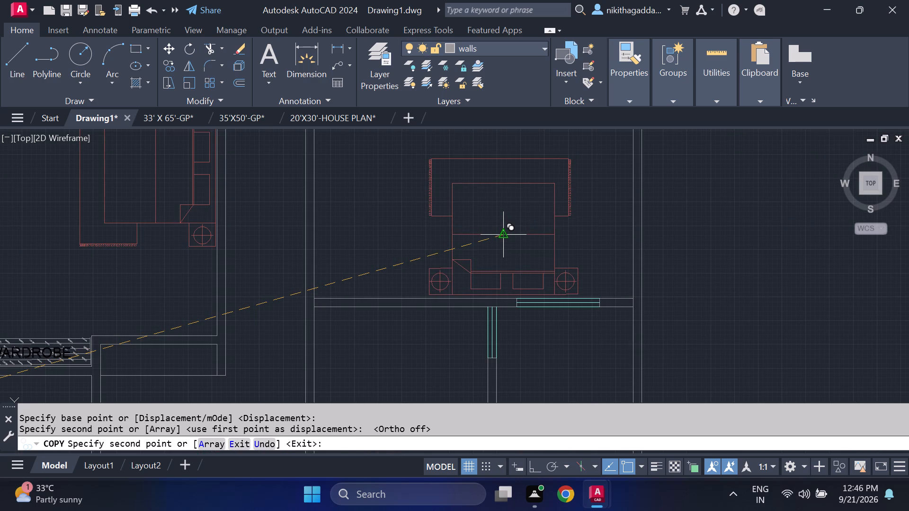
Place another copy of the bed in the middle east bedroom beside the wardrobe, with its headboard near the south wall.
{"action": "scroll", "coordinate": [503, 256], "scroll_direction": "down", "scroll_amount": 3}
{"action": "middle_click_drag", "start_coordinate": [516, 322], "coordinate": [510, 204]}
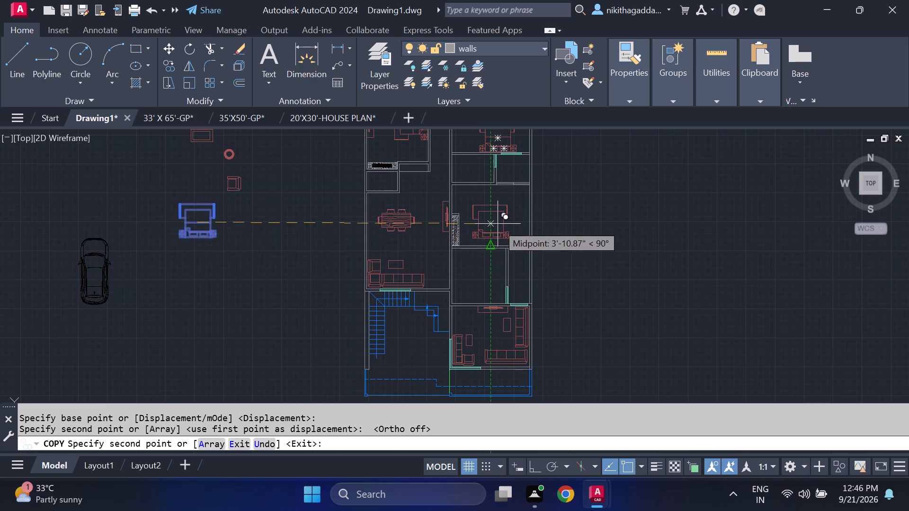
{"action": "middle_click_drag", "start_coordinate": [498, 257], "coordinate": [490, 304]}
{"action": "scroll", "coordinate": [487, 267], "scroll_direction": "up", "scroll_amount": 2}
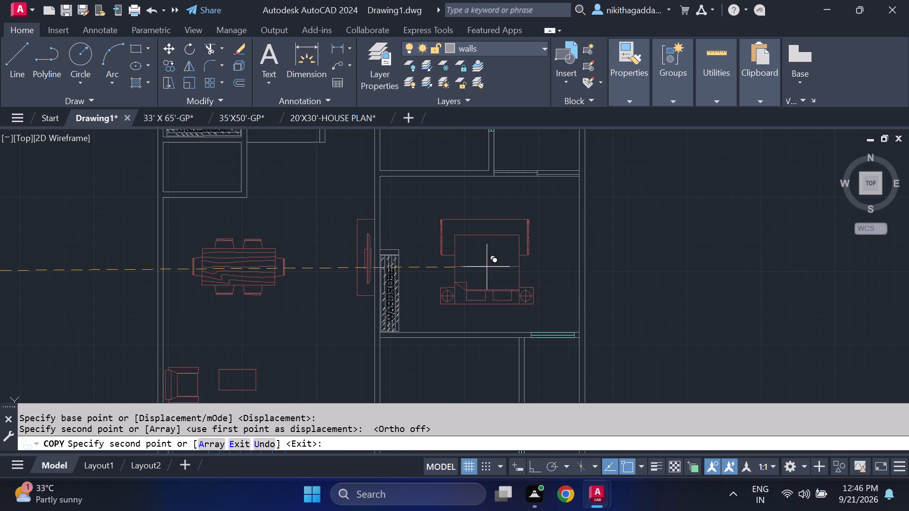
{"action": "middle_click_drag", "start_coordinate": [487, 267], "coordinate": [467, 277]}
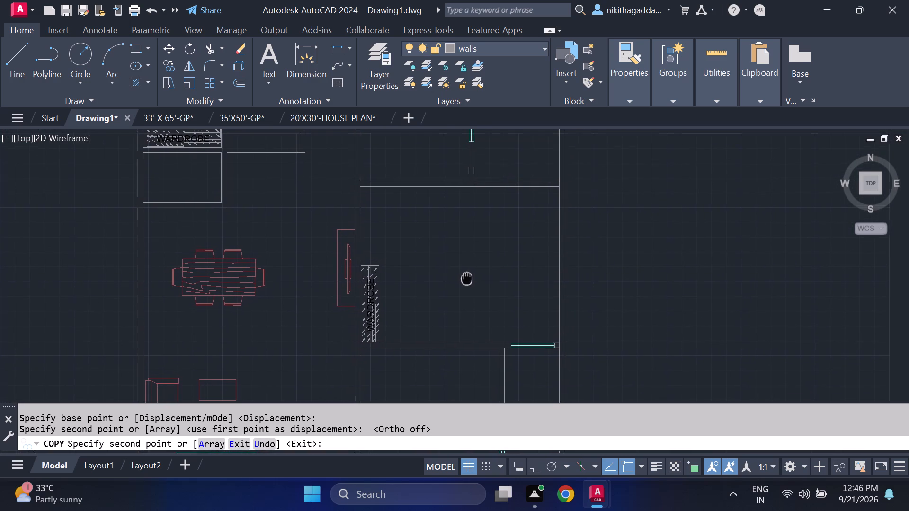
{"action": "middle_click_drag", "start_coordinate": [467, 277], "coordinate": [466, 275]}
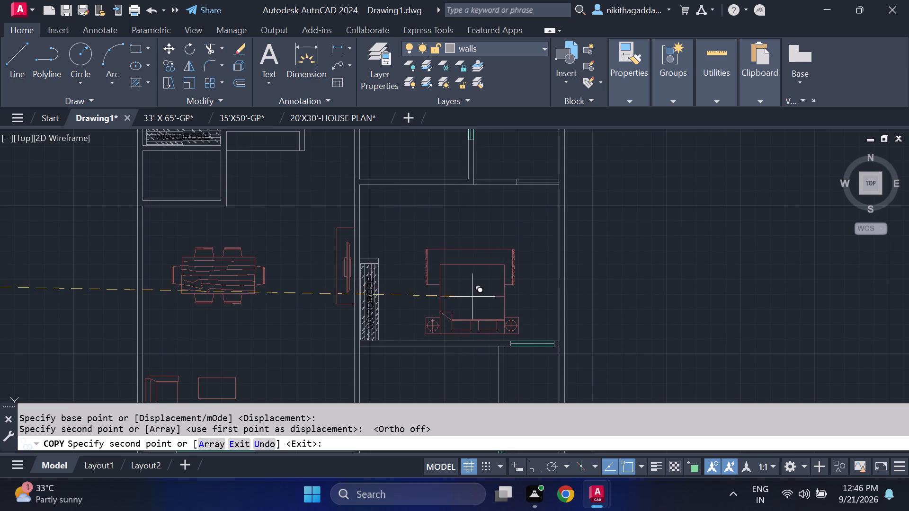
{"action": "left_click", "coordinate": [470, 300]}
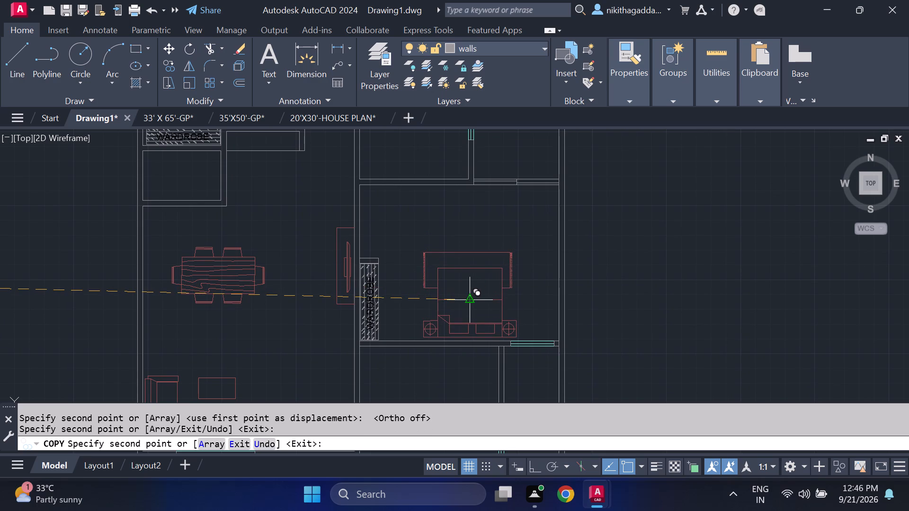
{"action": "scroll", "coordinate": [470, 298], "scroll_direction": "down", "scroll_amount": 3}
{"action": "key", "text": "Escape"}
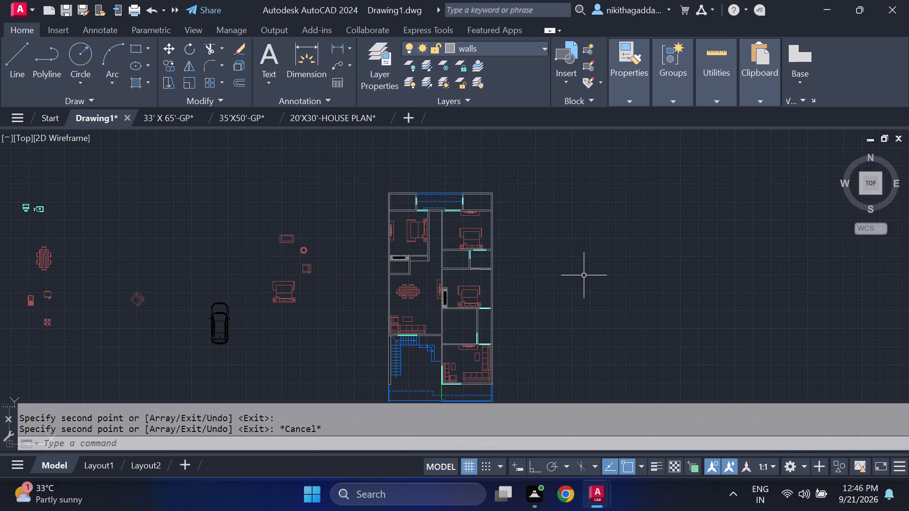
Copy the TV unit from the southeast living room to the north wall of the middle east bedroom, opposite the bed.
{"action": "scroll", "coordinate": [508, 335], "scroll_direction": "down", "scroll_amount": 1}
{"action": "scroll", "coordinate": [494, 348], "scroll_direction": "up", "scroll_amount": 3}
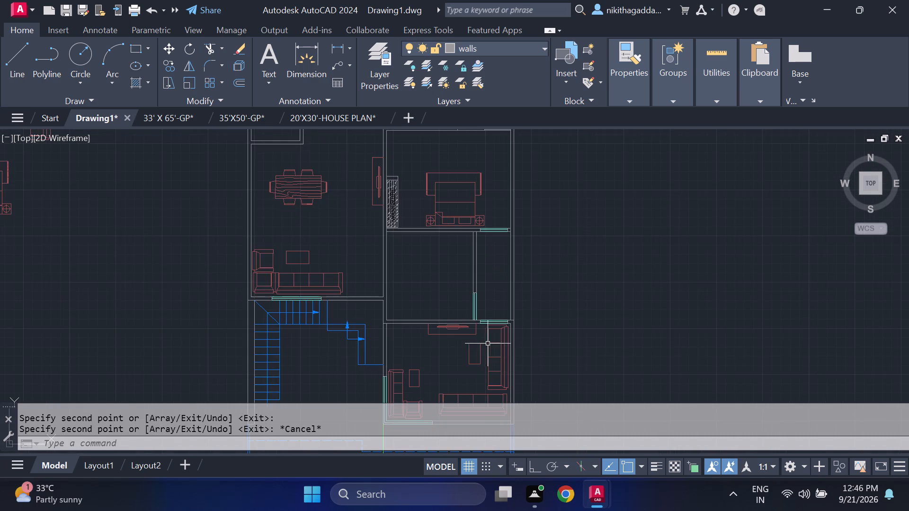
{"action": "scroll", "coordinate": [464, 335], "scroll_direction": "up", "scroll_amount": 3}
{"action": "left_click", "coordinate": [535, 296]}
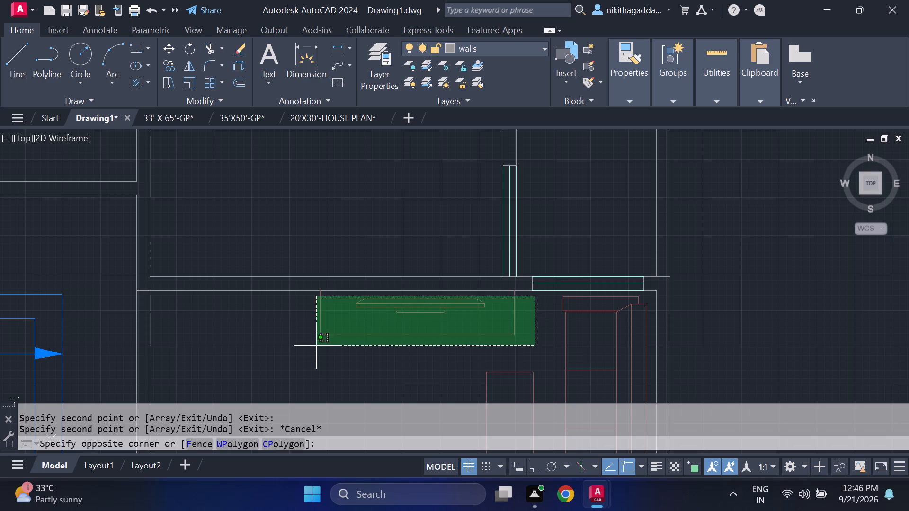
{"action": "left_click", "coordinate": [306, 351]}
{"action": "type", "text": "co"}
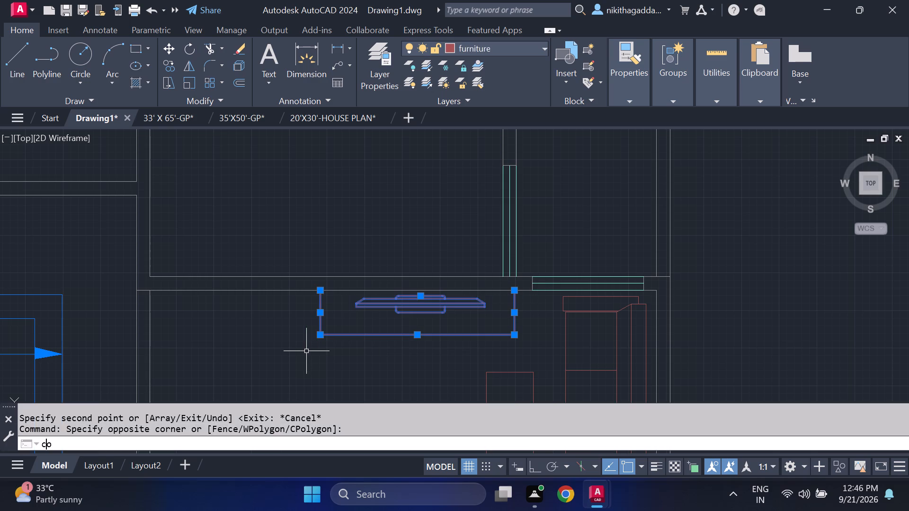
{"action": "key", "text": "Return"}
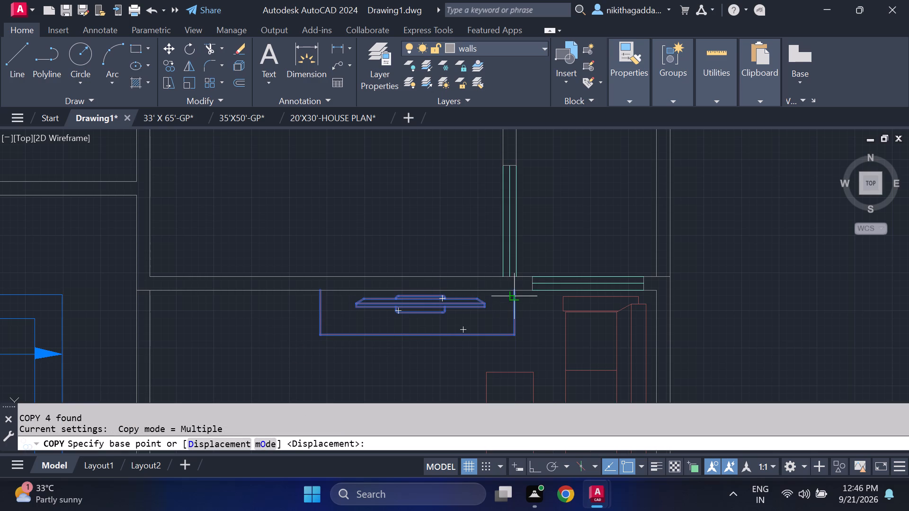
{"action": "left_click", "coordinate": [518, 295]}
{"action": "scroll", "coordinate": [528, 190], "scroll_direction": "down", "scroll_amount": 1}
{"action": "middle_click_drag", "start_coordinate": [528, 191], "coordinate": [544, 402]}
{"action": "middle_click_drag", "start_coordinate": [549, 218], "coordinate": [555, 294]}
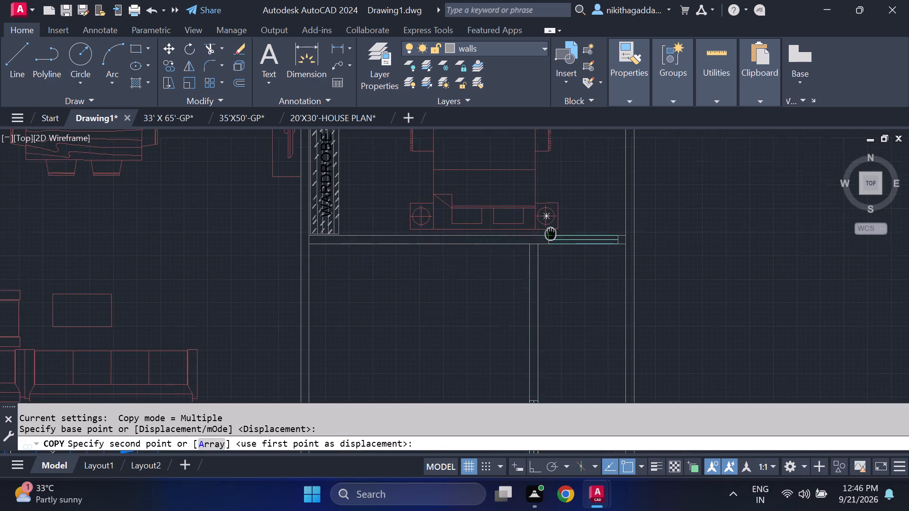
{"action": "middle_click_drag", "start_coordinate": [555, 294], "coordinate": [544, 372]}
{"action": "middle_click_drag", "start_coordinate": [549, 182], "coordinate": [544, 336]}
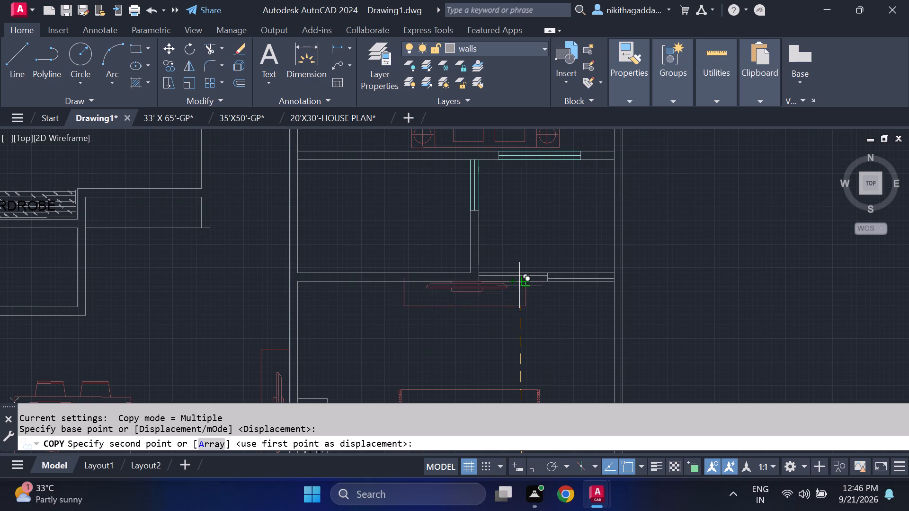
{"action": "left_click", "coordinate": [523, 283]}
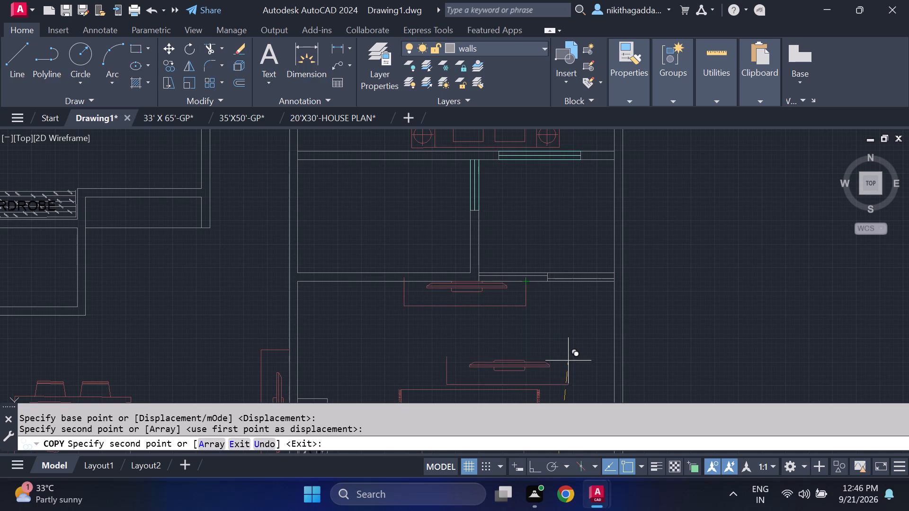
{"action": "key", "text": "Escape"}
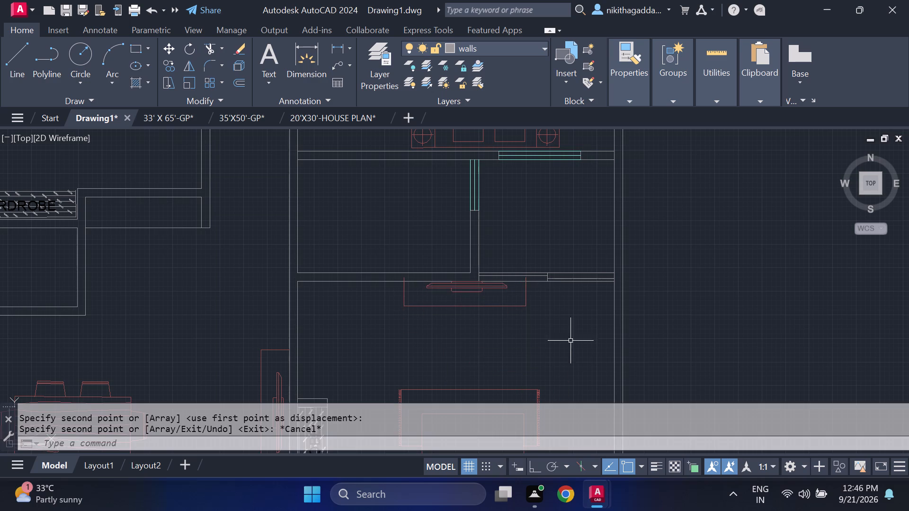
Move the middle east bedroom's TV unit, outline and TV together, slightly south so its side lines start at the north wall's inner face.
{"action": "left_click", "coordinate": [551, 298]}
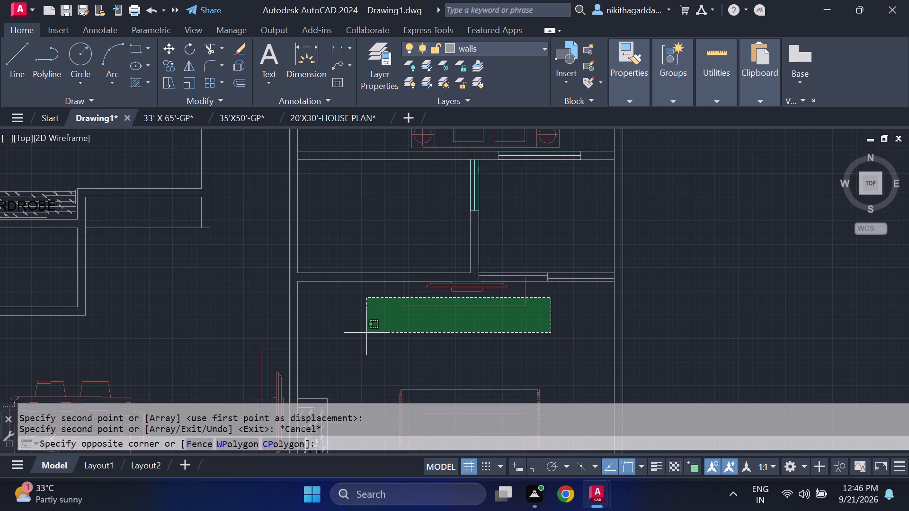
{"action": "scroll", "coordinate": [419, 303], "scroll_direction": "up", "scroll_amount": 2}
{"action": "left_click", "coordinate": [421, 304]}
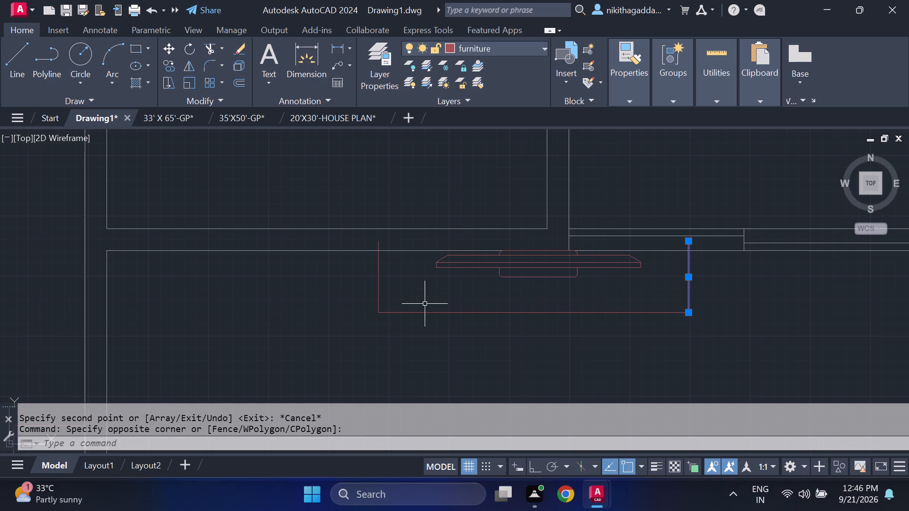
{"action": "left_click", "coordinate": [649, 256]}
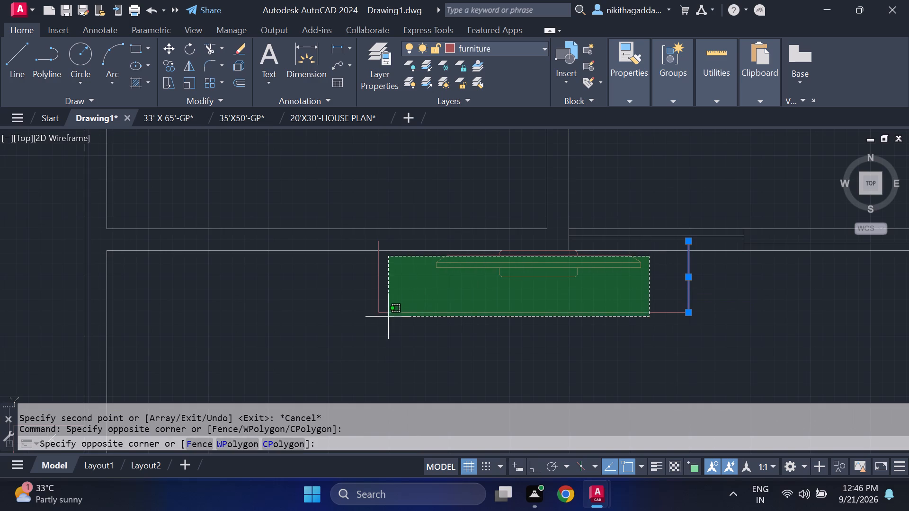
{"action": "left_click", "coordinate": [337, 323]}
{"action": "key", "text": "m"}
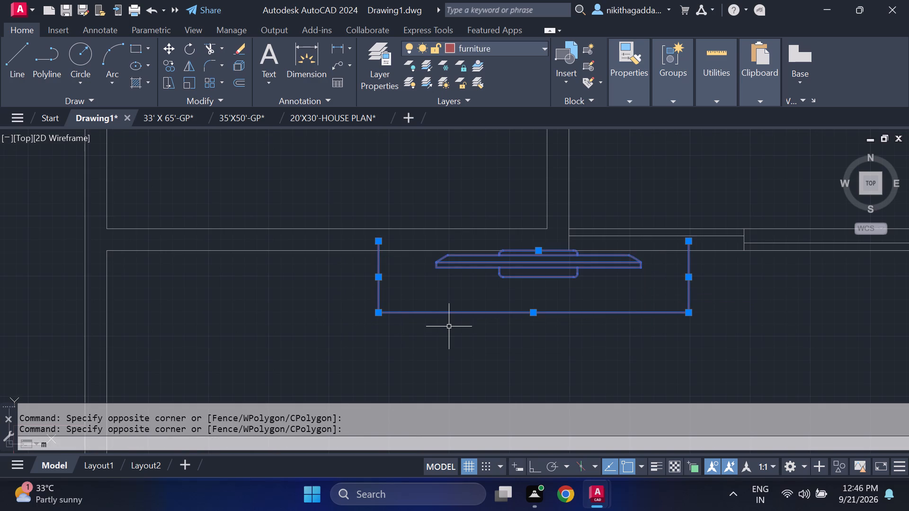
{"action": "key", "text": "Return"}
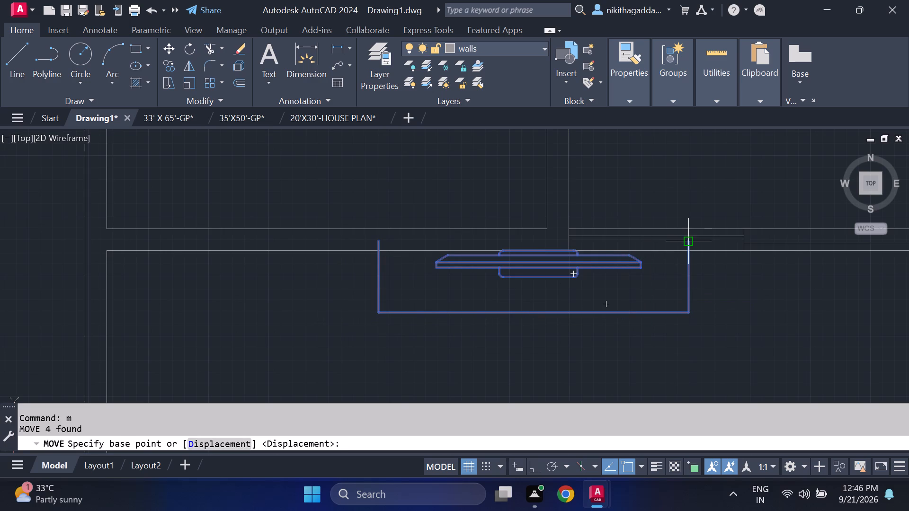
{"action": "left_click", "coordinate": [688, 240]}
{"action": "left_click", "coordinate": [687, 255]}
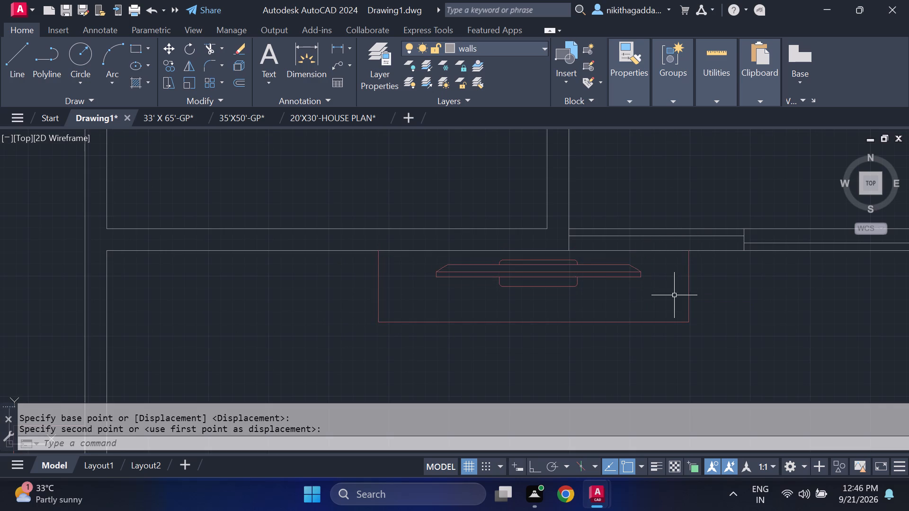
Set the current drawing colour to index colour 41.
{"action": "scroll", "coordinate": [673, 338], "scroll_direction": "down", "scroll_amount": 5}
{"action": "middle_click_drag", "start_coordinate": [650, 364], "coordinate": [551, 288]}
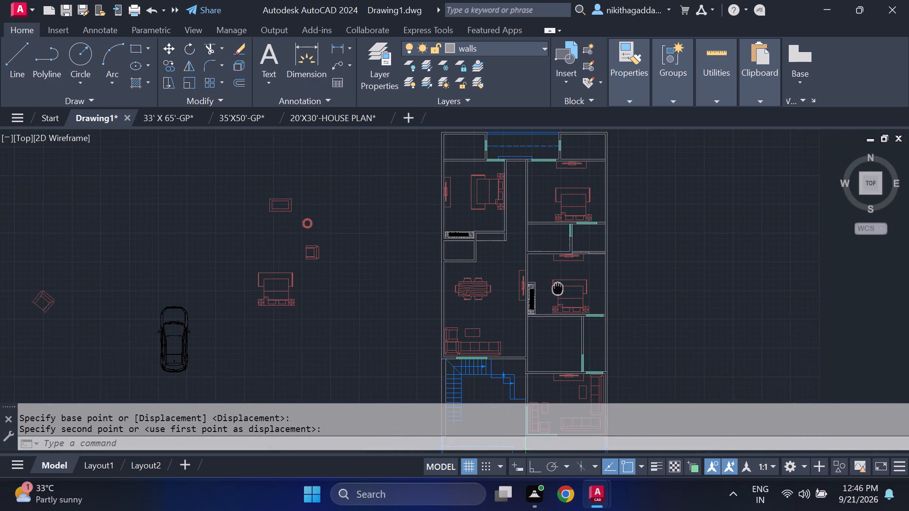
{"action": "middle_click_drag", "start_coordinate": [551, 288], "coordinate": [543, 288]}
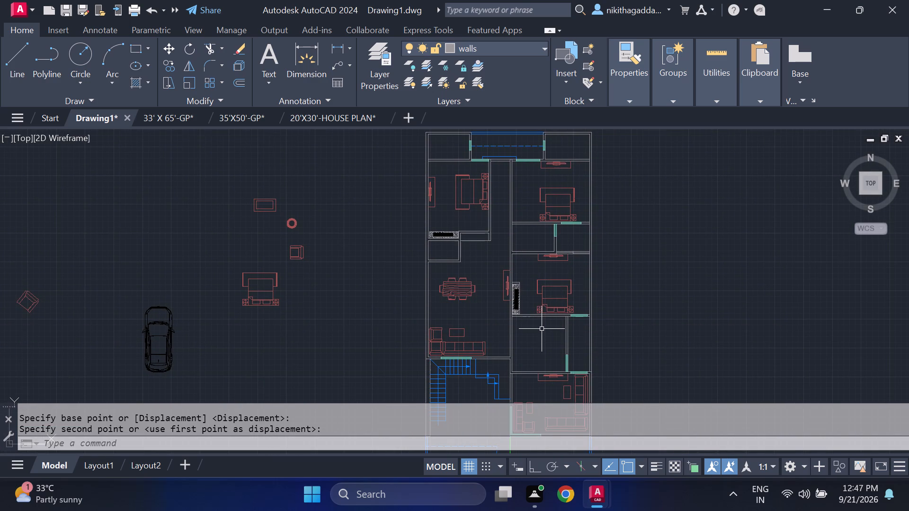
{"action": "scroll", "coordinate": [542, 329], "scroll_direction": "up", "scroll_amount": 2}
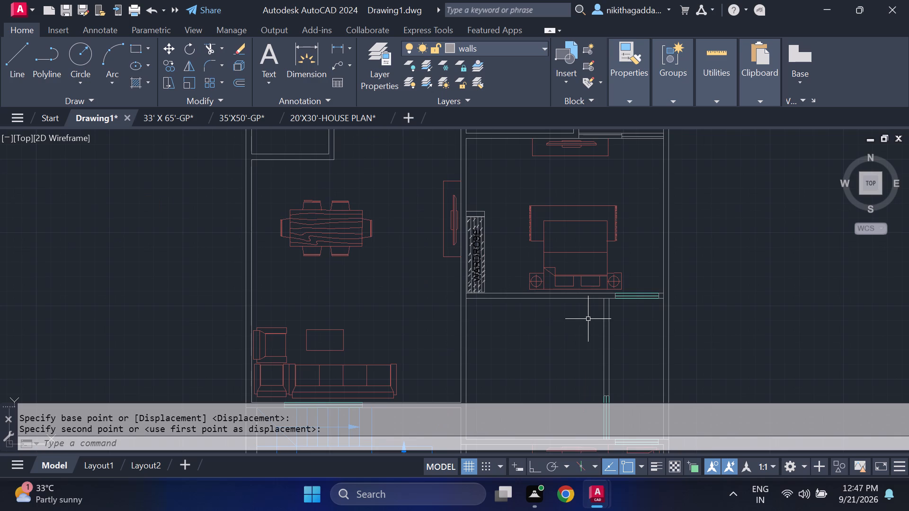
{"action": "scroll", "coordinate": [592, 309], "scroll_direction": "down", "scroll_amount": 2}
{"action": "scroll", "coordinate": [614, 253], "scroll_direction": "up", "scroll_amount": 5}
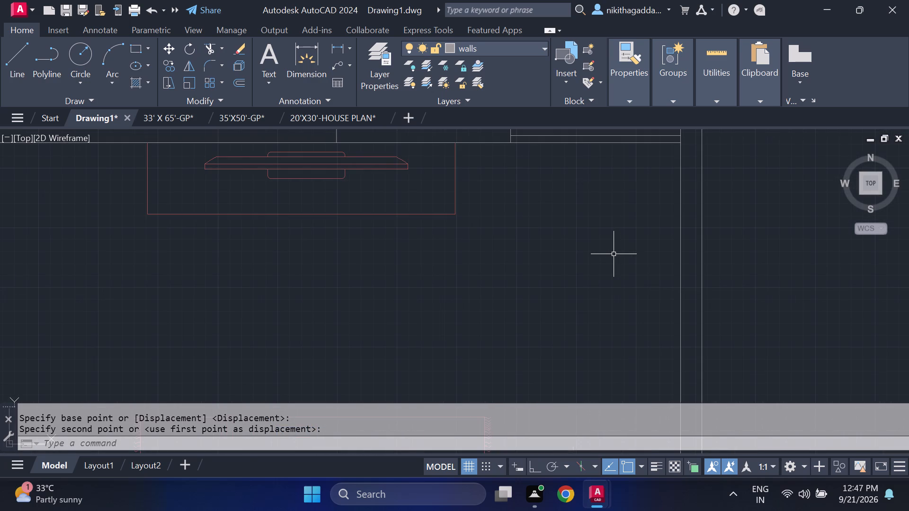
{"action": "middle_click_drag", "start_coordinate": [612, 254], "coordinate": [583, 255]}
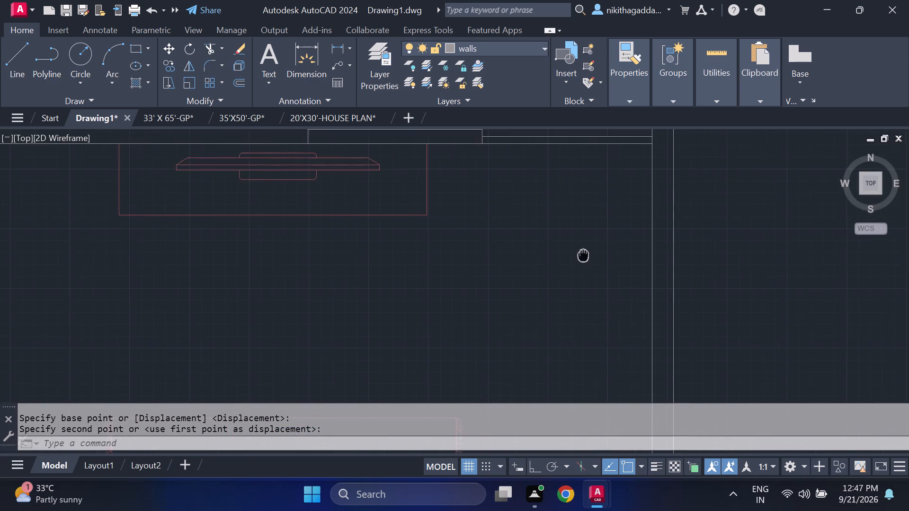
{"action": "middle_click_drag", "start_coordinate": [583, 255], "coordinate": [477, 271]}
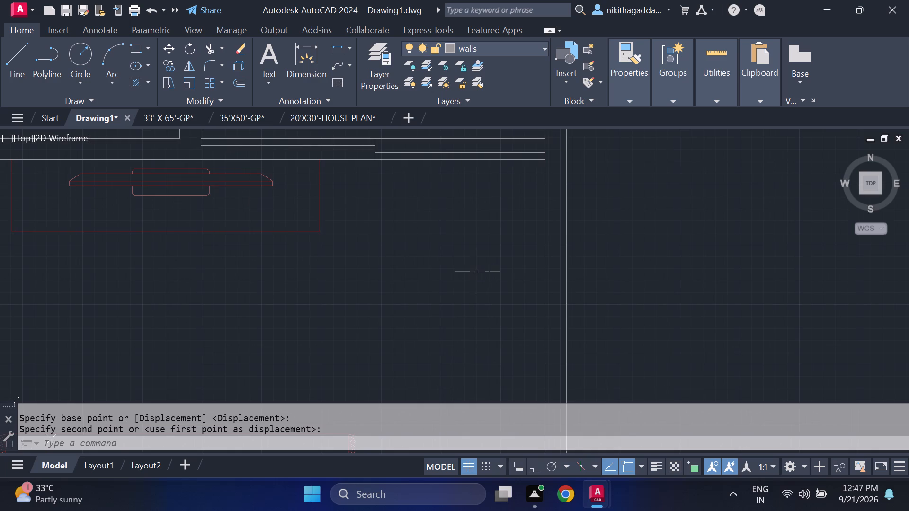
{"action": "type", "text": "colo"}
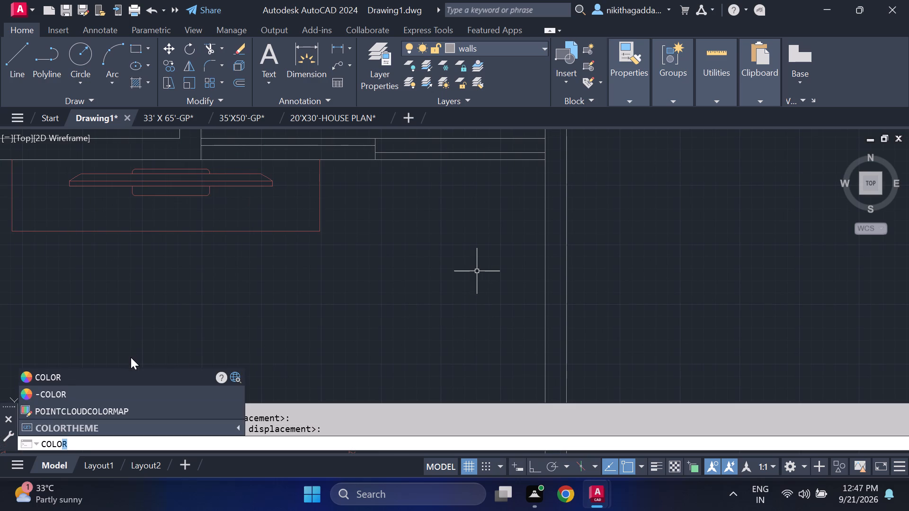
{"action": "left_click", "coordinate": [127, 371]}
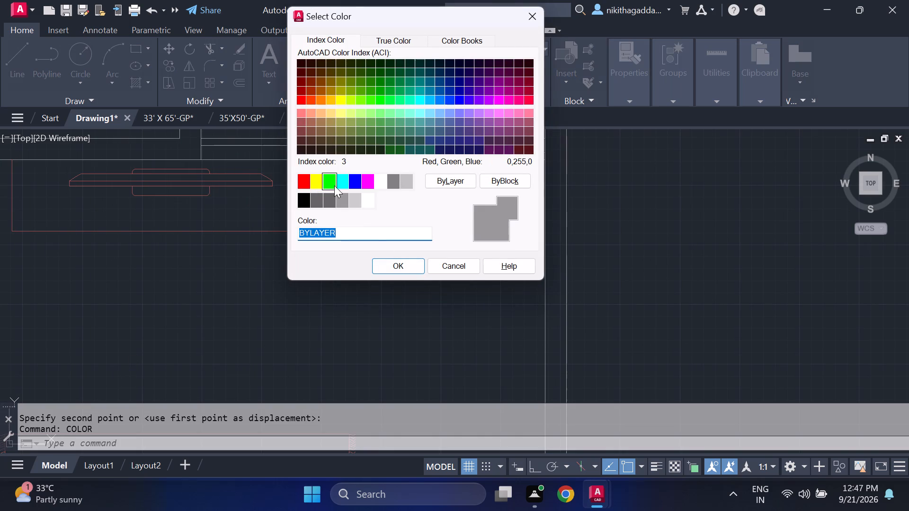
{"action": "left_click", "coordinate": [327, 115]}
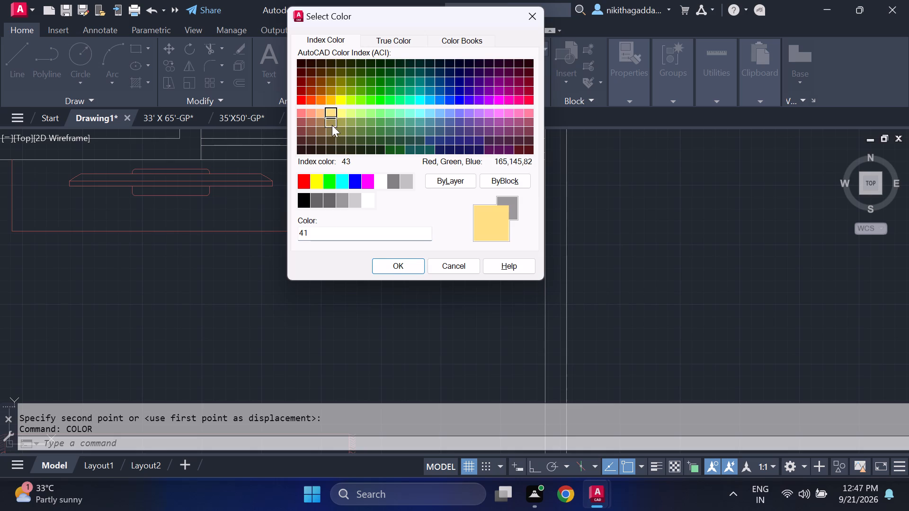
{"action": "left_click", "coordinate": [391, 265]}
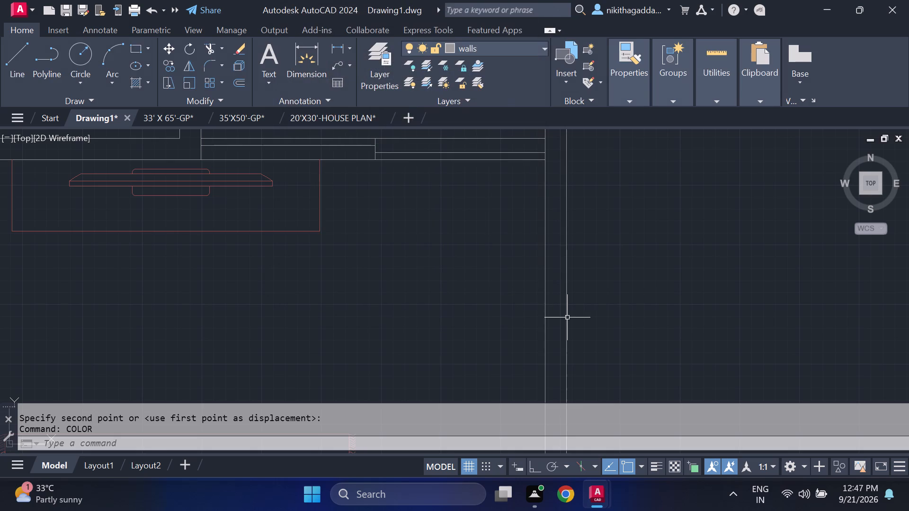
Draw the north, east and west sides of a small box outside the east wall with Ortho on, leaving its south side open.
{"action": "key", "text": "l"}
{"action": "key", "text": "Return"}
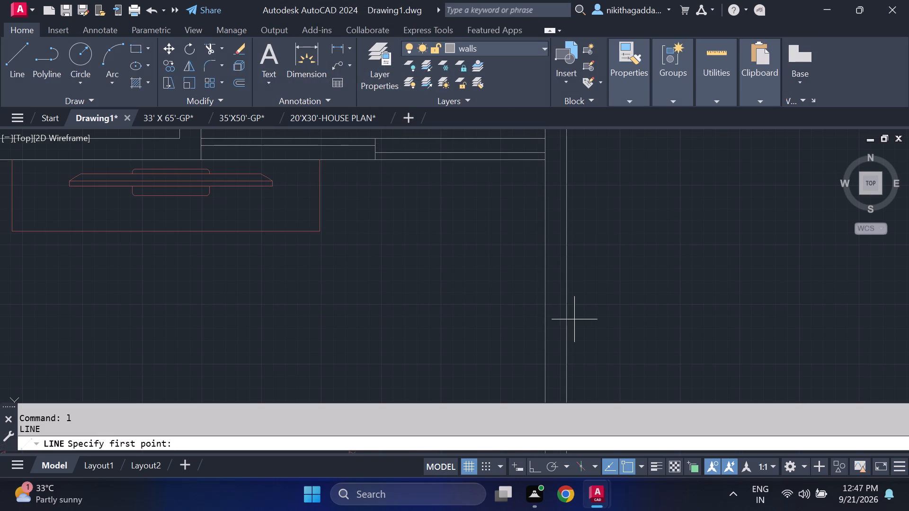
{"action": "middle_click_drag", "start_coordinate": [626, 279], "coordinate": [482, 328]}
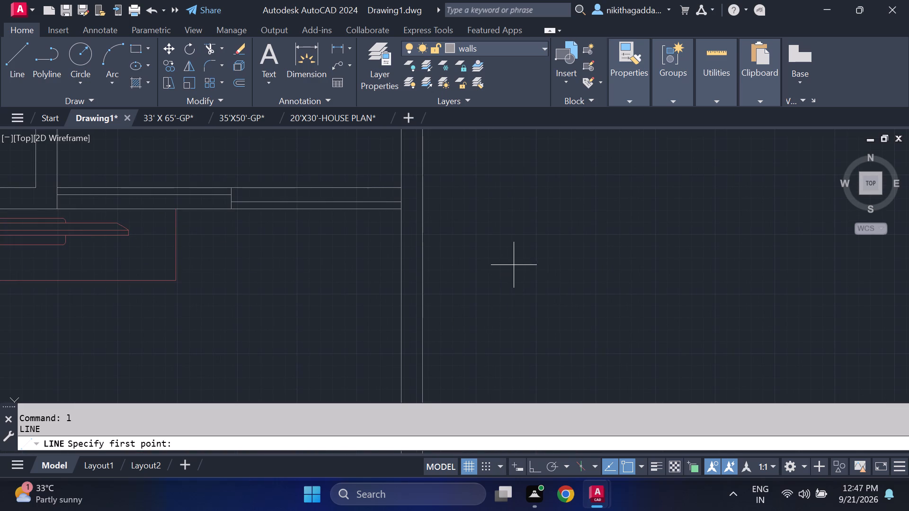
{"action": "left_click", "coordinate": [520, 250]}
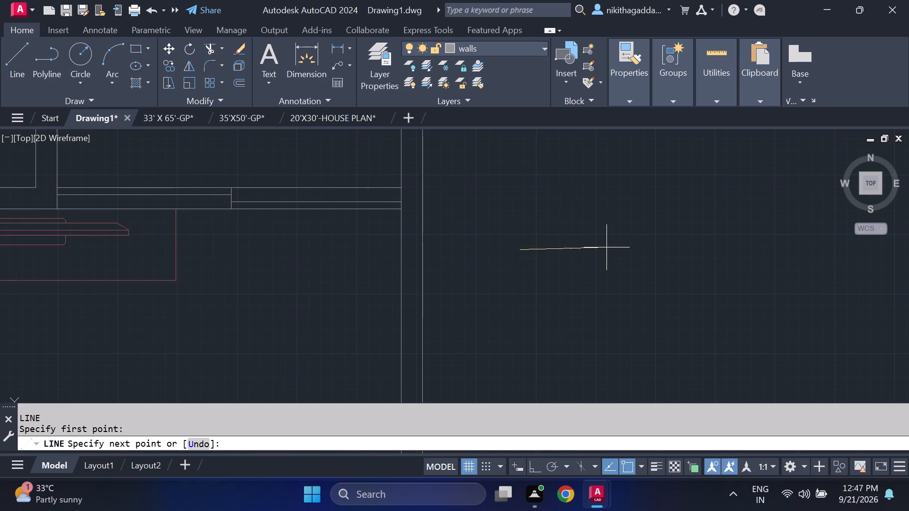
{"action": "key", "text": "F8"}
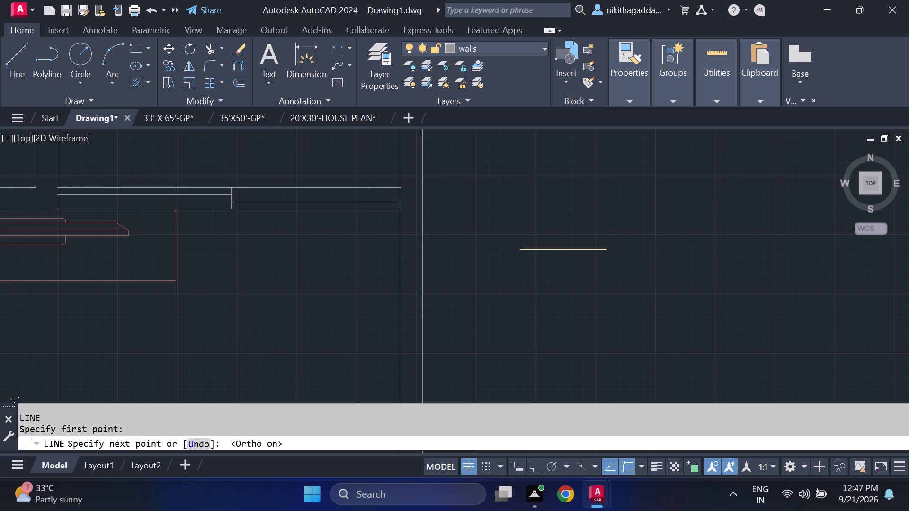
{"action": "left_click", "coordinate": [595, 247]}
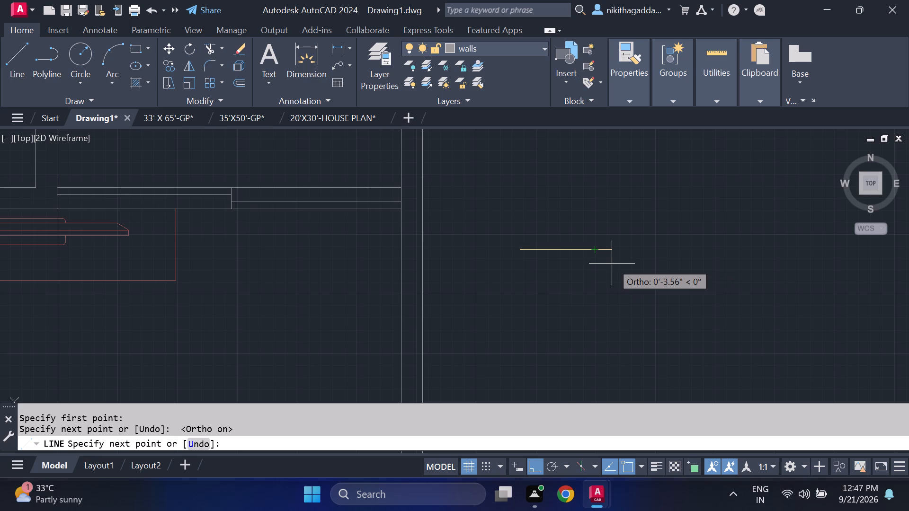
{"action": "left_click", "coordinate": [601, 304]}
{"action": "key", "text": "Escape"}
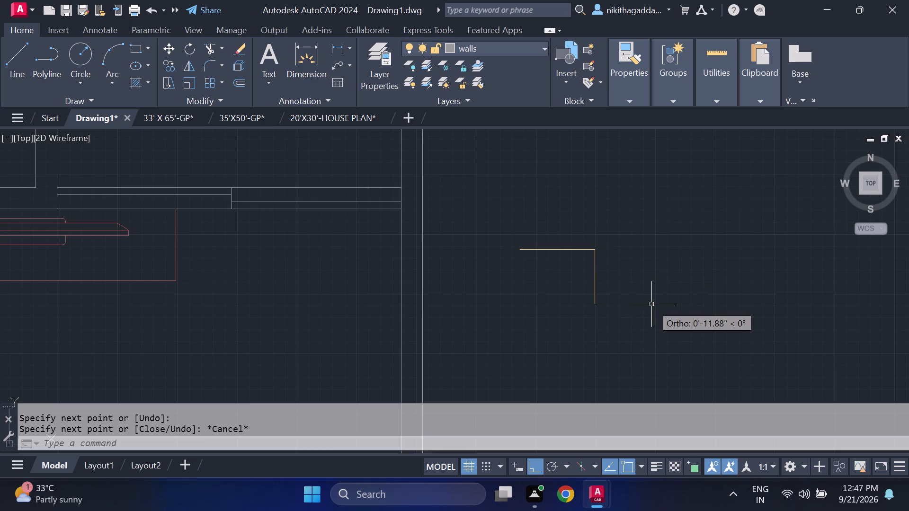
{"action": "key", "text": "l"}
{"action": "key", "text": "Return"}
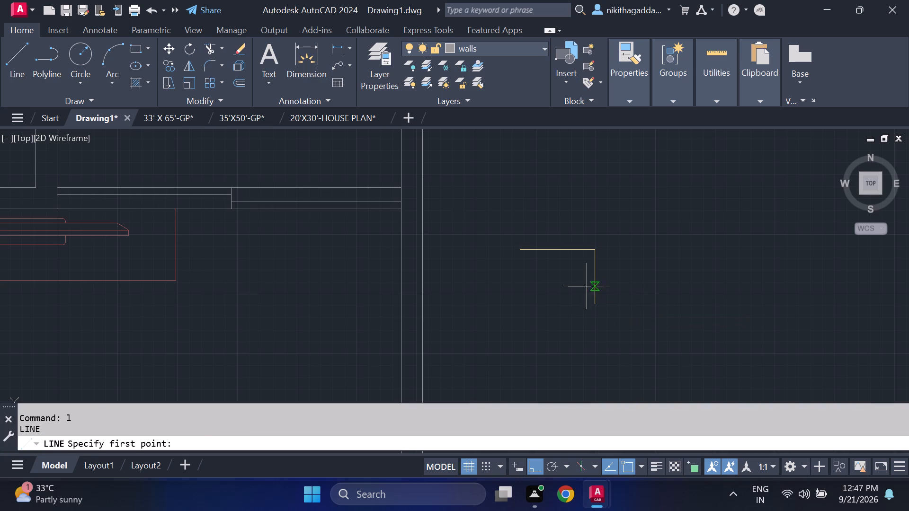
{"action": "left_click", "coordinate": [525, 254]}
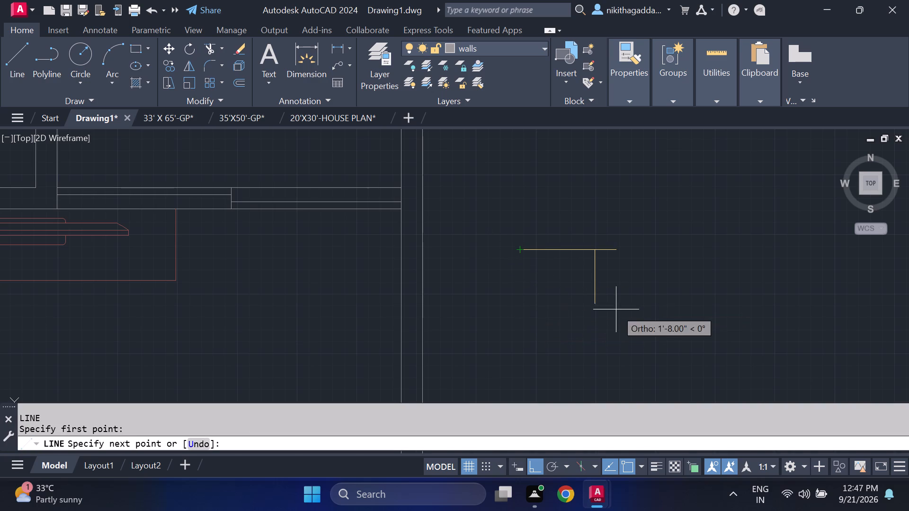
{"action": "left_click", "coordinate": [520, 304]}
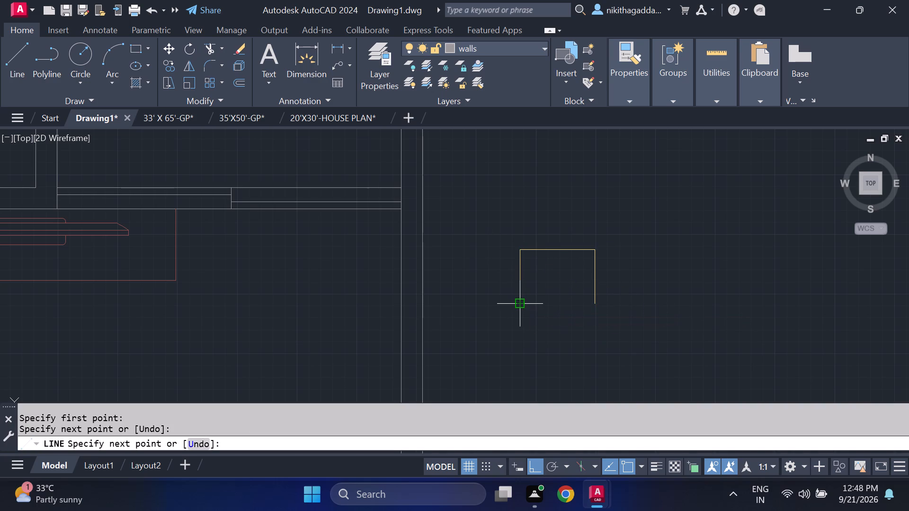
{"action": "key", "text": "Escape"}
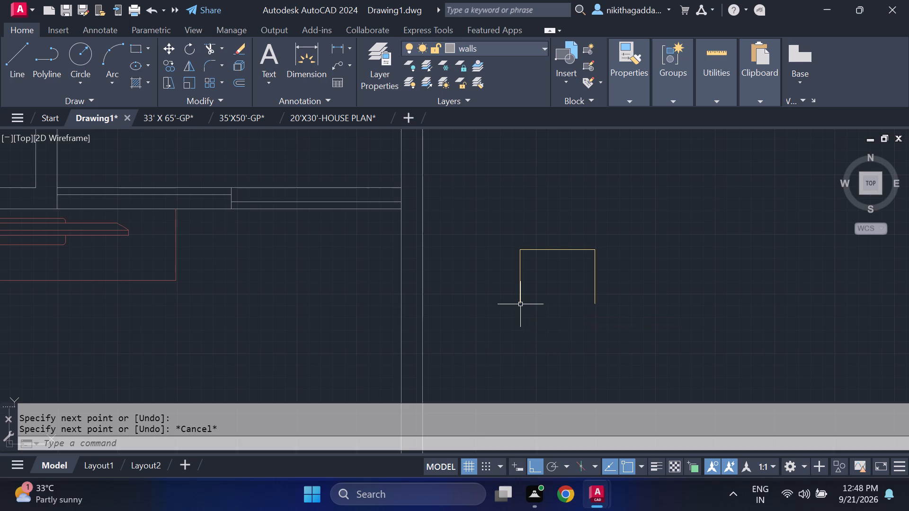
Close the box's south side with a three-point arc bulging south through both side ends, and trim the piece beyond the east side.
{"action": "type", "text": "arc"}
{"action": "key", "text": "Return"}
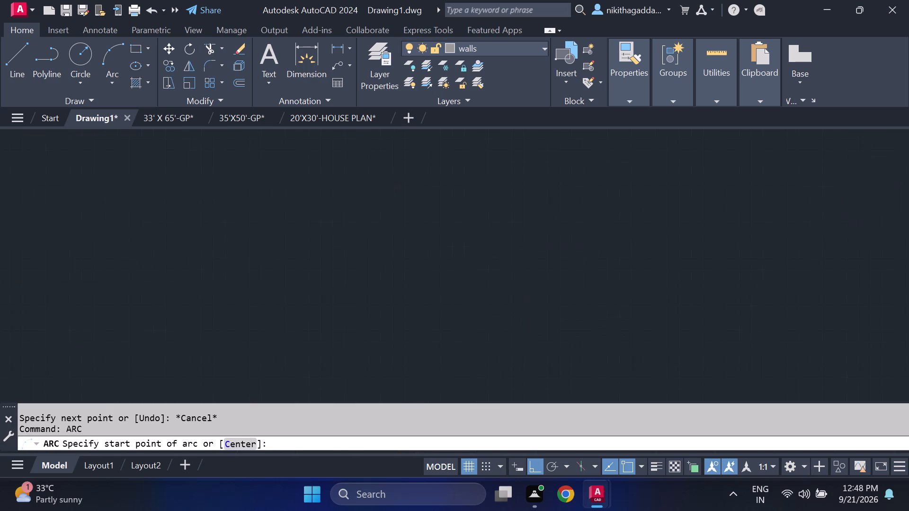
{"action": "left_click", "coordinate": [520, 307]}
{"action": "left_click", "coordinate": [596, 307]}
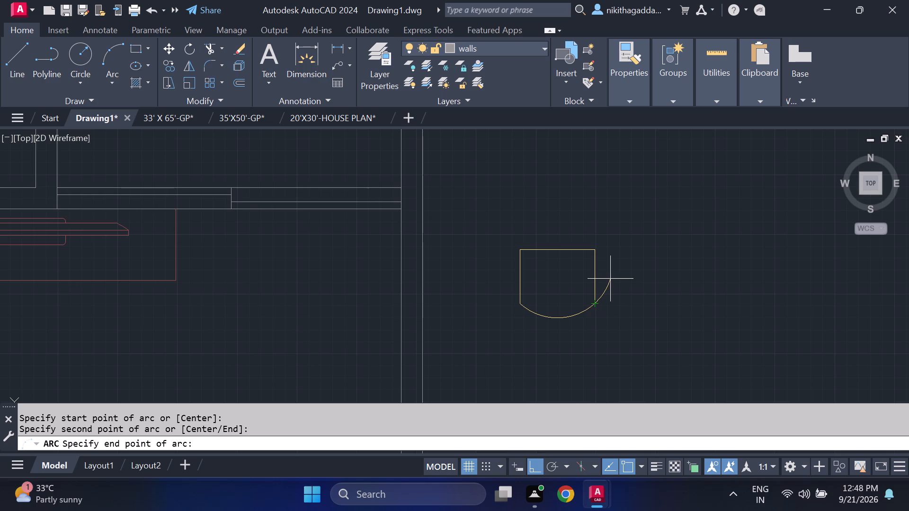
{"action": "left_click", "coordinate": [610, 278]}
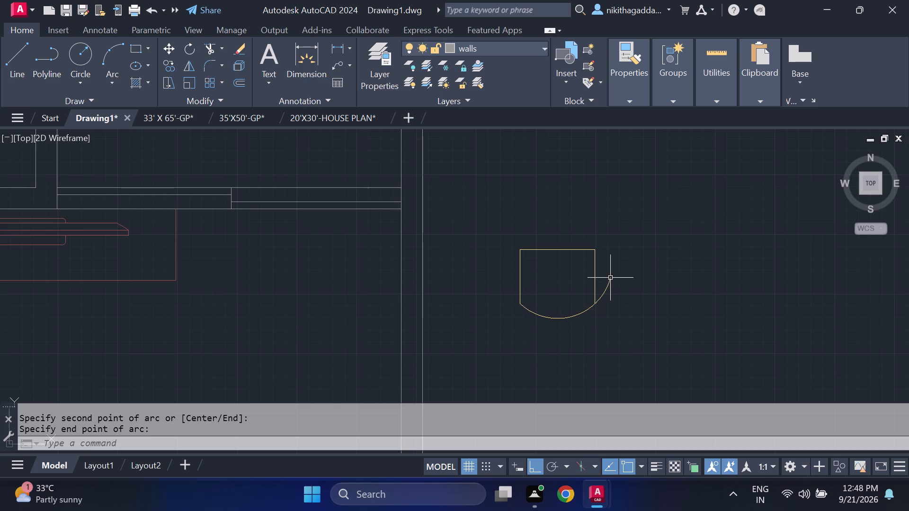
{"action": "type", "text": "tr"}
{"action": "key", "text": "Return"}
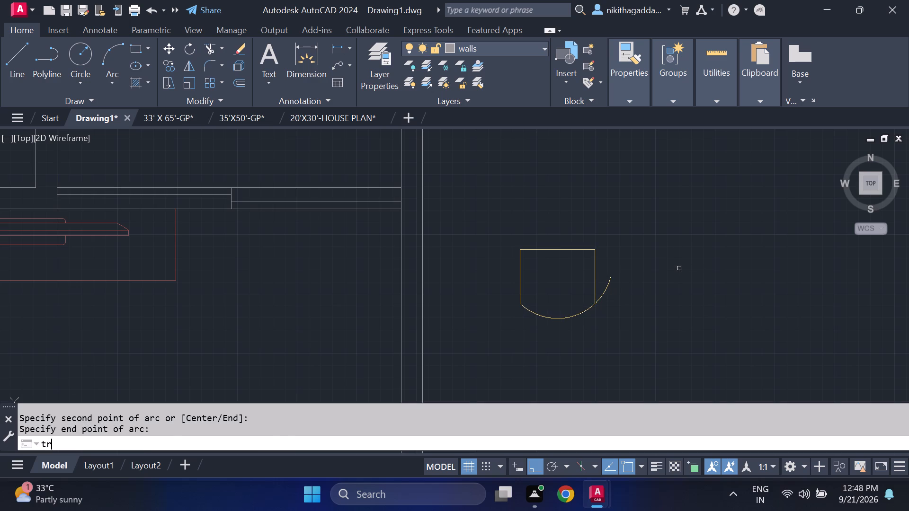
{"action": "left_click", "coordinate": [608, 288]}
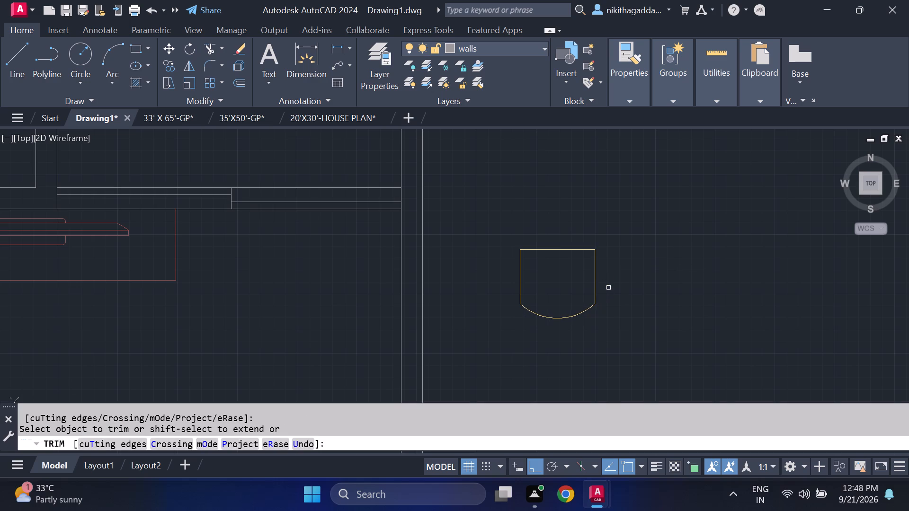
{"action": "key", "text": "Escape"}
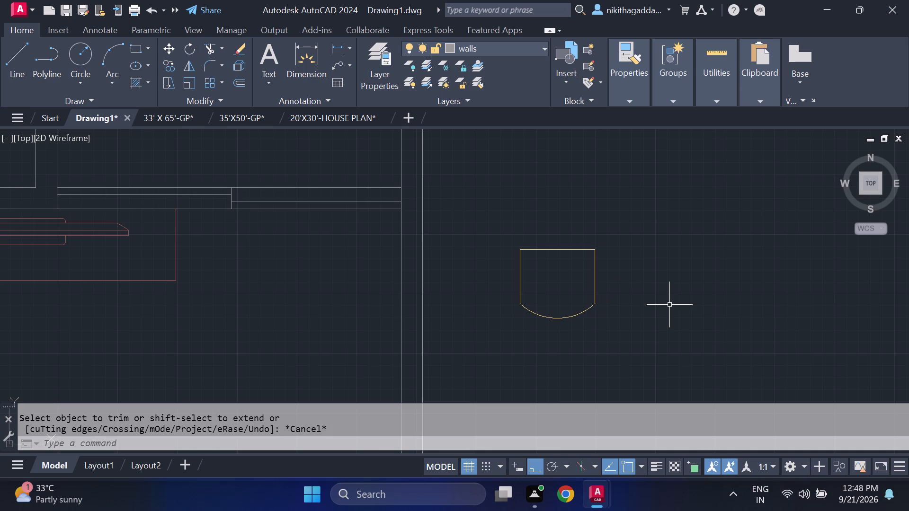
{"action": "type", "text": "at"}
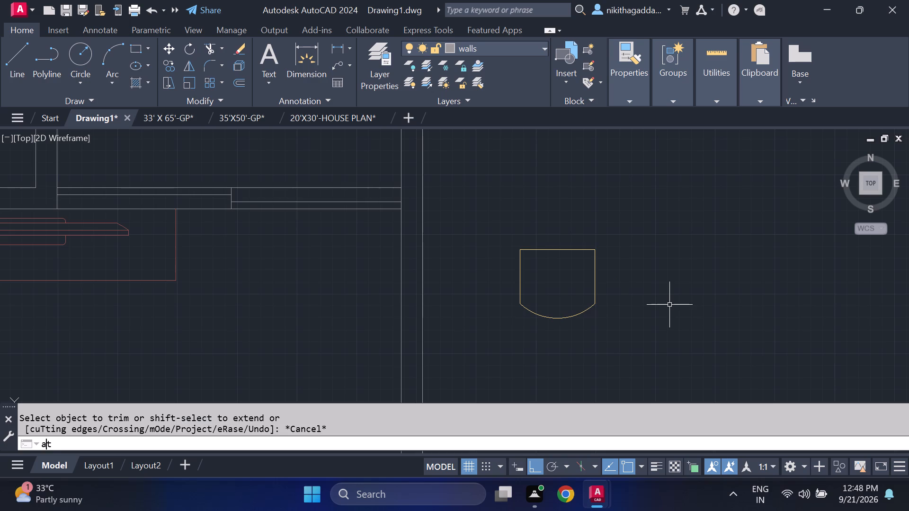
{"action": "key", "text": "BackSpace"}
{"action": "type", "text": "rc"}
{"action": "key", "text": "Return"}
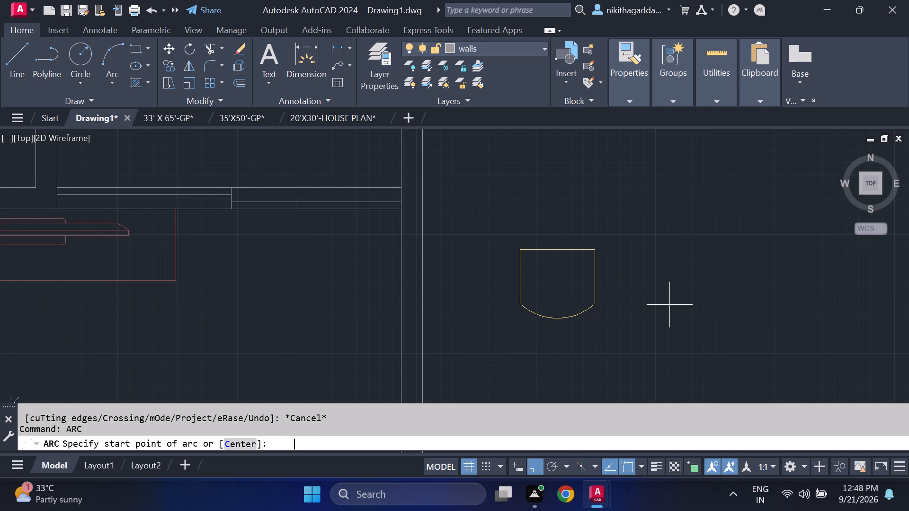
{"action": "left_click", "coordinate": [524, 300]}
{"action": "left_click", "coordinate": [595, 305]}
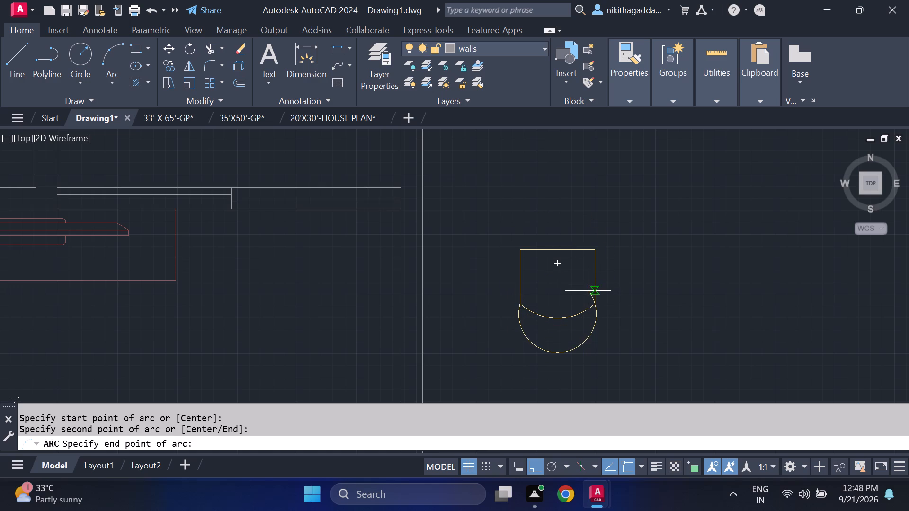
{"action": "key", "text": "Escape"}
Draw a wider three-point arc just south of the box's curved side, extending past the box on both the west and east.
{"action": "type", "text": "arc"}
{"action": "key", "text": "Return"}
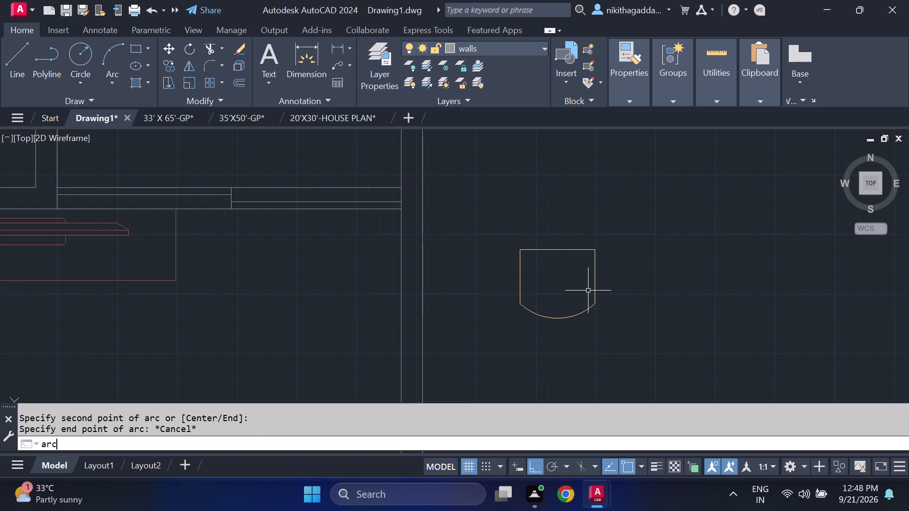
{"action": "left_click", "coordinate": [505, 304]}
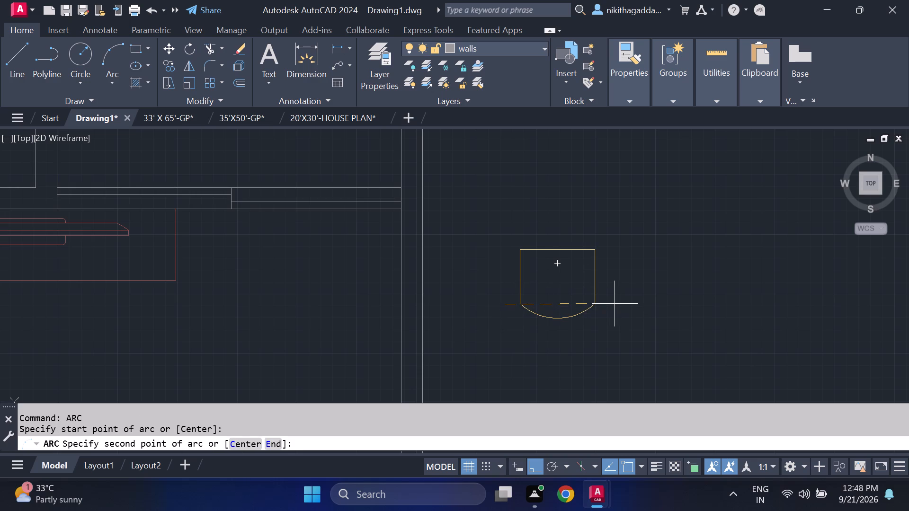
{"action": "left_click", "coordinate": [610, 304]}
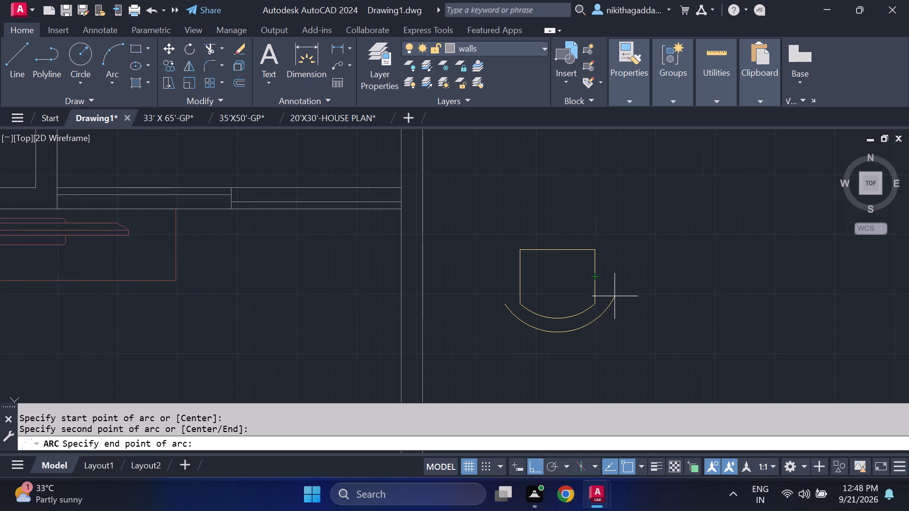
{"action": "left_click", "coordinate": [615, 296]}
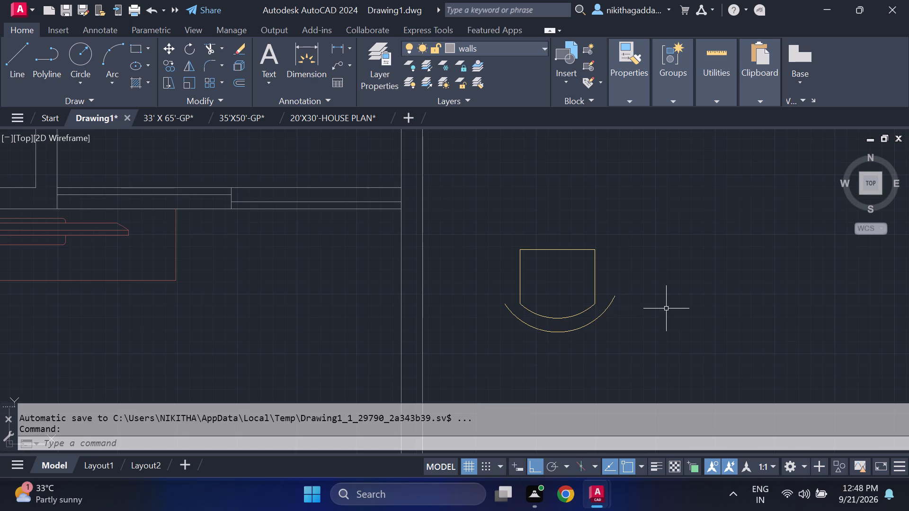
Join the outer arc to the box's southwest and southeast corners with short, roughly horizontal lines about 3" long.
{"action": "key", "text": "l"}
{"action": "key", "text": "Return"}
{"action": "scroll", "coordinate": [573, 321], "scroll_direction": "up", "scroll_amount": 3}
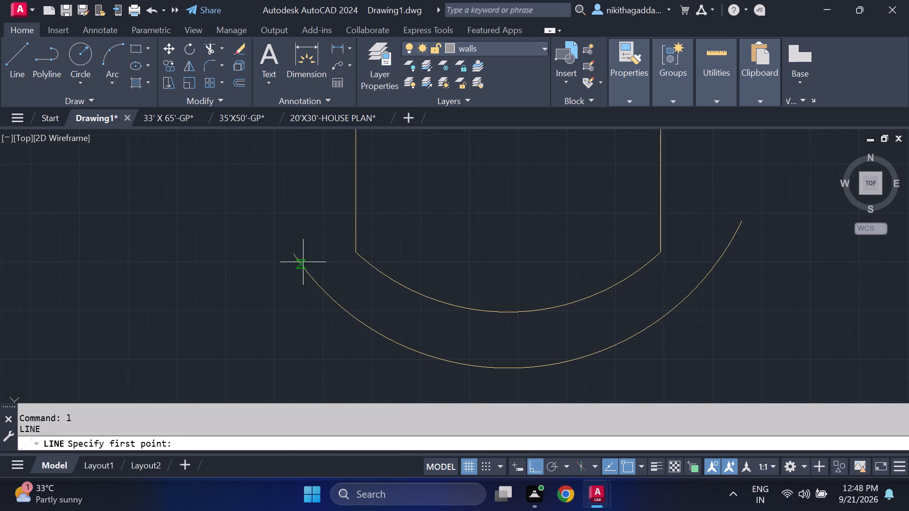
{"action": "left_click", "coordinate": [294, 254]}
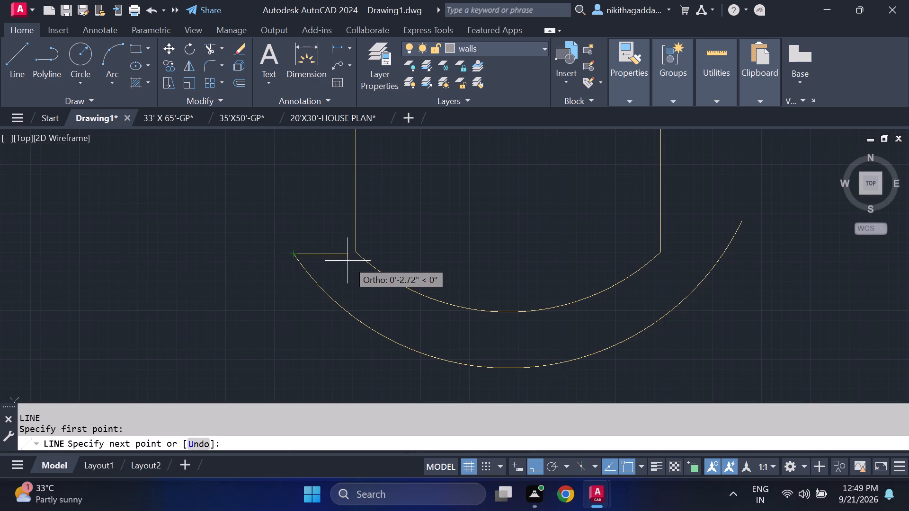
{"action": "left_click", "coordinate": [356, 255]}
{"action": "key", "text": "Escape"}
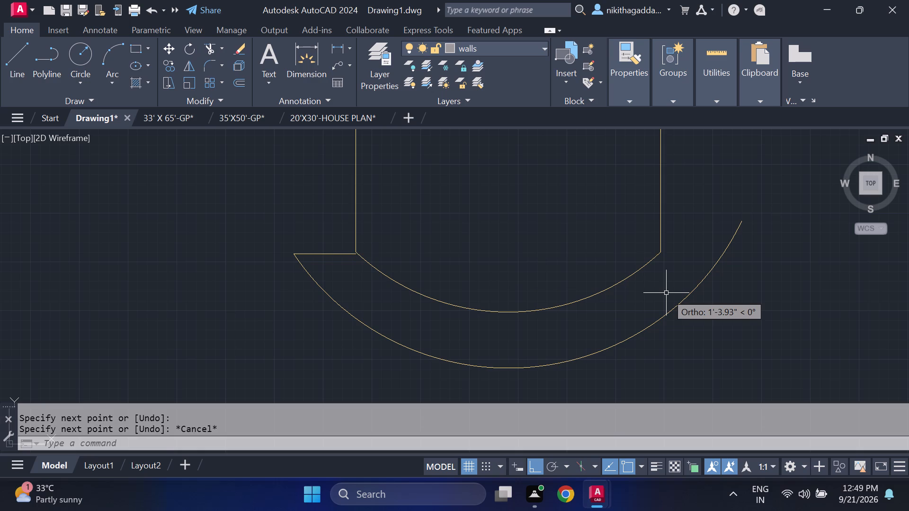
{"action": "key", "text": "l"}
{"action": "key", "text": "Return"}
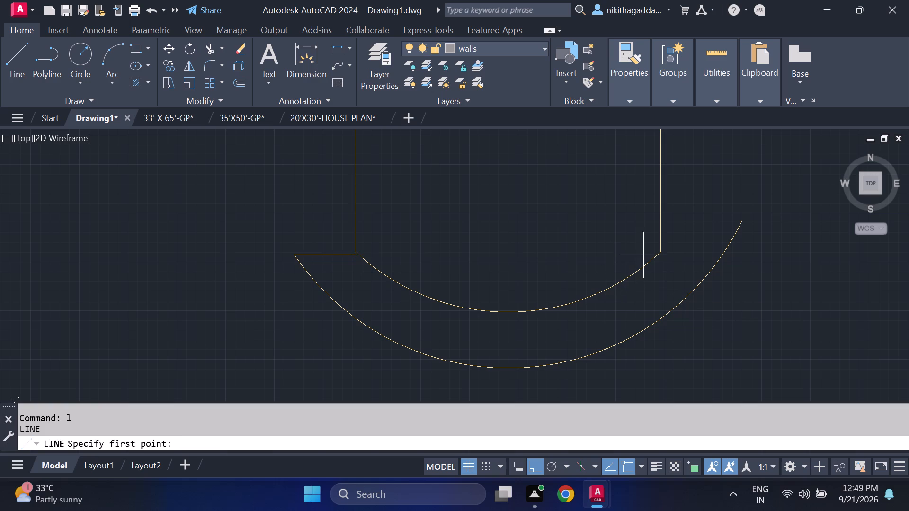
{"action": "left_click", "coordinate": [664, 249]}
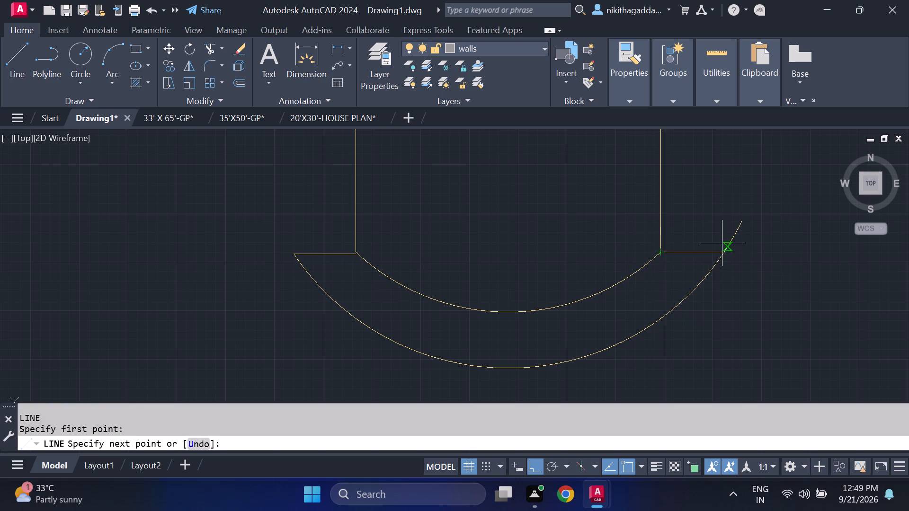
{"action": "left_click", "coordinate": [723, 249]}
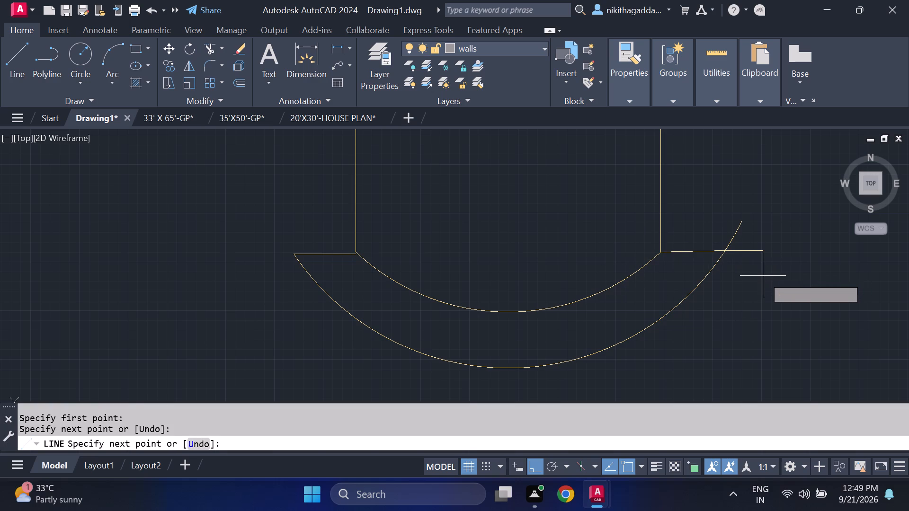
{"action": "key", "text": "ctrl+z"}
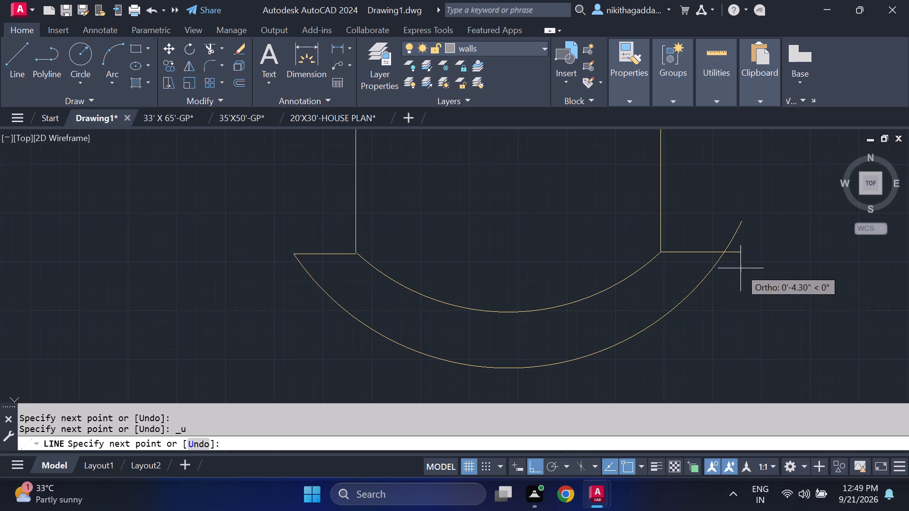
{"action": "scroll", "coordinate": [725, 252], "scroll_direction": "up", "scroll_amount": 2}
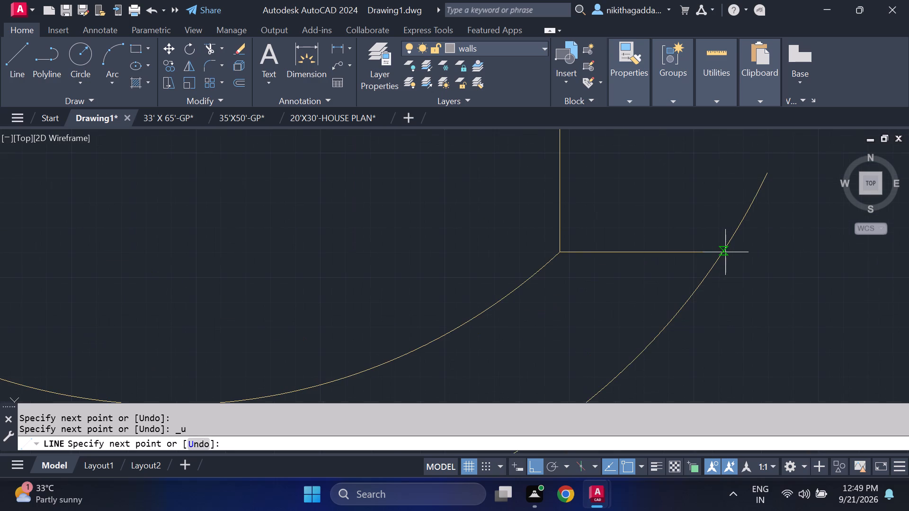
{"action": "left_click", "coordinate": [726, 252]}
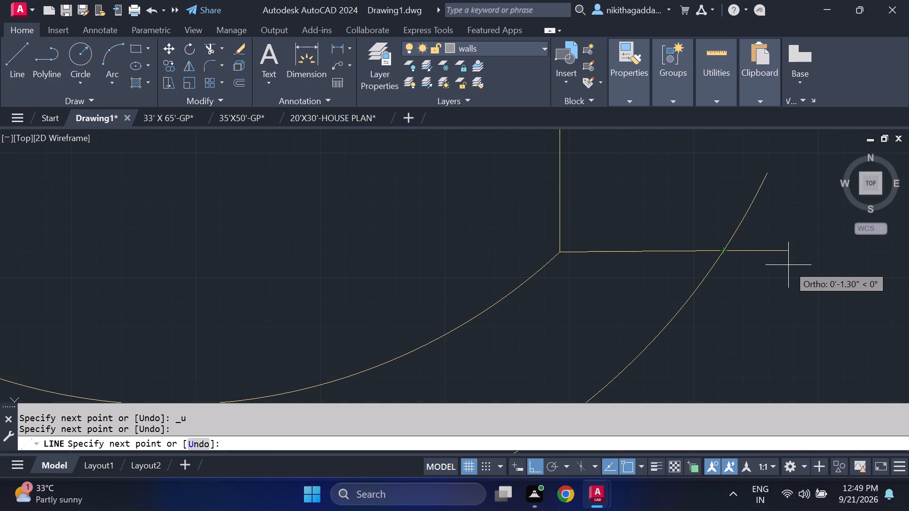
{"action": "key", "text": "Escape"}
Trim the outer arc's excess end extending north beyond the east connecting line.
{"action": "type", "text": "tr"}
{"action": "key", "text": "Return"}
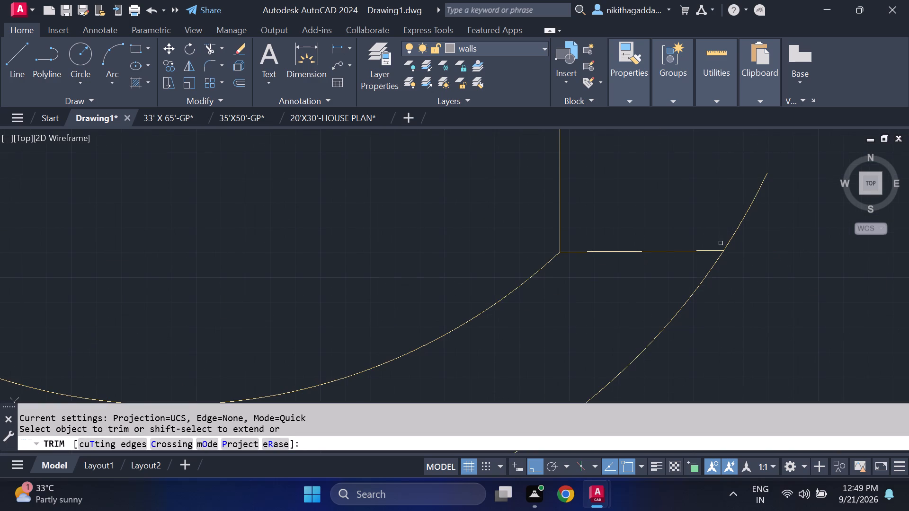
{"action": "left_click", "coordinate": [731, 239]}
{"action": "scroll", "coordinate": [737, 238], "scroll_direction": "down", "scroll_amount": 5}
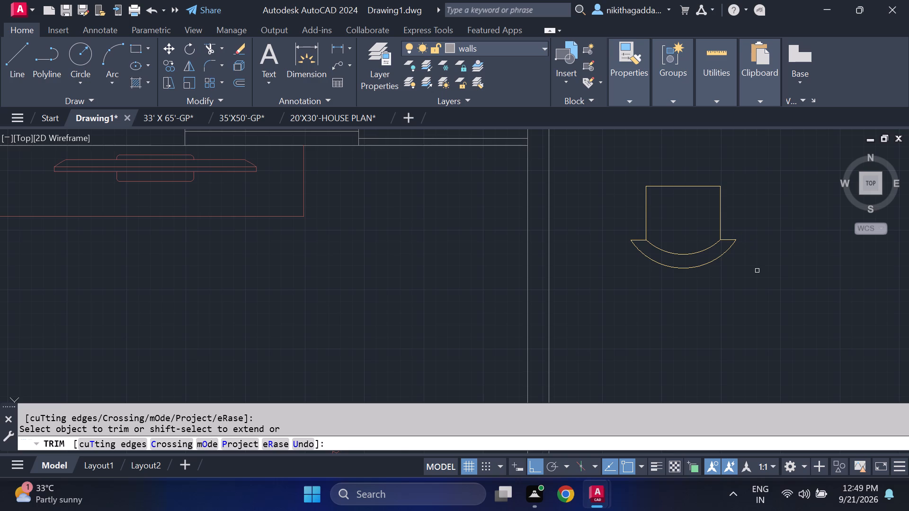
{"action": "key", "text": "Escape"}
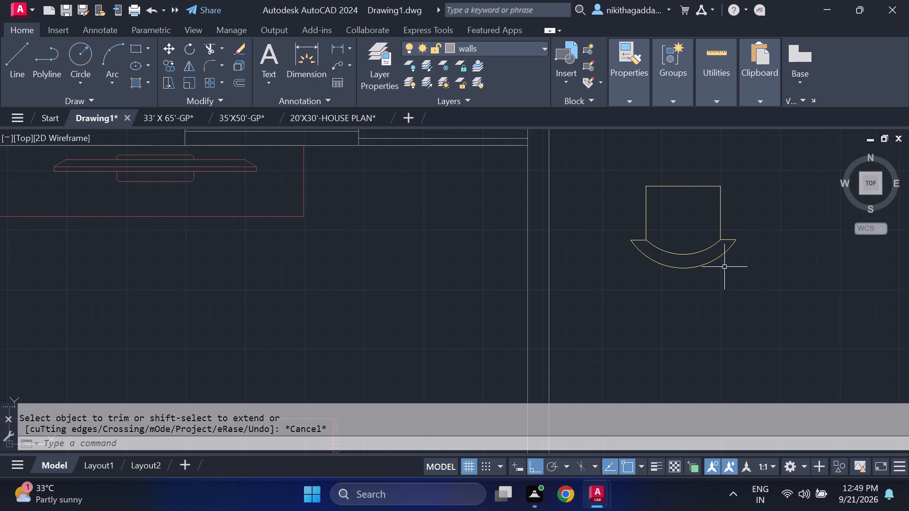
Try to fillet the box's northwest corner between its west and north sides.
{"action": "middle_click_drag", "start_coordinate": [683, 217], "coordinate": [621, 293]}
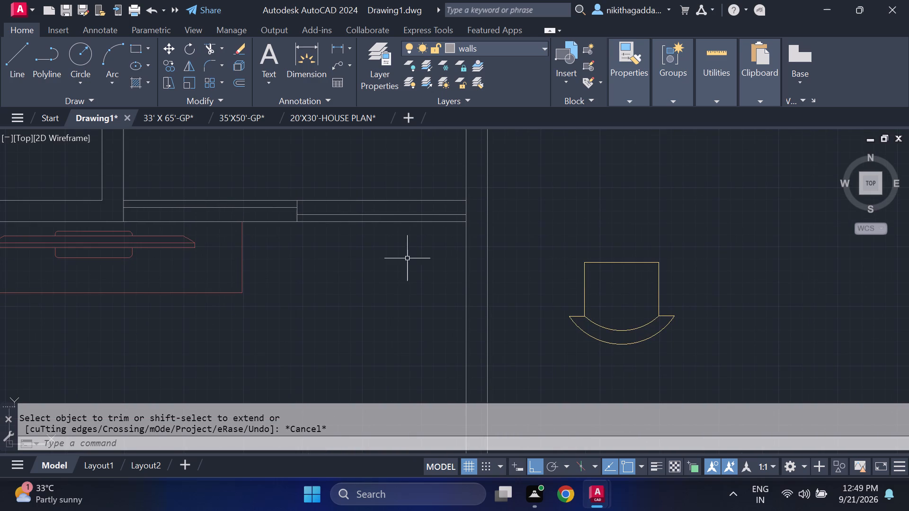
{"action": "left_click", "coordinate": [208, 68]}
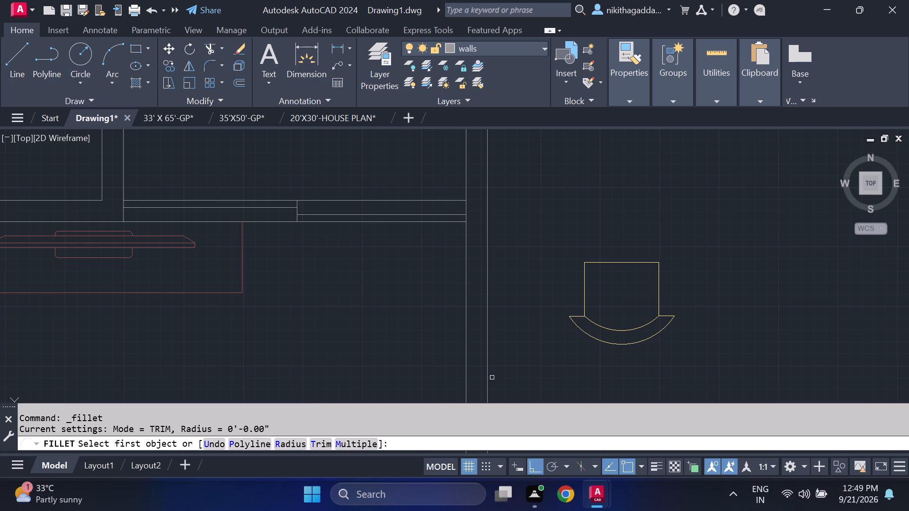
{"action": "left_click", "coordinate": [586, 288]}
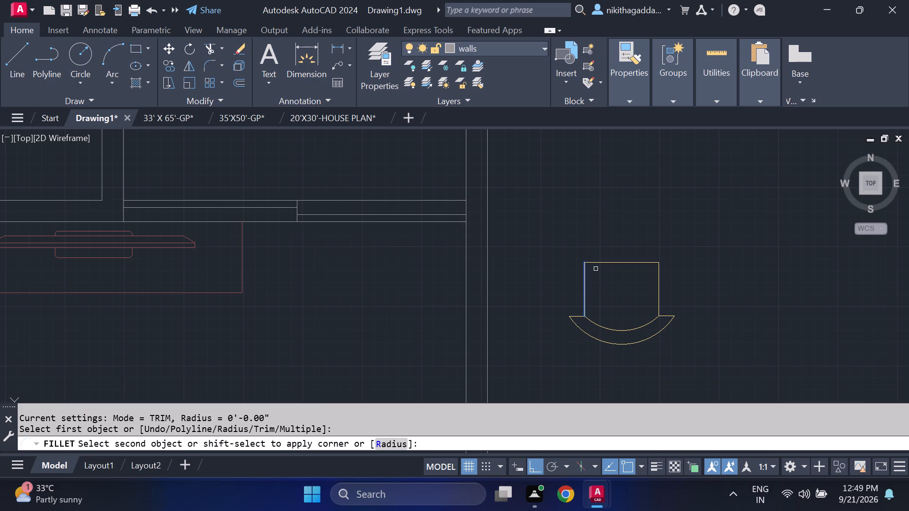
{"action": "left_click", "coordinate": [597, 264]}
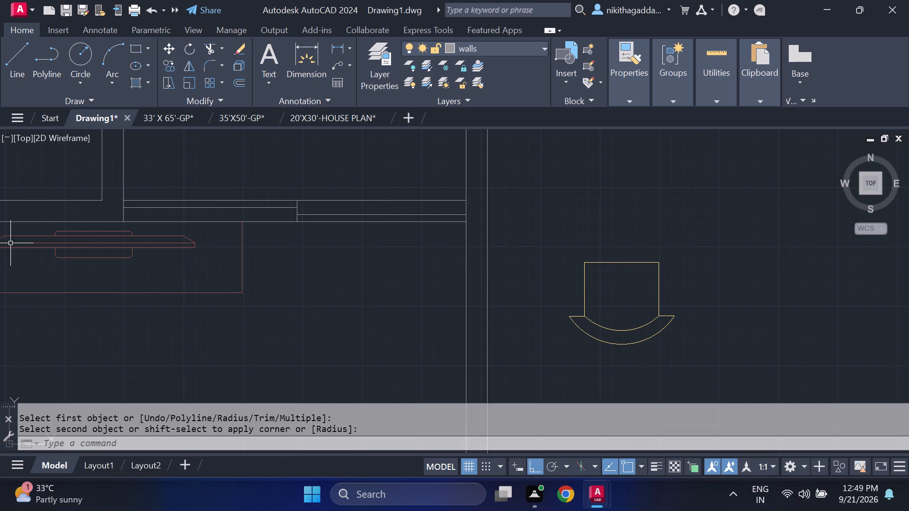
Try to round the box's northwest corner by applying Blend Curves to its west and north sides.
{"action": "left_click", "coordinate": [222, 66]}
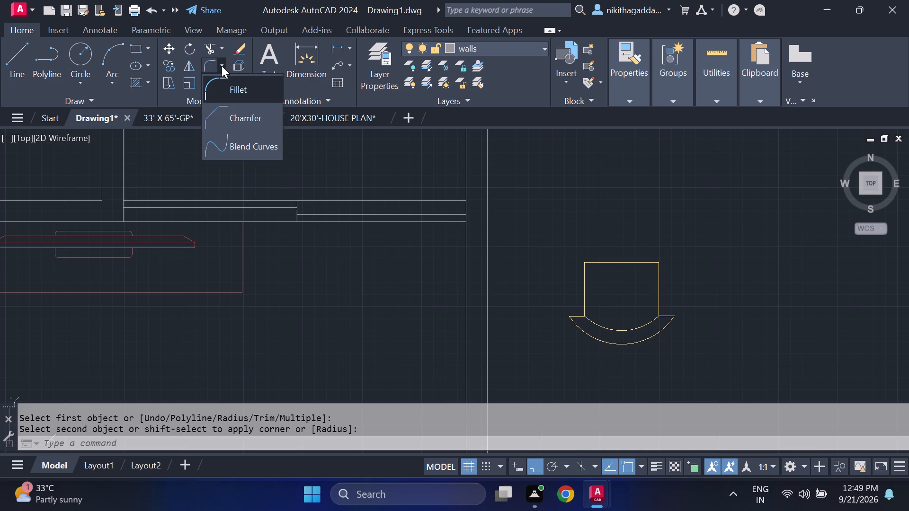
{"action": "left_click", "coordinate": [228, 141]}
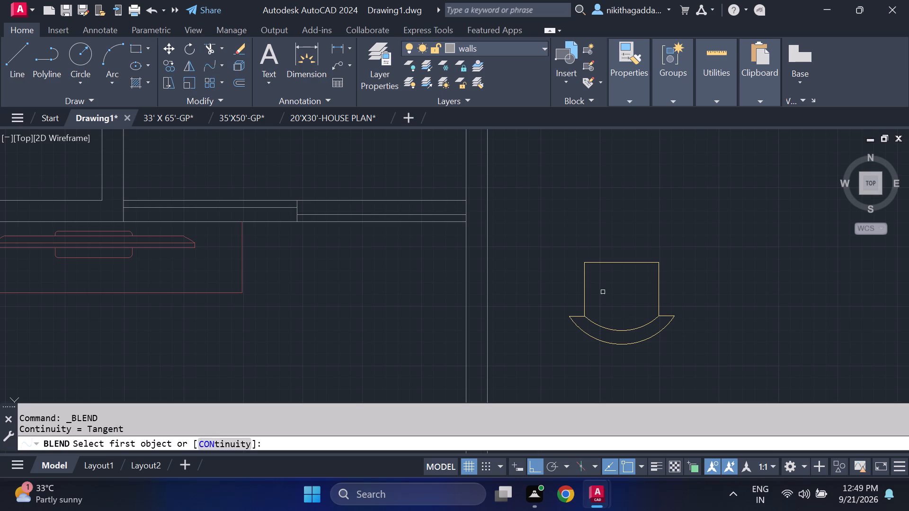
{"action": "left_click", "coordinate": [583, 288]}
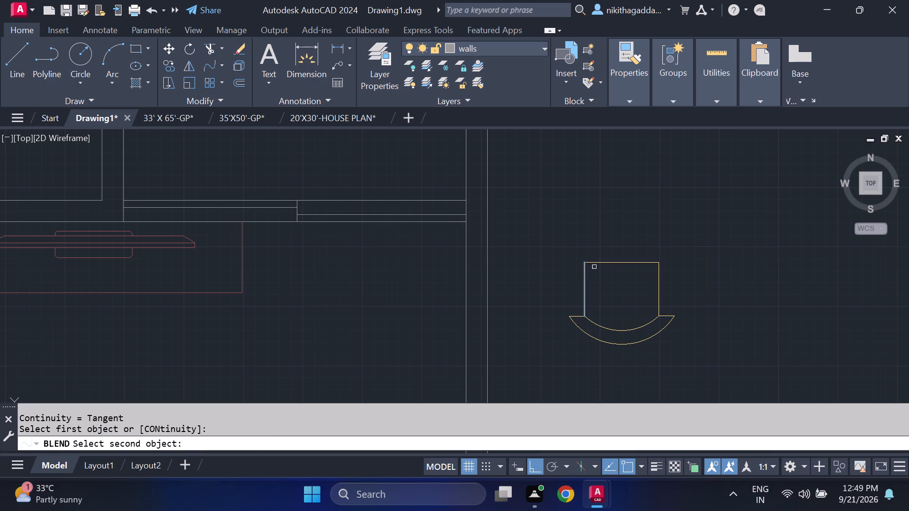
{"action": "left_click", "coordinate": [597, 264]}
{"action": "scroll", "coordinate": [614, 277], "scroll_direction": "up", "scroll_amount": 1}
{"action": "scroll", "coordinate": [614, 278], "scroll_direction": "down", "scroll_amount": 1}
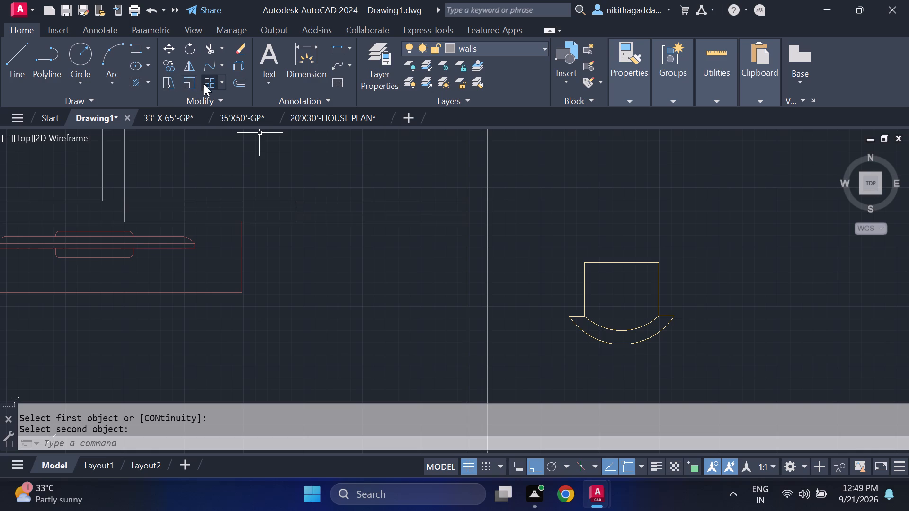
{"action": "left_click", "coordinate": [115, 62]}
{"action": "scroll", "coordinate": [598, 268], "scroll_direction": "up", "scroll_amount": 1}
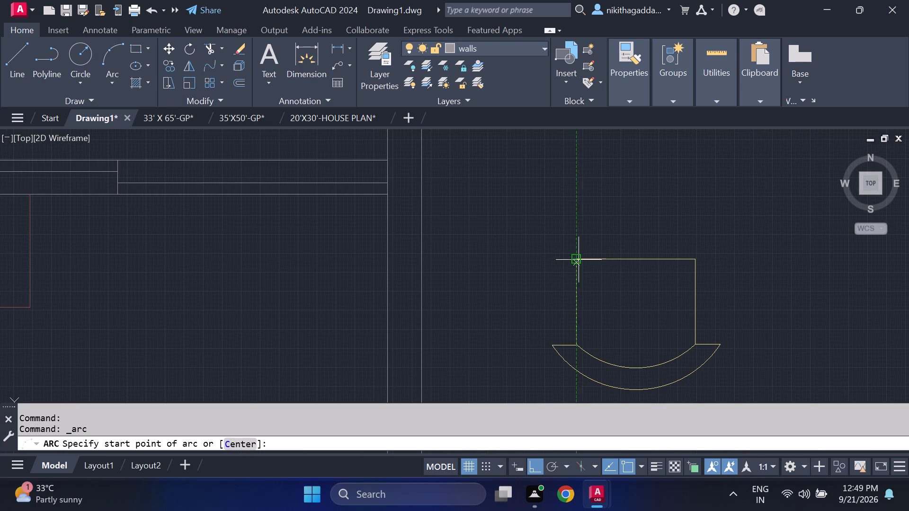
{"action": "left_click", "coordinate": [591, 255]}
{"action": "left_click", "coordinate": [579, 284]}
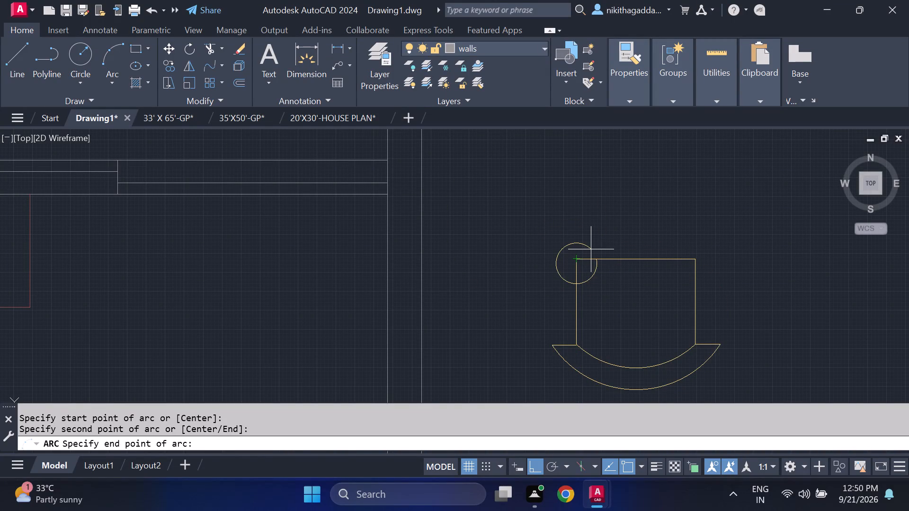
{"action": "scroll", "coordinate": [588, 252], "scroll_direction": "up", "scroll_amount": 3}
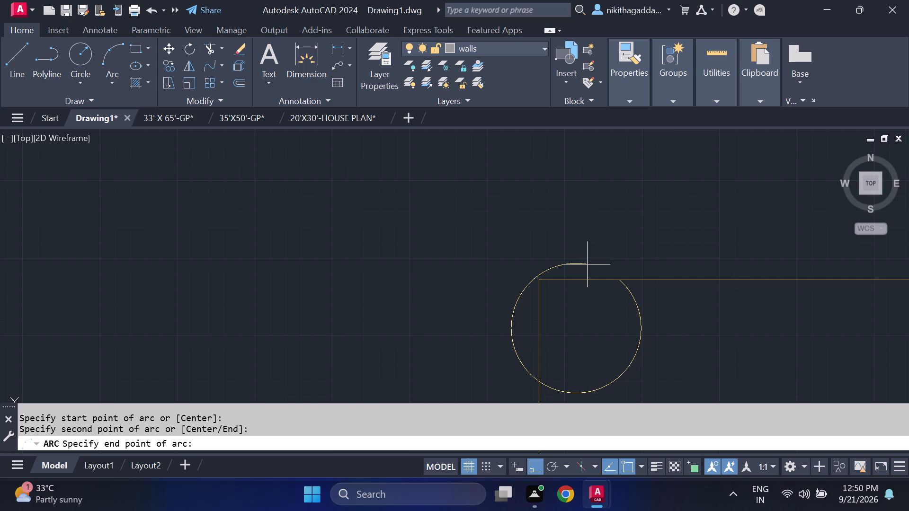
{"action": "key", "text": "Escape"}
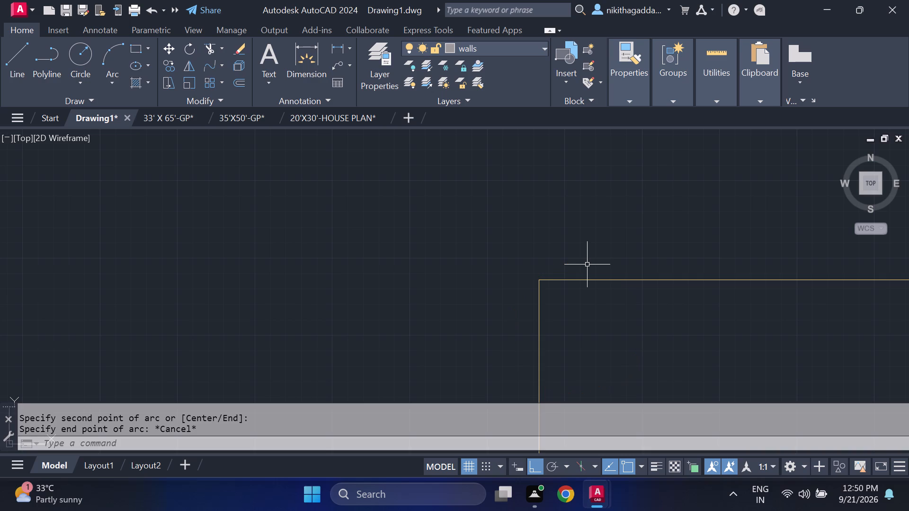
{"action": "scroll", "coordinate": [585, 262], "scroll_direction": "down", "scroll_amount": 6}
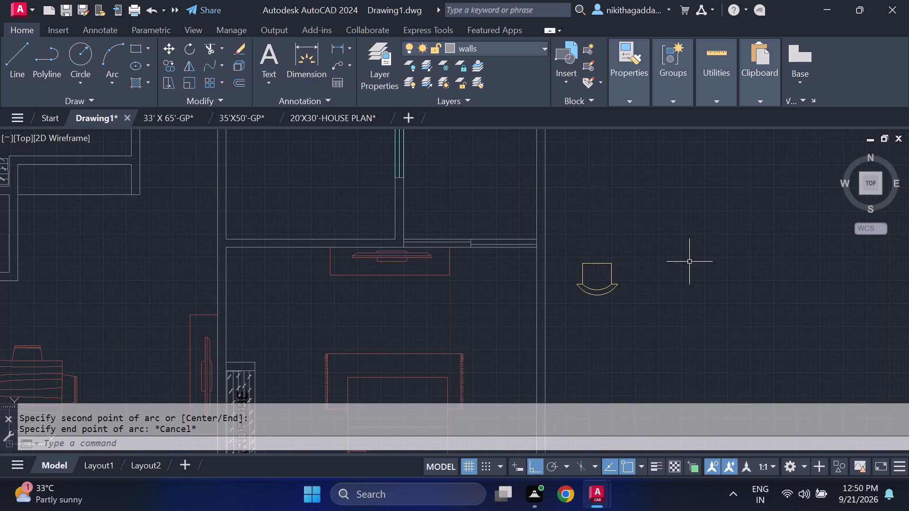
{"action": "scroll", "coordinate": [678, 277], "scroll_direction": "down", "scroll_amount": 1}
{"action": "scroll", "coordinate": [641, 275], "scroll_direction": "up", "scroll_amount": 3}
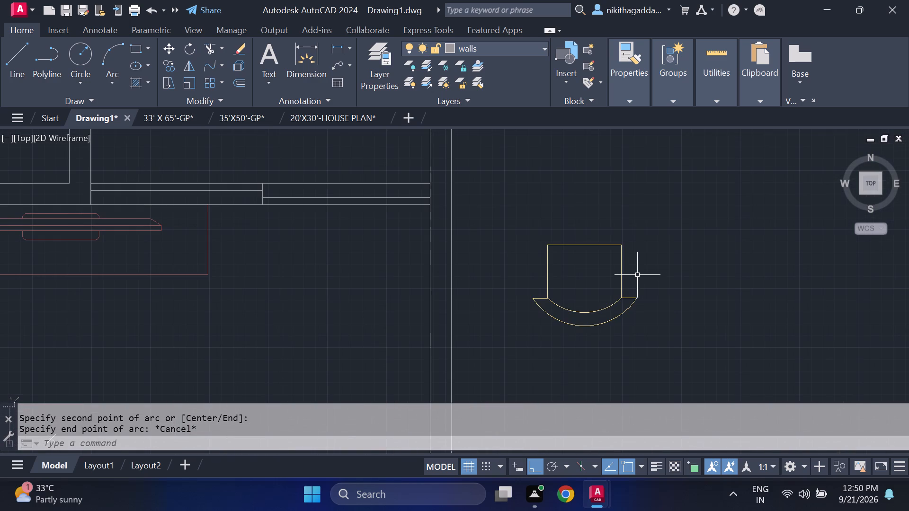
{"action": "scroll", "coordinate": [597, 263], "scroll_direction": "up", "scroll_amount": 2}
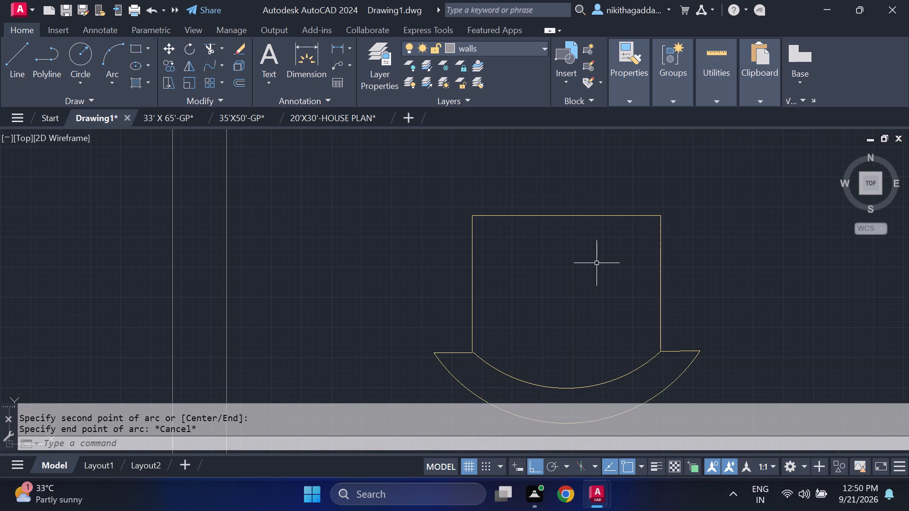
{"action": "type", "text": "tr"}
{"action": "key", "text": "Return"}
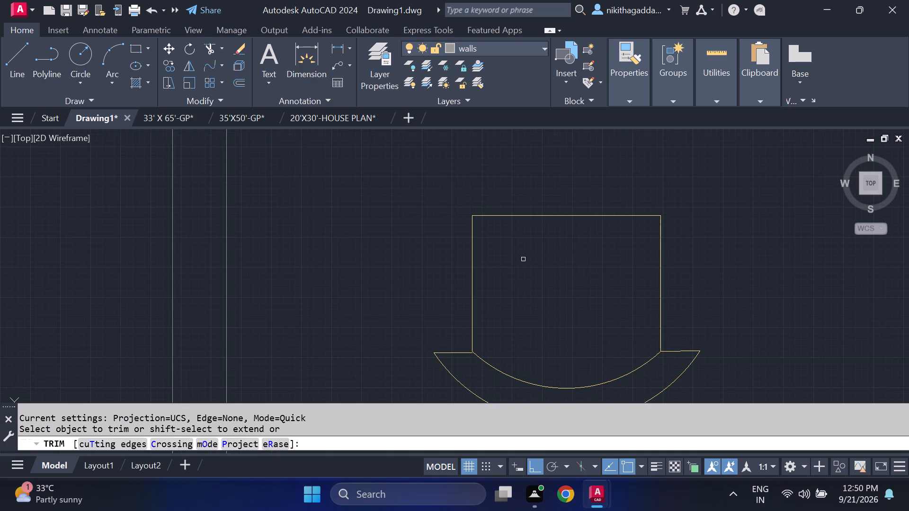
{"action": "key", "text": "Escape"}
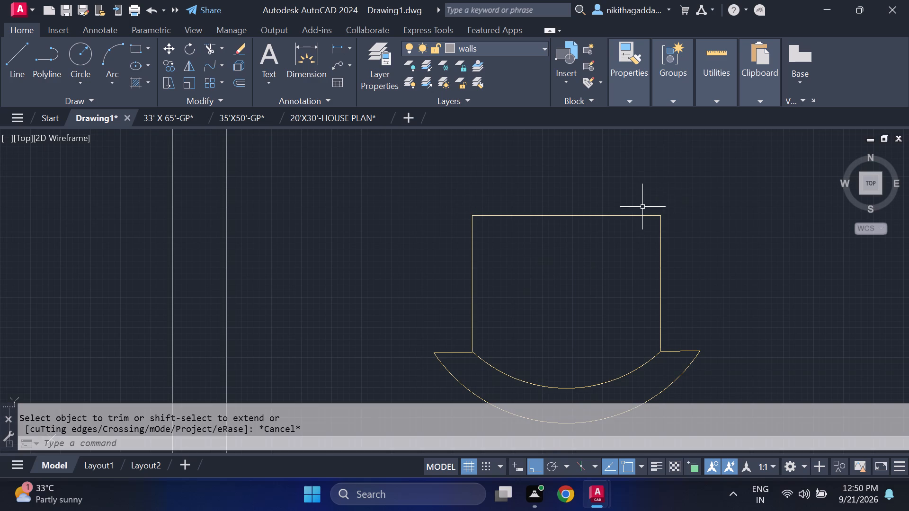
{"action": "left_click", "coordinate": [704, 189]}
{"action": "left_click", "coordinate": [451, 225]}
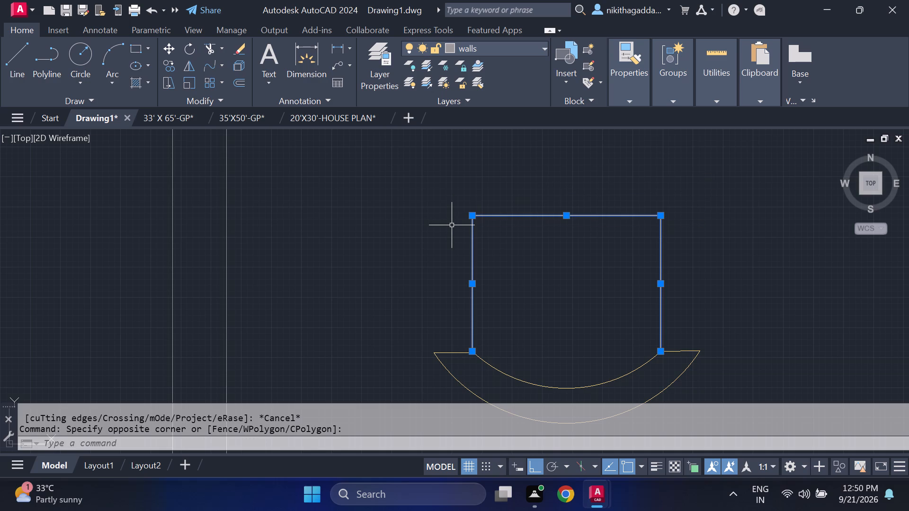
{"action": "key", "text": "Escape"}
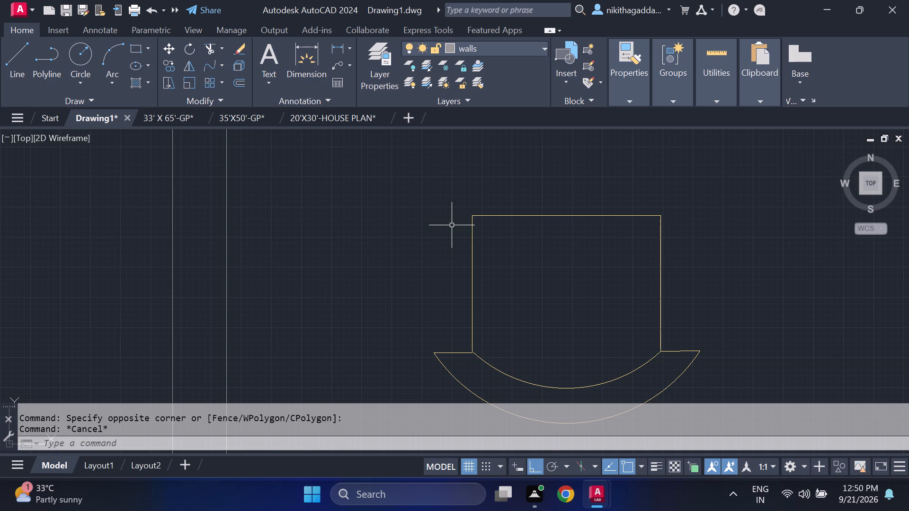
Erase the west and east sides of the symbol's box.
{"action": "left_click_drag", "start_coordinate": [506, 237], "coordinate": [499, 238]}
{"action": "left_click", "coordinate": [441, 263]}
{"action": "left_click_drag", "start_coordinate": [710, 281], "coordinate": [667, 292]}
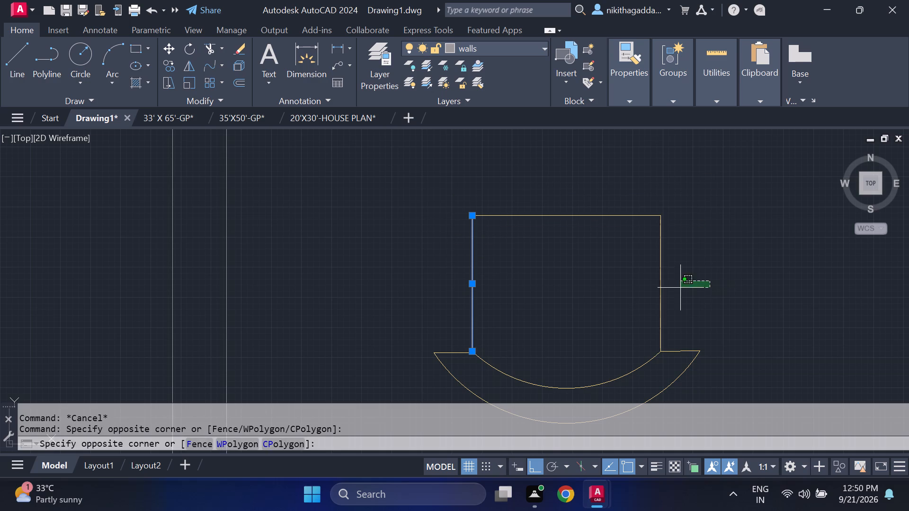
{"action": "left_click", "coordinate": [635, 300]}
{"action": "key", "text": "Delete"}
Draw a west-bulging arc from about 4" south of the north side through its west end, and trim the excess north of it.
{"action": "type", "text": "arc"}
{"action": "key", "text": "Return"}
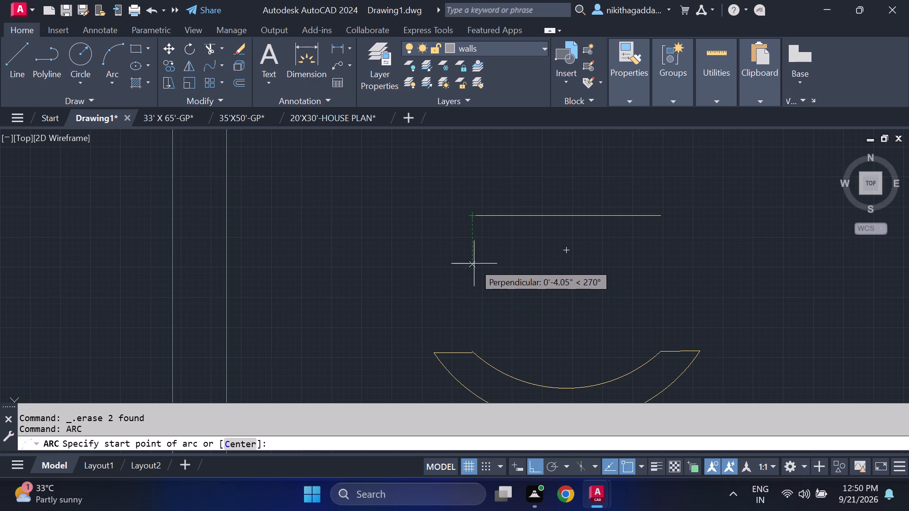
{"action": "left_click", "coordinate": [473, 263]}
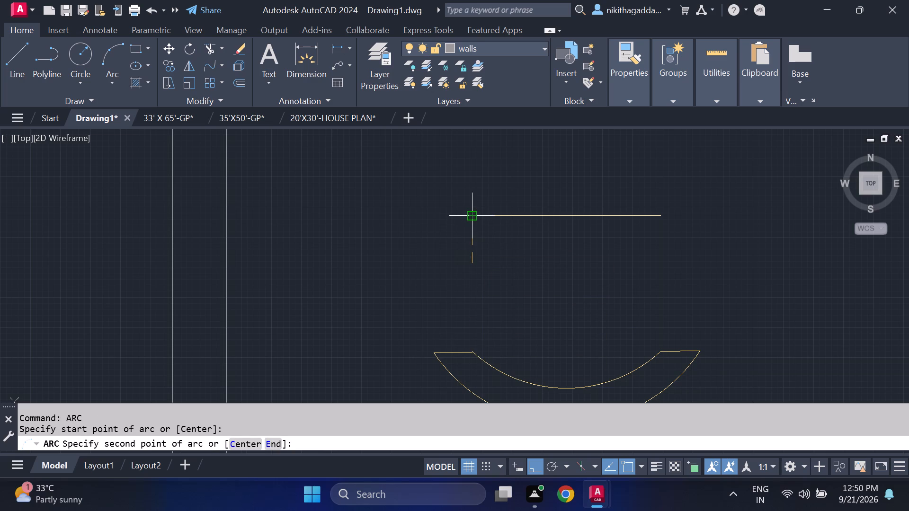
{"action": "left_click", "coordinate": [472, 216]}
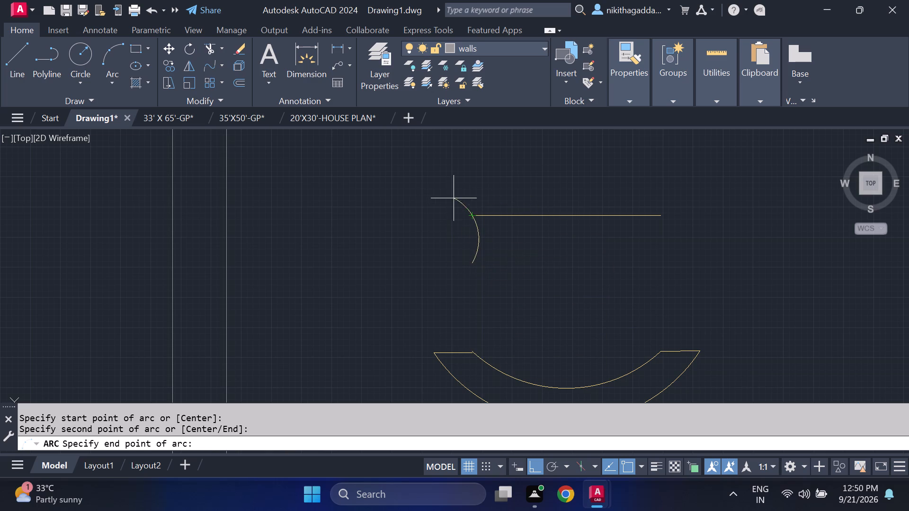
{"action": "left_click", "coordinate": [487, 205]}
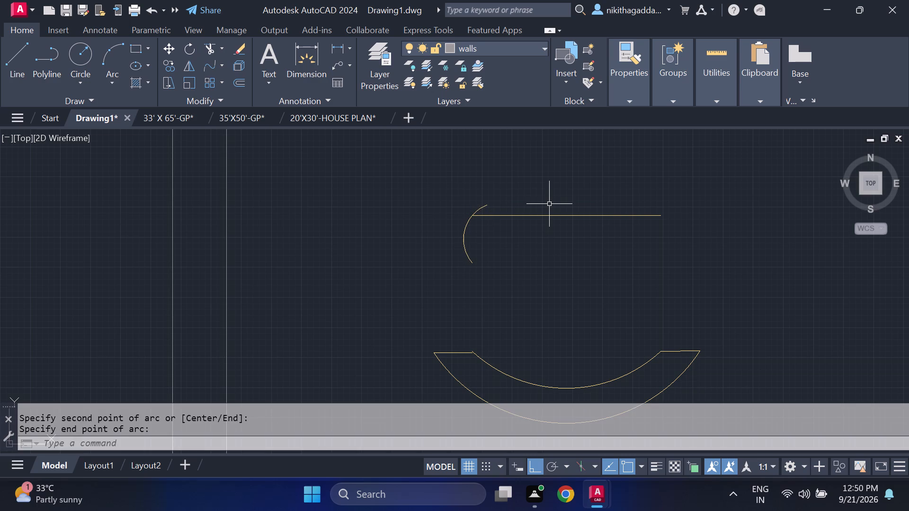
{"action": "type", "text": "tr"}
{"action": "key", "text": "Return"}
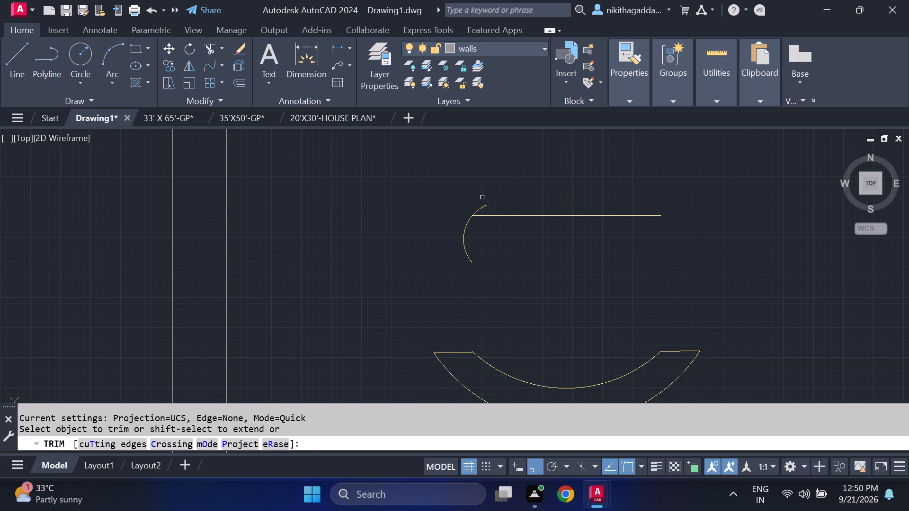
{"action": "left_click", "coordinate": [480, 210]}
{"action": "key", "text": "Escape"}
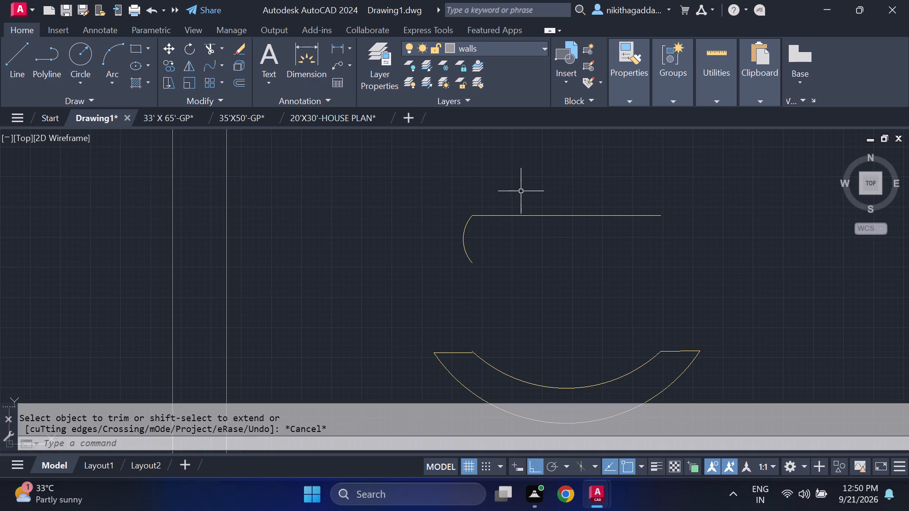
Draw a vertical west side from about 4" south of the north side's west end to the inner arc's west end.
{"action": "key", "text": "l"}
{"action": "key", "text": "Return"}
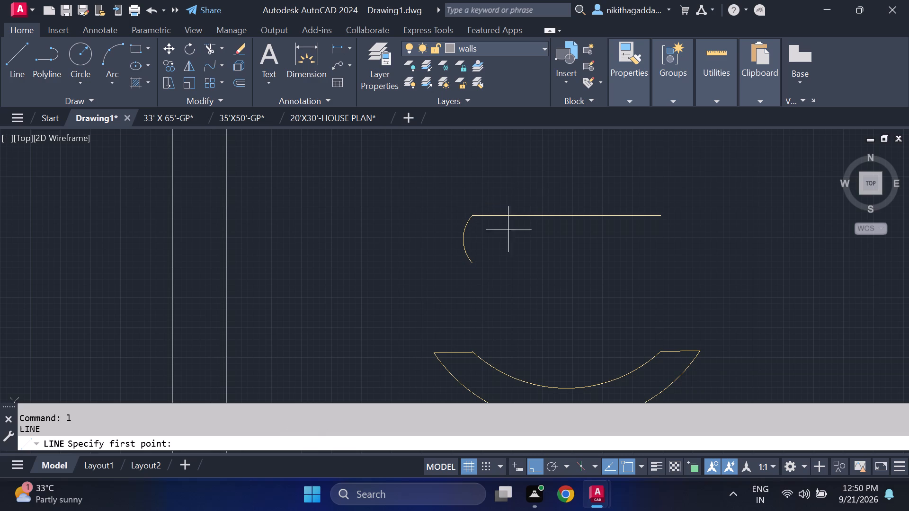
{"action": "left_click", "coordinate": [474, 269]}
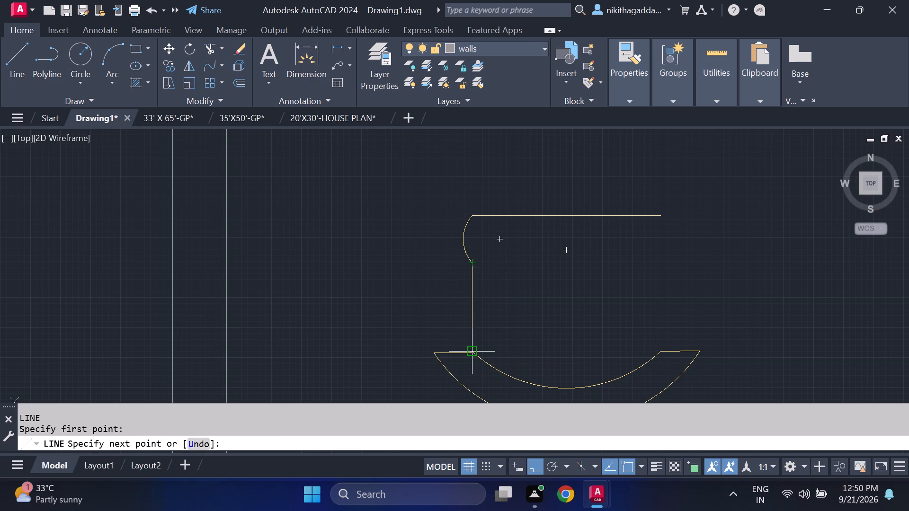
{"action": "left_click", "coordinate": [474, 353]}
{"action": "key", "text": "Escape"}
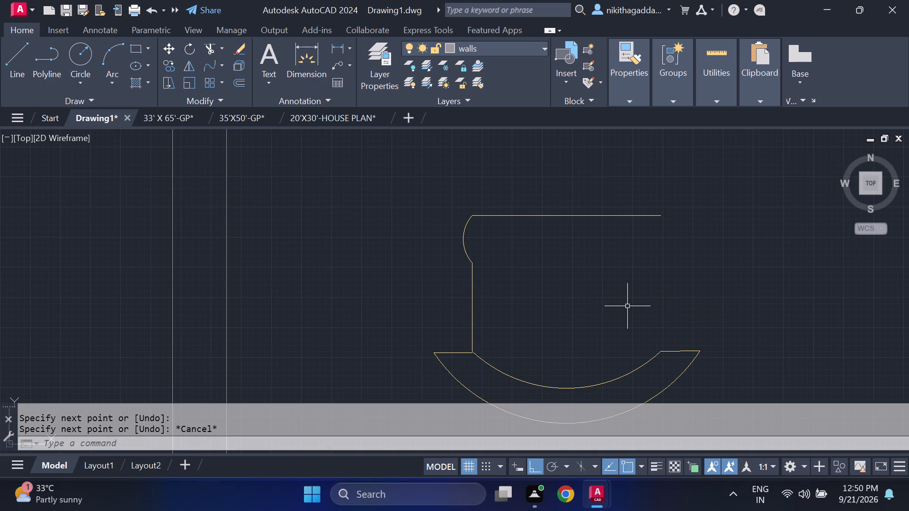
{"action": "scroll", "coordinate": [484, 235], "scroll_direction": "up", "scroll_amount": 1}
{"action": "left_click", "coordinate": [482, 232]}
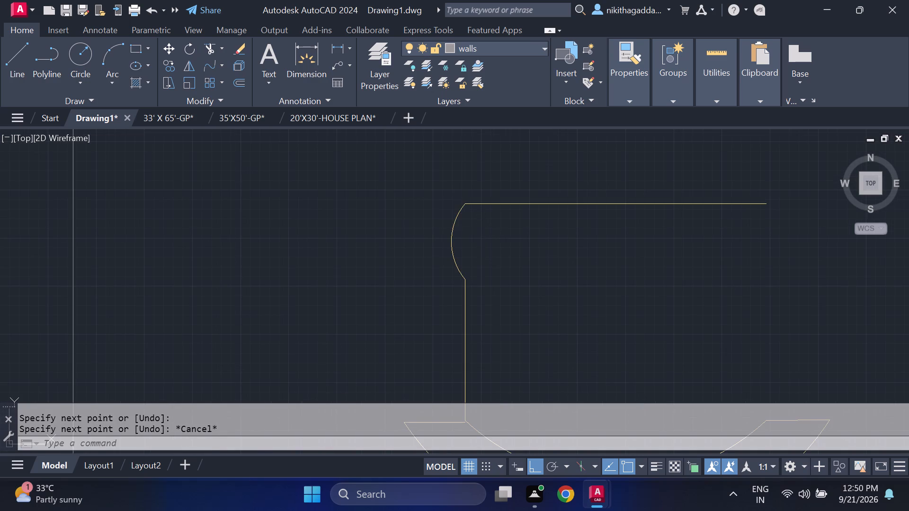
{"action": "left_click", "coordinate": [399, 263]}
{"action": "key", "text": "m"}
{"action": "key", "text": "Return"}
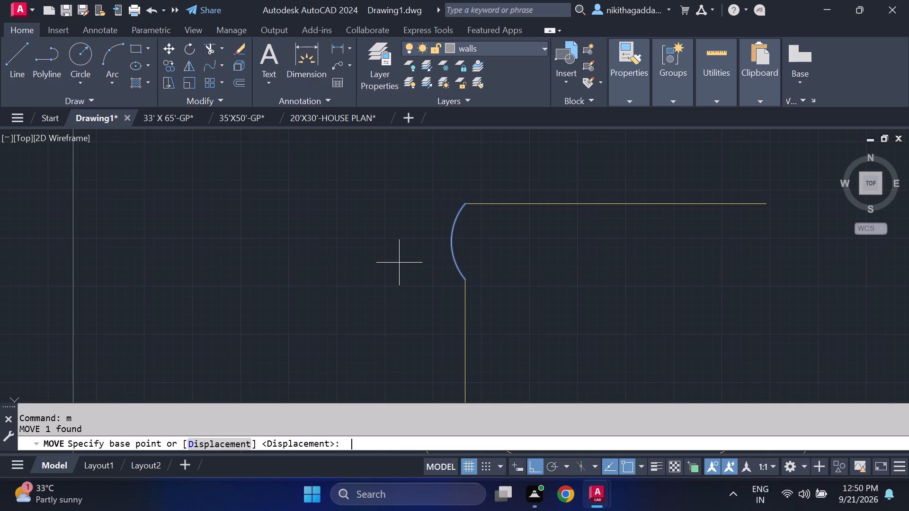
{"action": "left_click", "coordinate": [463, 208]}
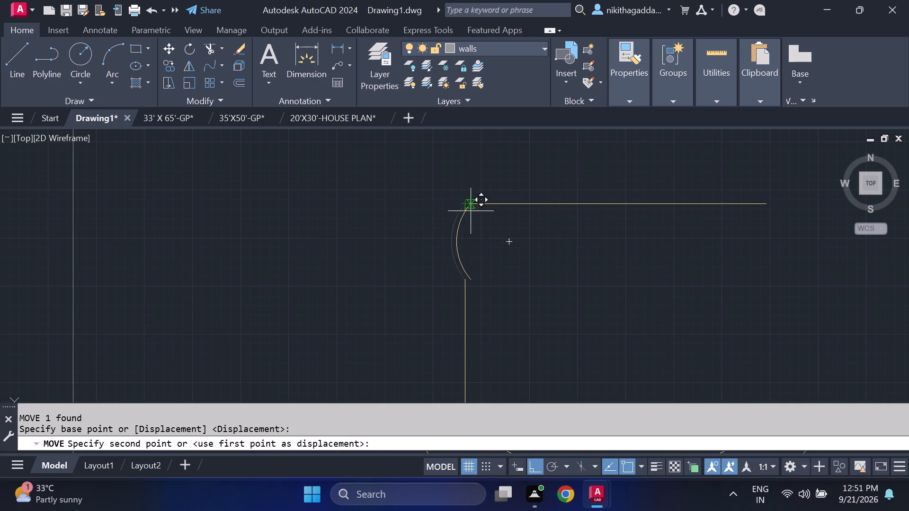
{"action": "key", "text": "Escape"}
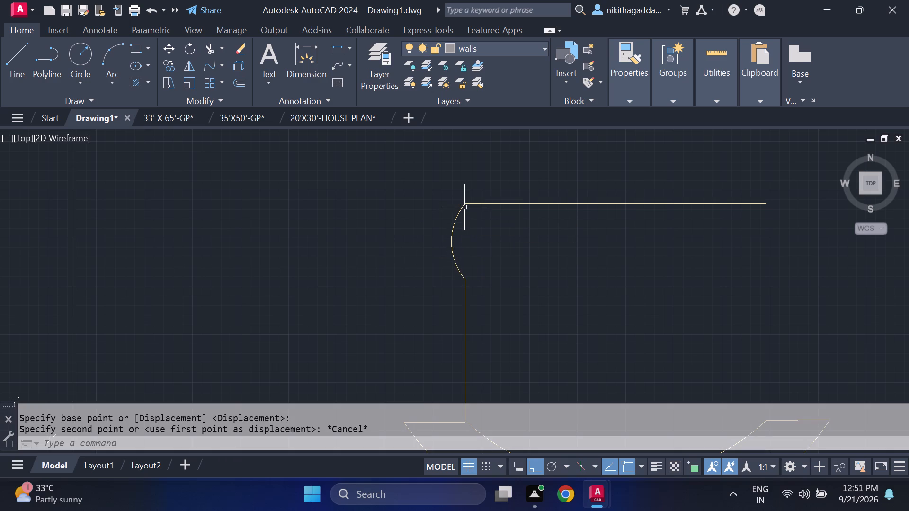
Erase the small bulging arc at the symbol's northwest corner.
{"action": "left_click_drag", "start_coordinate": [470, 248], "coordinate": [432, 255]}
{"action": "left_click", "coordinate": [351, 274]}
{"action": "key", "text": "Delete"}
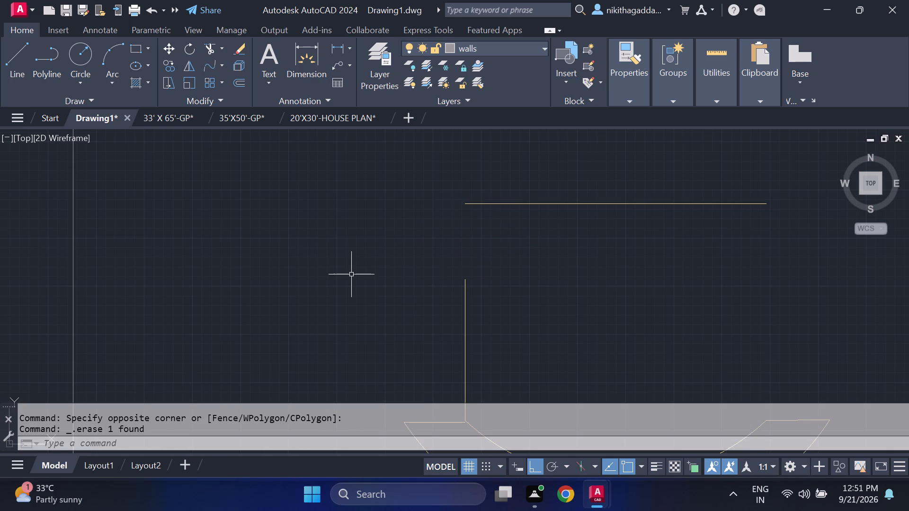
Draw a three-point arc from the west side's north end, crossing the north side just east of its west end and ending north of it.
{"action": "type", "text": "arc"}
{"action": "key", "text": "Return"}
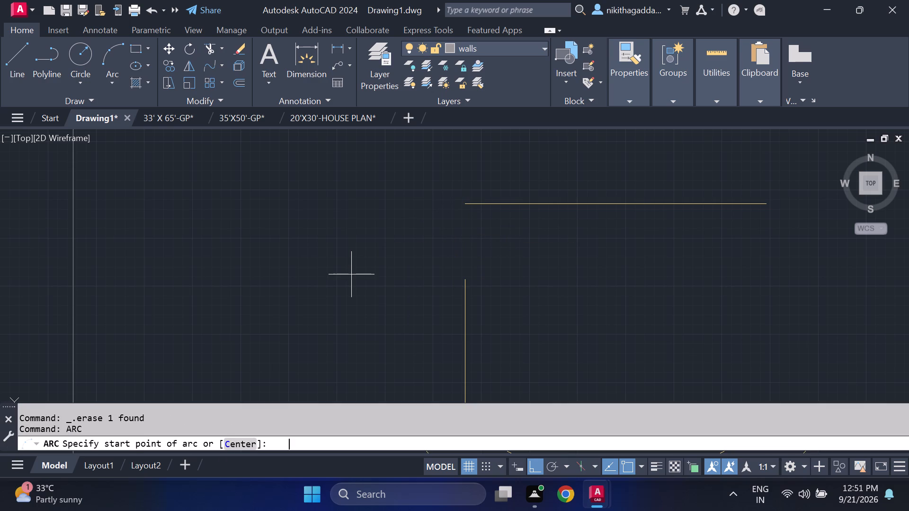
{"action": "left_click", "coordinate": [464, 278]}
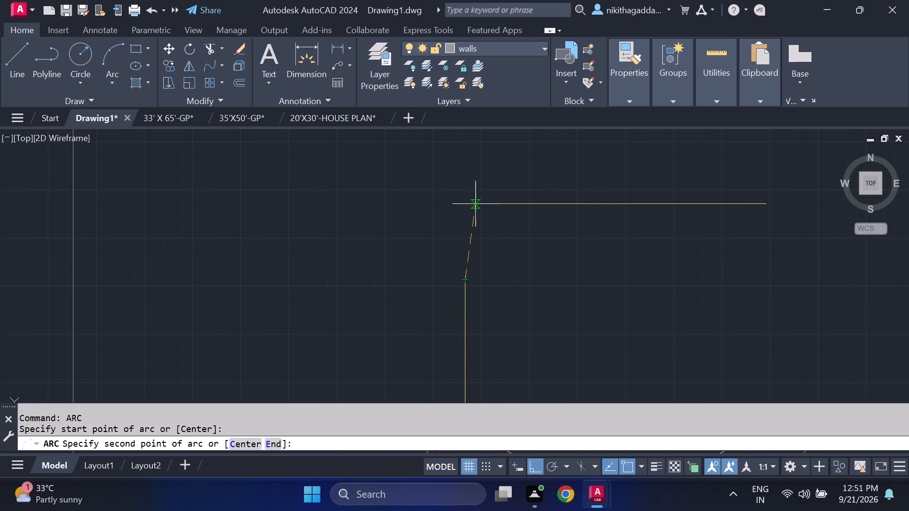
{"action": "left_click", "coordinate": [475, 201]}
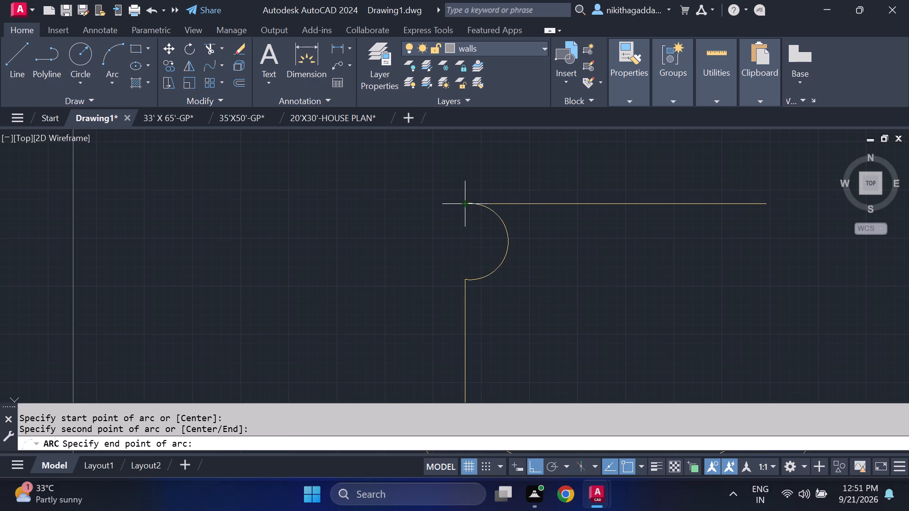
{"action": "left_click", "coordinate": [489, 182]}
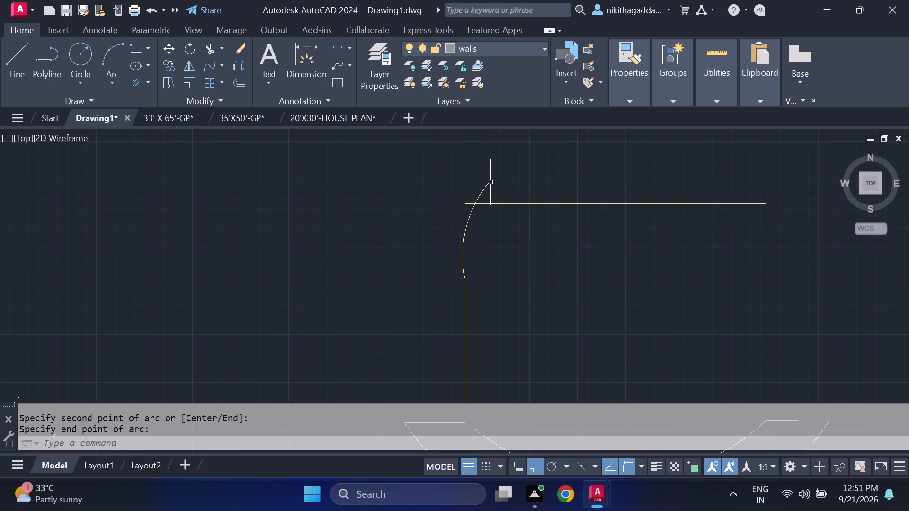
Trim the corner arc's excess north of the north side and the north side's short stub west of the arc.
{"action": "type", "text": "tr"}
{"action": "key", "text": "Return"}
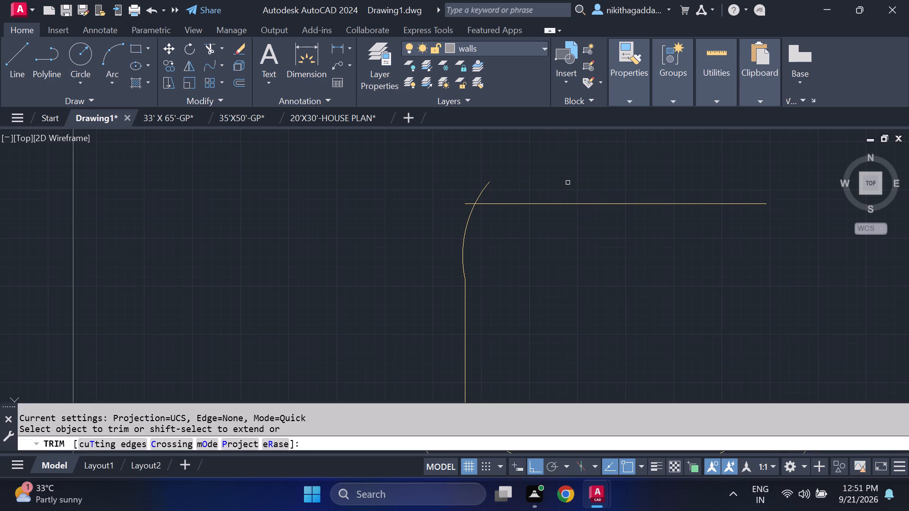
{"action": "left_click", "coordinate": [482, 194]}
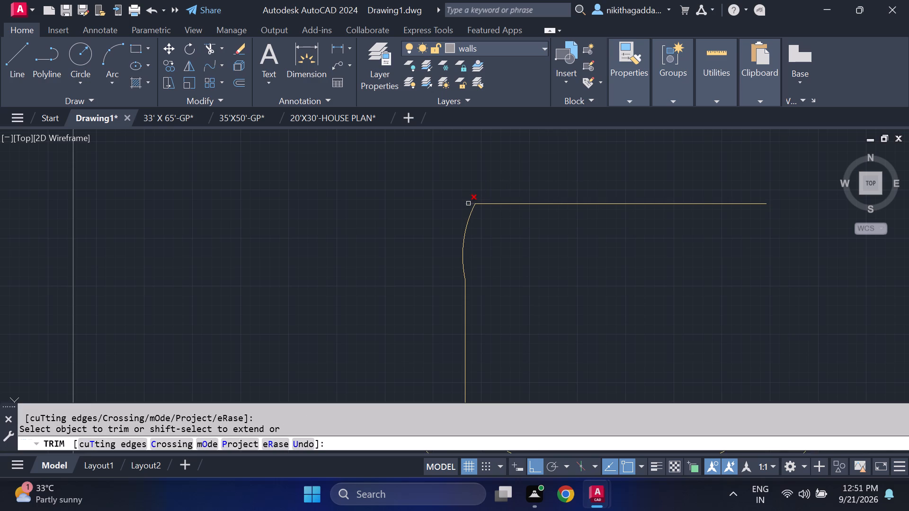
{"action": "left_click", "coordinate": [468, 203]}
{"action": "scroll", "coordinate": [557, 258], "scroll_direction": "down", "scroll_amount": 4}
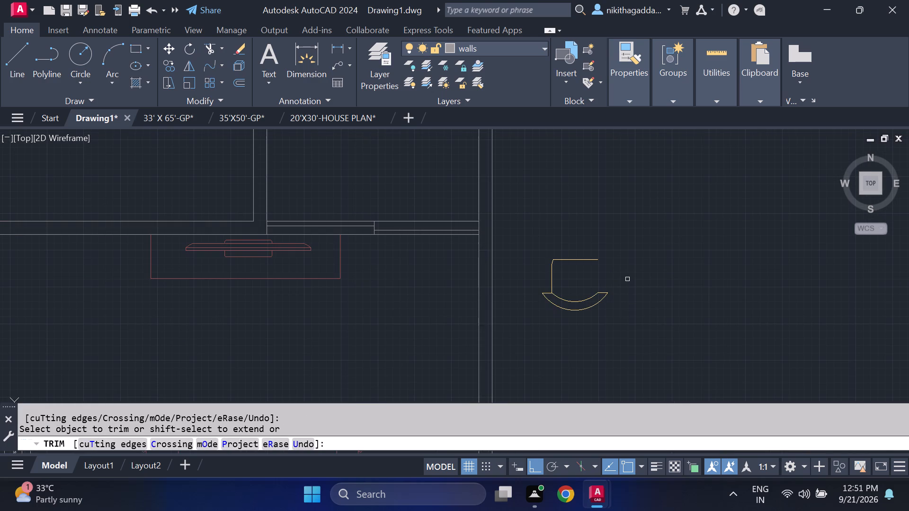
{"action": "key", "text": "Escape"}
Mirror the west side line and corner arc about a vertical axis through the north side's midpoint, keeping the originals.
{"action": "scroll", "coordinate": [565, 261], "scroll_direction": "up", "scroll_amount": 2}
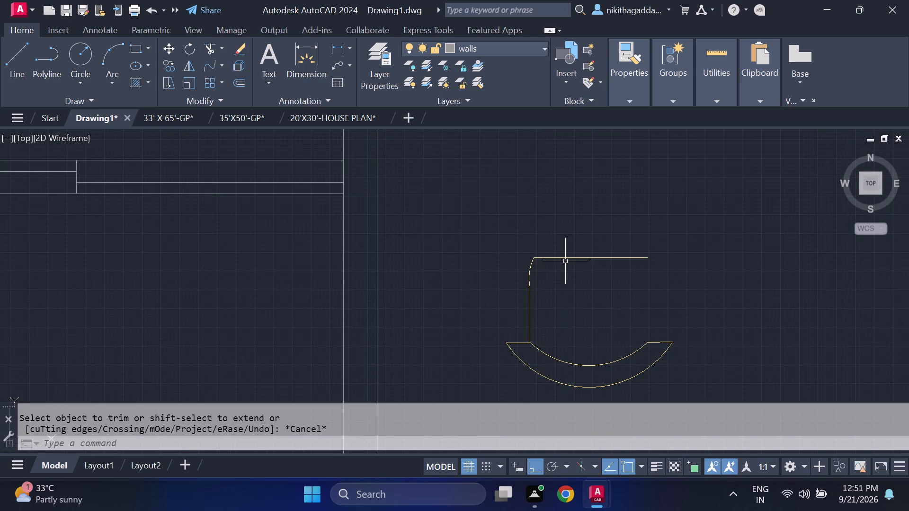
{"action": "left_click", "coordinate": [565, 261]}
{"action": "left_click", "coordinate": [507, 311]}
{"action": "type", "text": "mi"}
{"action": "key", "text": "Return"}
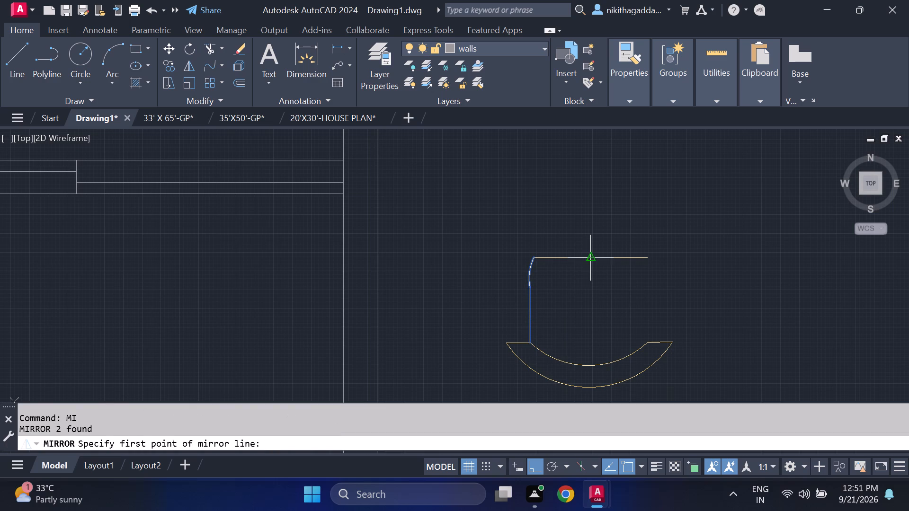
{"action": "left_click", "coordinate": [592, 261]}
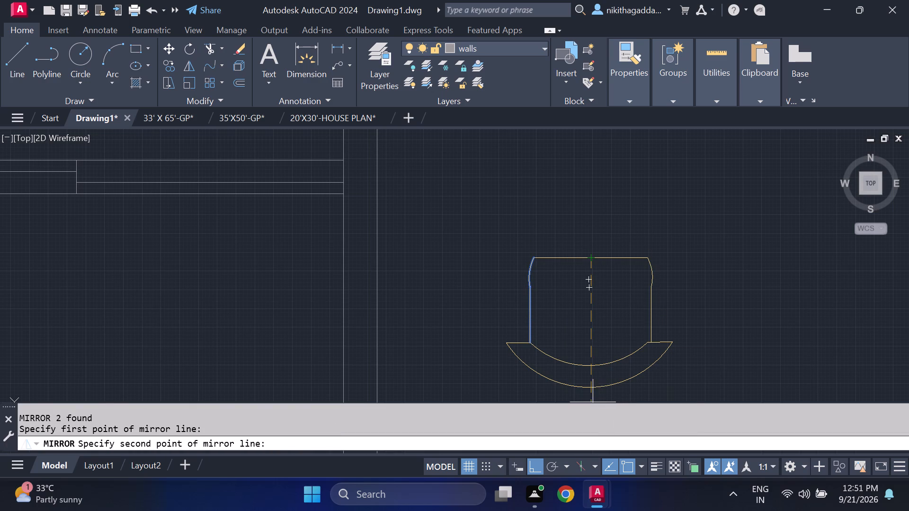
{"action": "middle_click_drag", "start_coordinate": [593, 400], "coordinate": [587, 339]}
{"action": "left_click", "coordinate": [591, 357]}
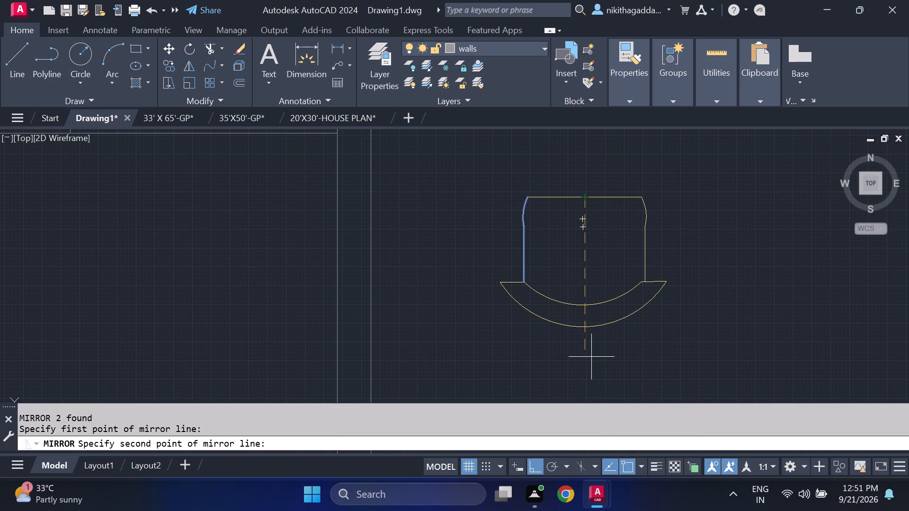
{"action": "type", "text": "no"}
{"action": "key", "text": "Return"}
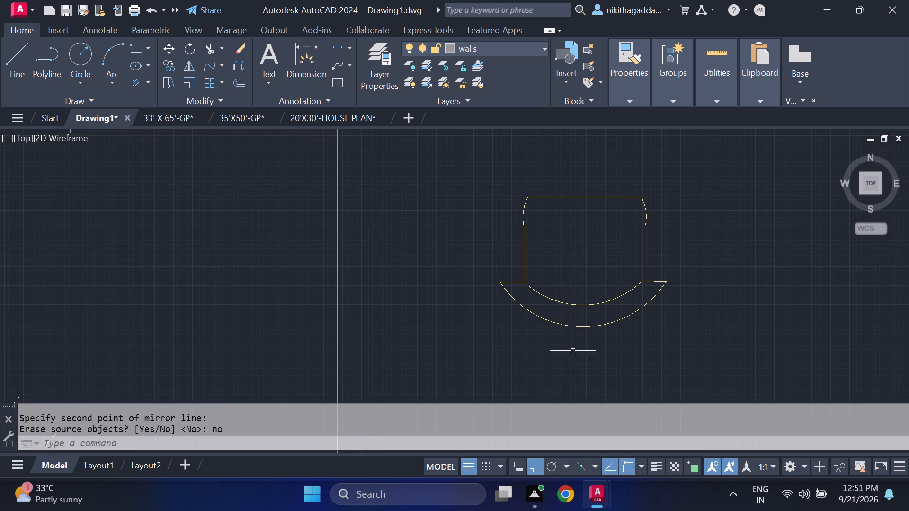
{"action": "scroll", "coordinate": [575, 344], "scroll_direction": "down", "scroll_amount": 2}
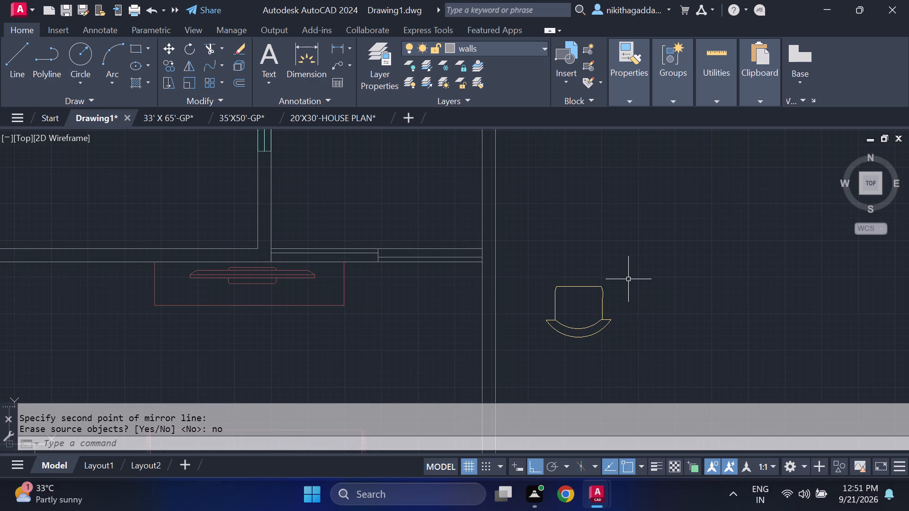
Copy the finished chair symbol about 1'-9" due east, forming a side-by-side pair outside the east wall.
{"action": "left_click", "coordinate": [634, 267]}
{"action": "left_click", "coordinate": [522, 370]}
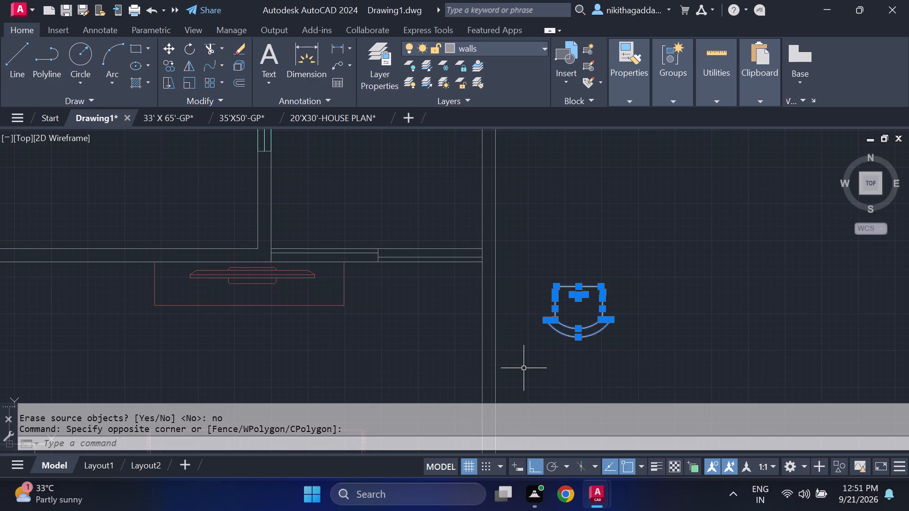
{"action": "type", "text": "co"}
{"action": "key", "text": "Return"}
{"action": "scroll", "coordinate": [584, 352], "scroll_direction": "up", "scroll_amount": 2}
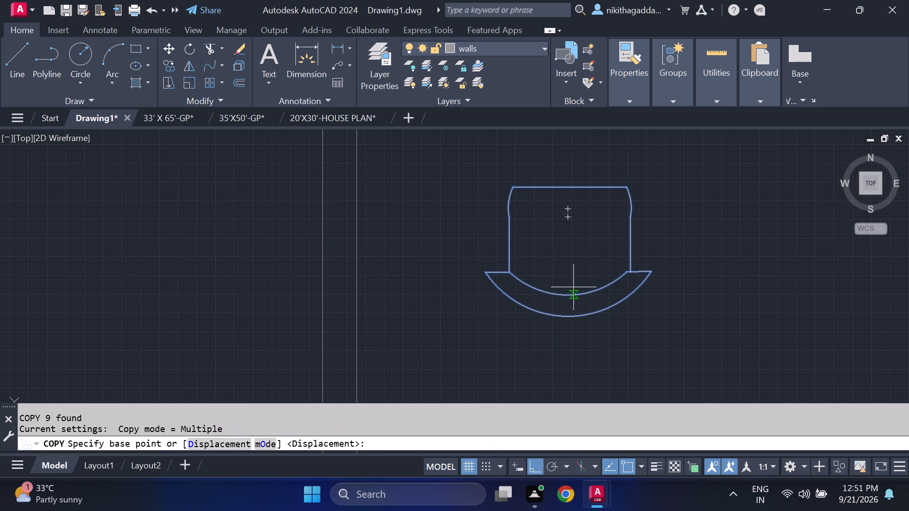
{"action": "left_click", "coordinate": [572, 217]}
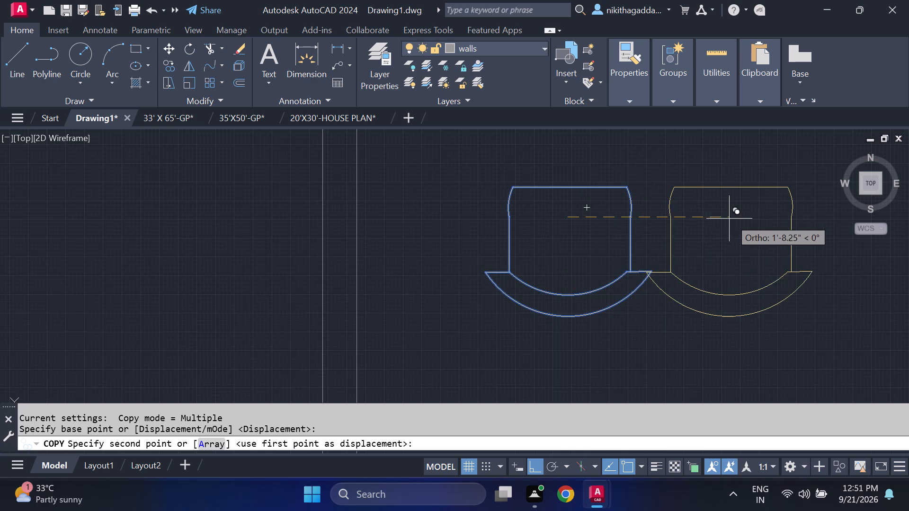
{"action": "left_click", "coordinate": [733, 218]}
{"action": "scroll", "coordinate": [733, 218], "scroll_direction": "down", "scroll_amount": 3}
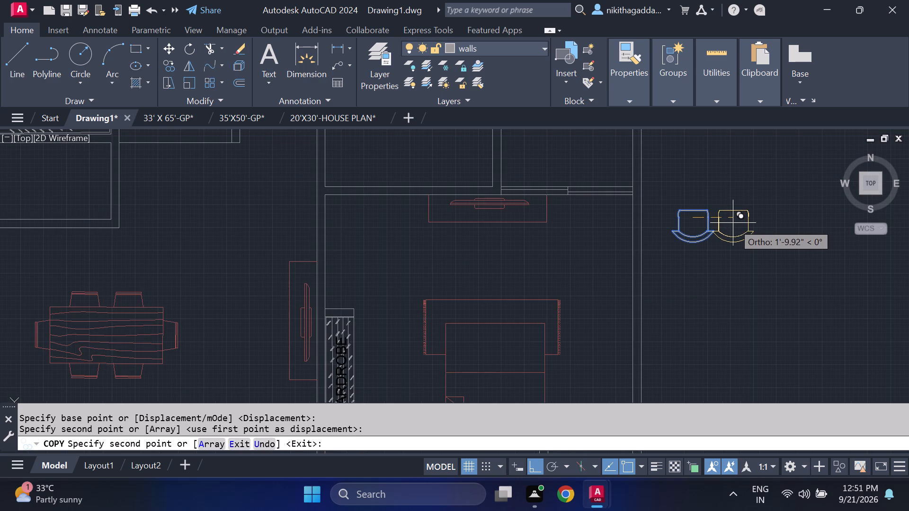
{"action": "key", "text": "Escape"}
{"action": "middle_click_drag", "start_coordinate": [733, 223], "coordinate": [710, 282]}
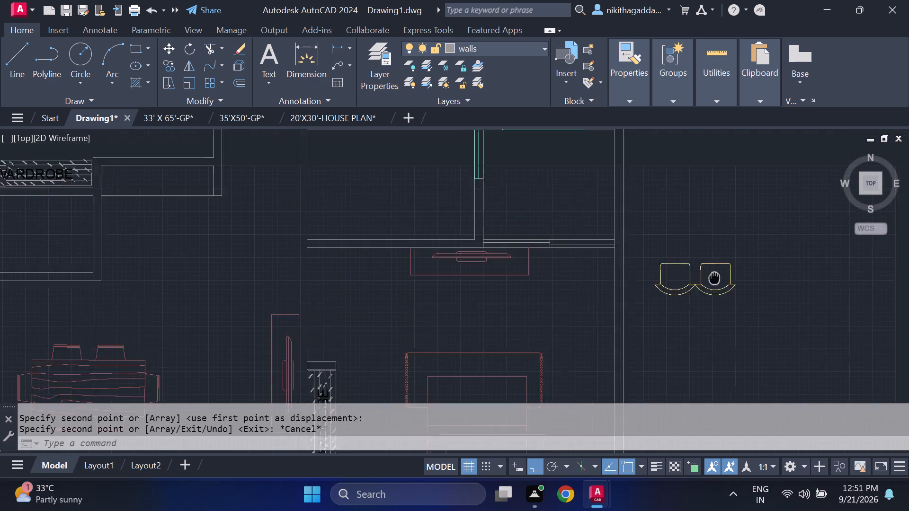
{"action": "middle_click_drag", "start_coordinate": [710, 282], "coordinate": [634, 328]}
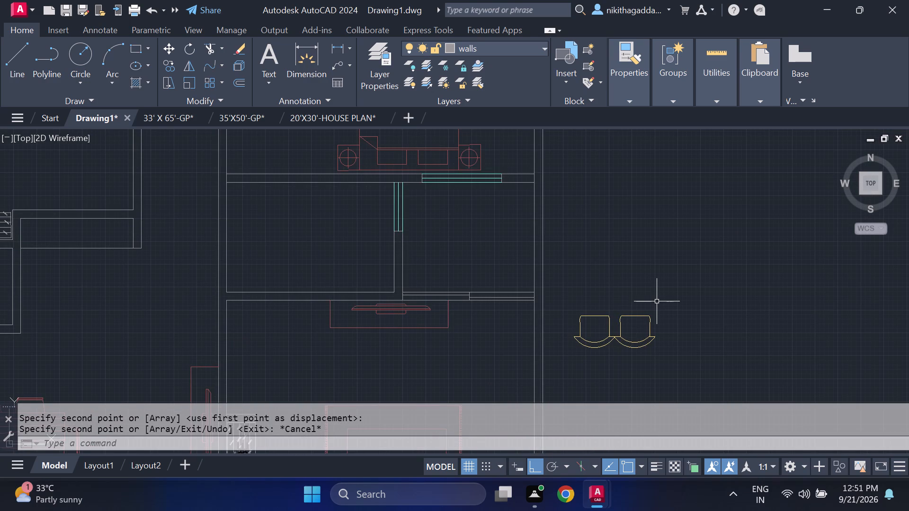
Set the current drawing colour to ByLayer.
{"action": "key", "text": "c"}
{"action": "key", "text": "Escape"}
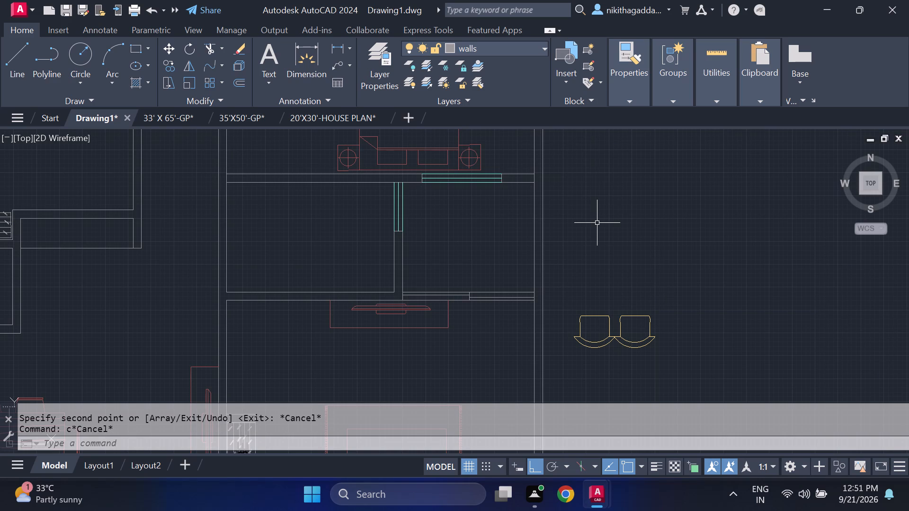
{"action": "type", "text": "co"}
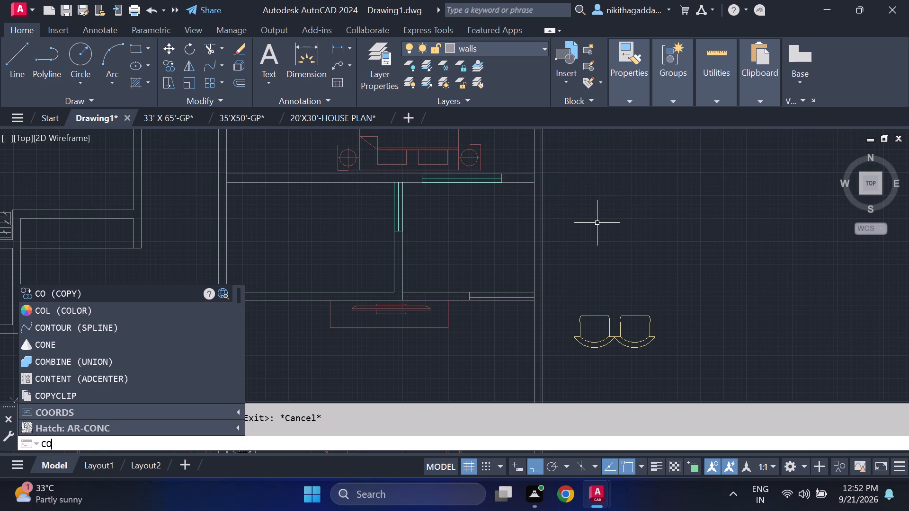
{"action": "left_click", "coordinate": [82, 309]}
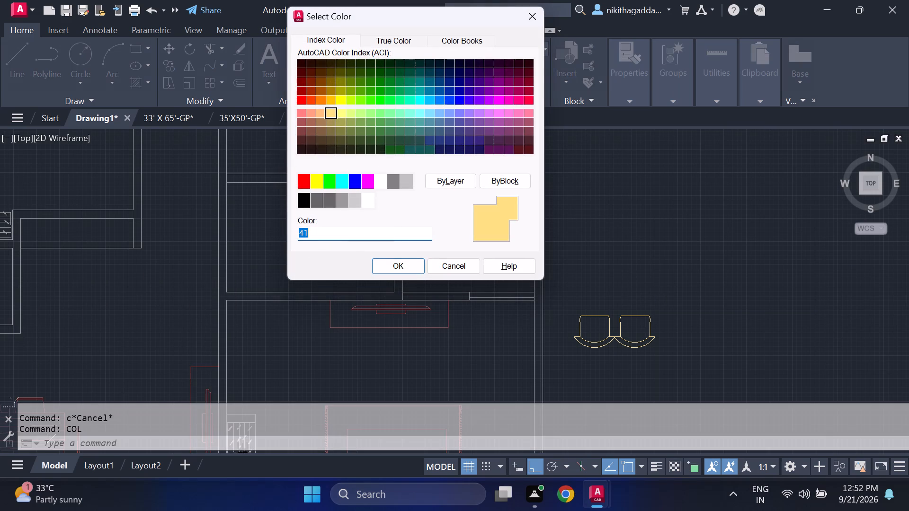
{"action": "left_click", "coordinate": [454, 181]}
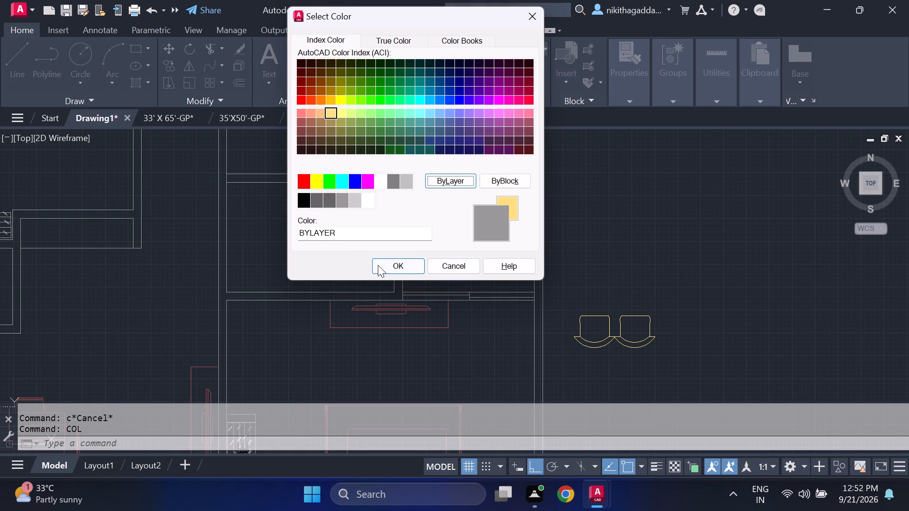
{"action": "left_click", "coordinate": [399, 264]}
Draw a circular table with a radius of about 7.5" just north of the two chairs, centred between them.
{"action": "key", "text": "l"}
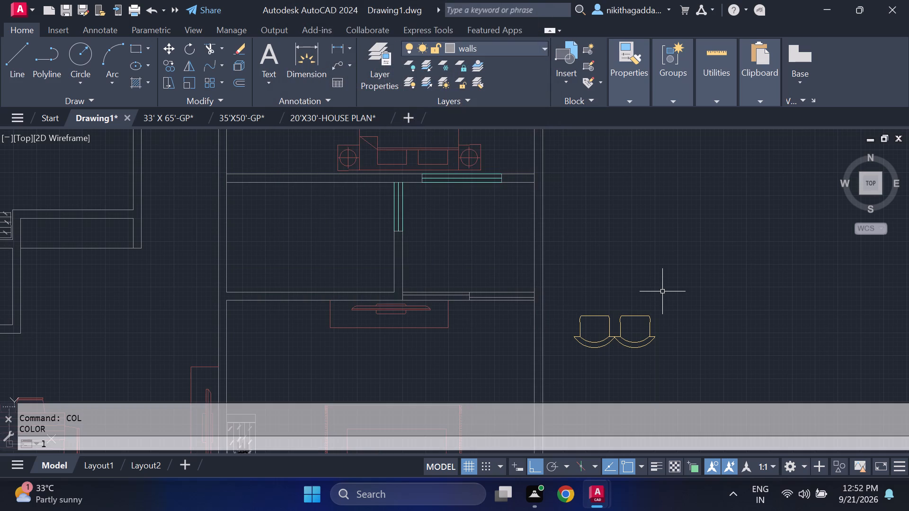
{"action": "key", "text": "BackSpace"}
{"action": "key", "text": "c"}
{"action": "key", "text": "Return"}
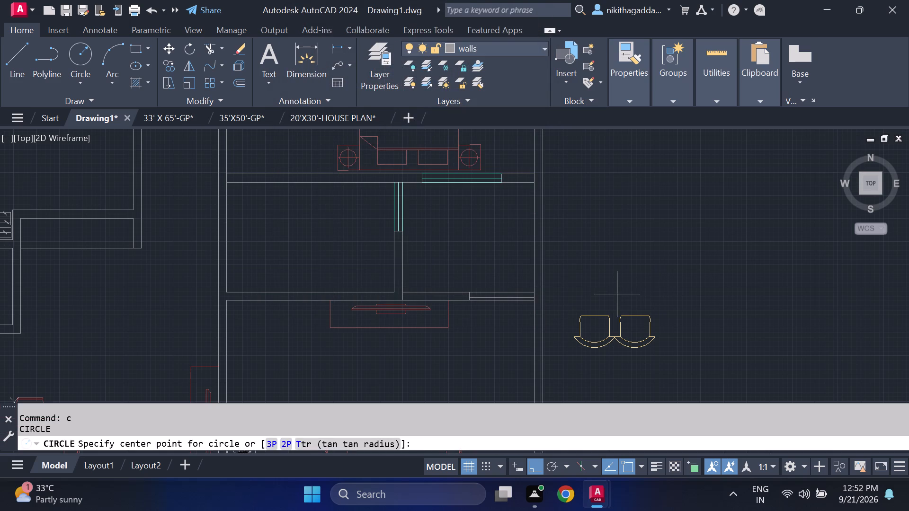
{"action": "scroll", "coordinate": [614, 294], "scroll_direction": "up", "scroll_amount": 1}
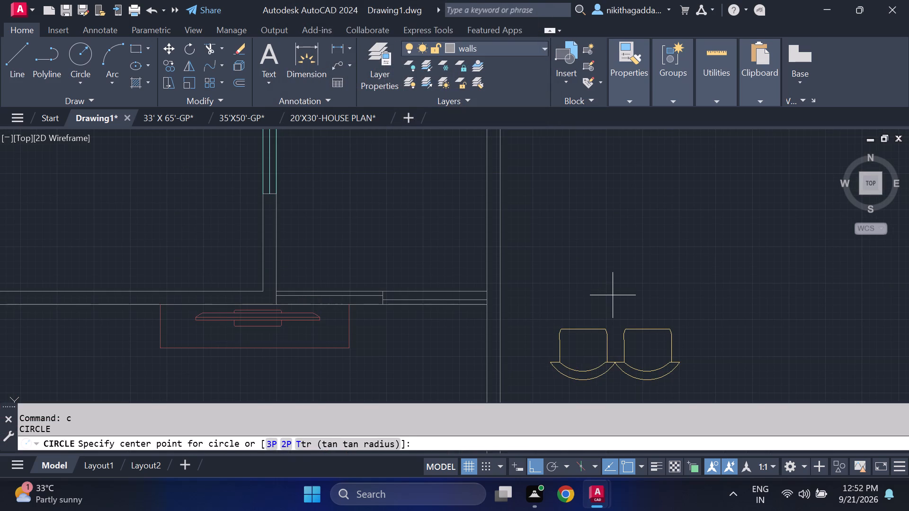
{"action": "left_click", "coordinate": [614, 295]}
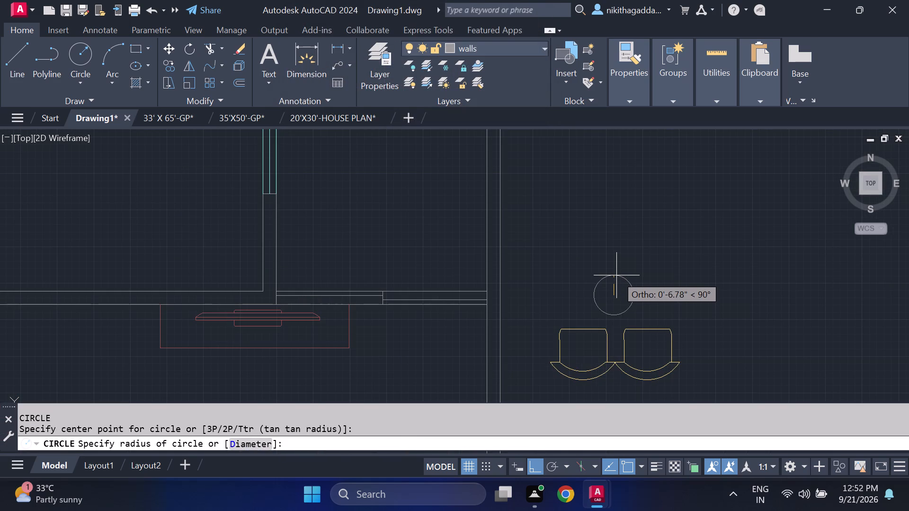
{"action": "left_click", "coordinate": [616, 273]}
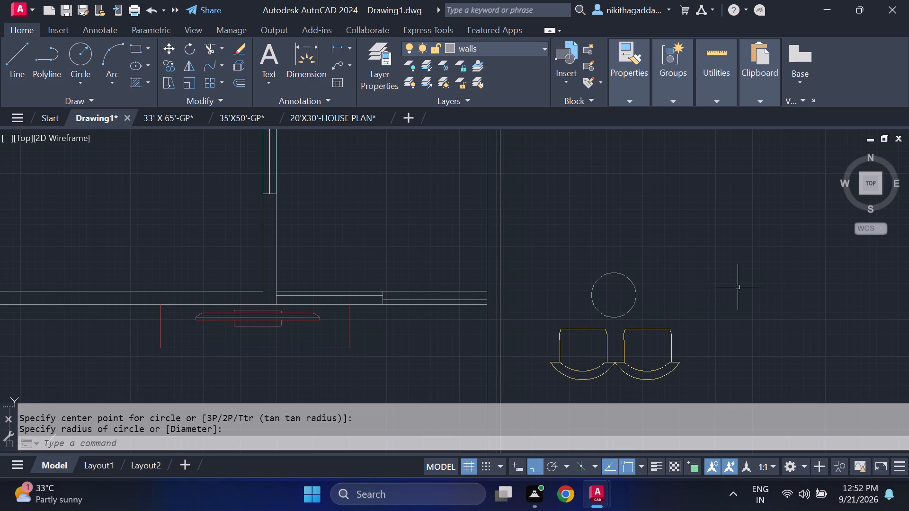
Hatch the inside of the circular table with the AR-HBONE pattern in ByLayer colour at scale 1.00.
{"action": "type", "text": "hatch"}
{"action": "key", "text": "Return"}
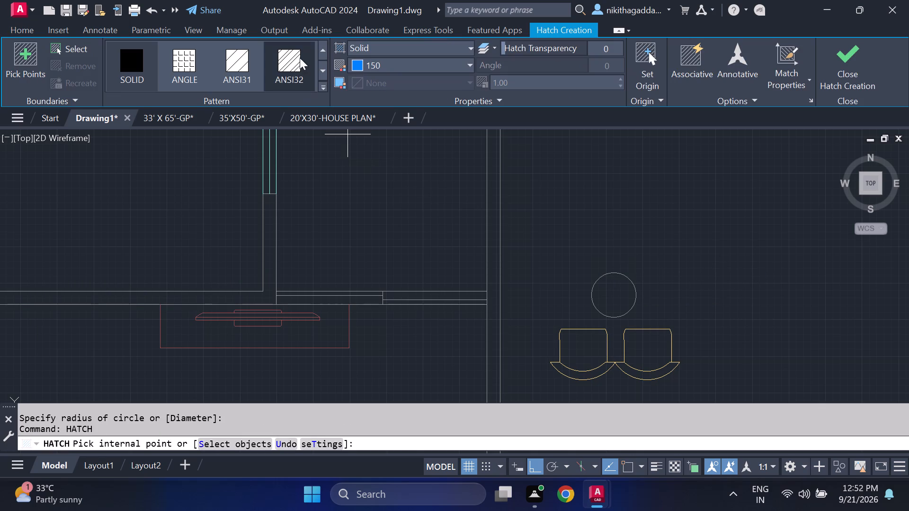
{"action": "left_click", "coordinate": [321, 51]}
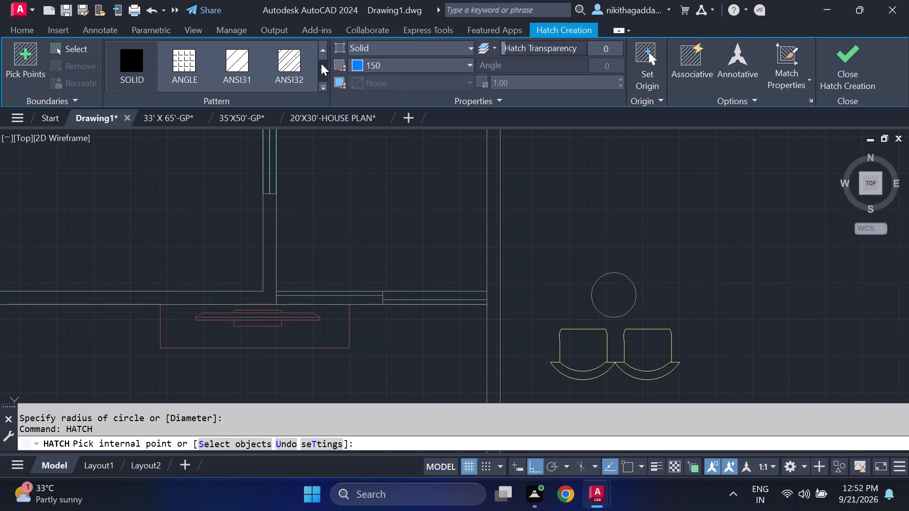
{"action": "left_click", "coordinate": [321, 70]}
{"action": "left_click", "coordinate": [321, 70]}
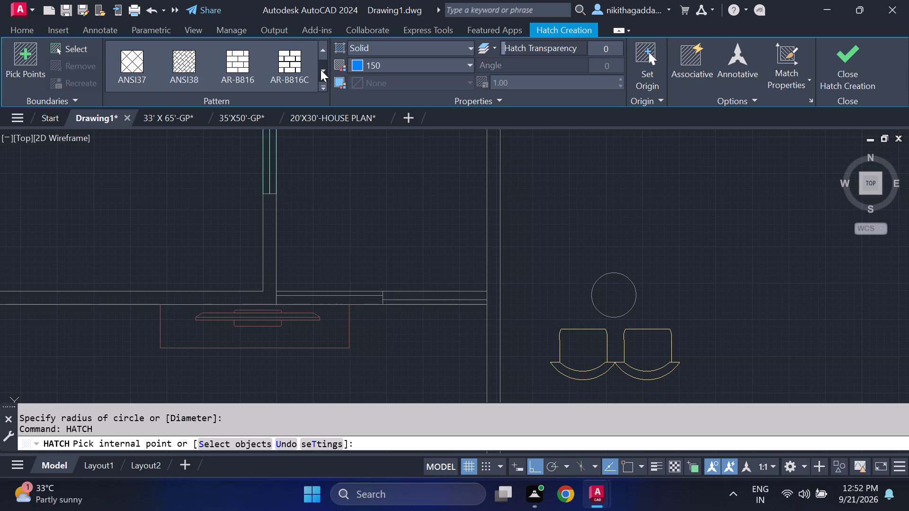
{"action": "left_click", "coordinate": [321, 70]}
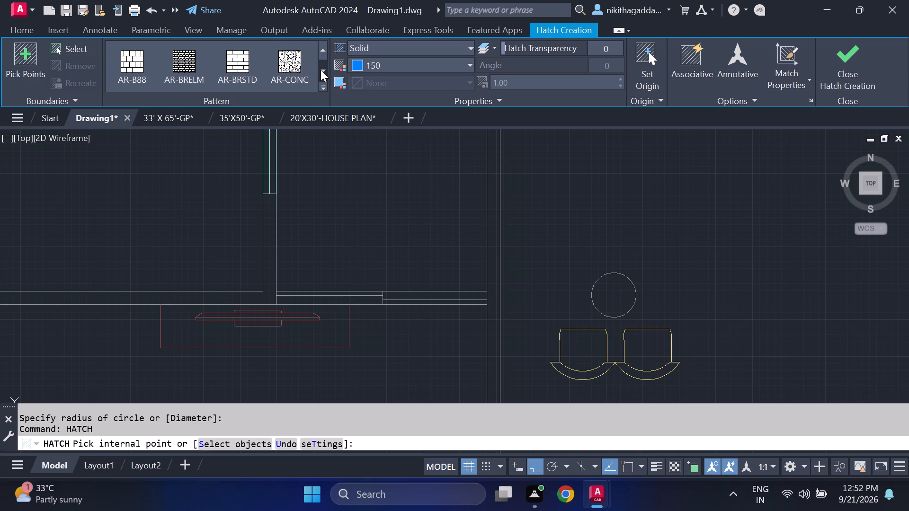
{"action": "left_click", "coordinate": [321, 70]}
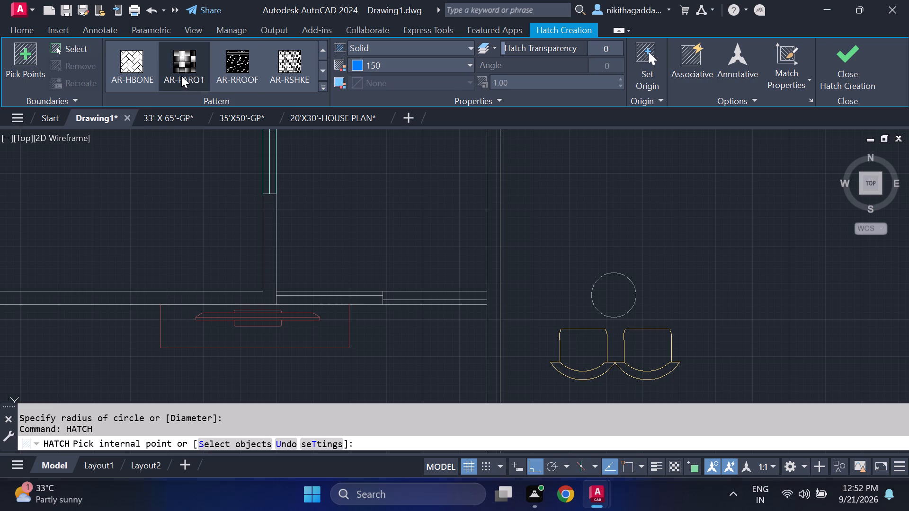
{"action": "left_click", "coordinate": [149, 66]}
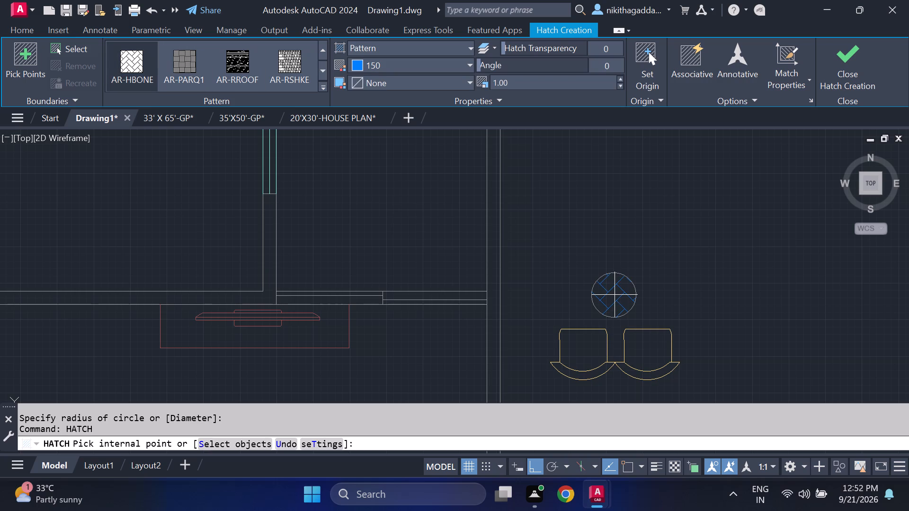
{"action": "left_click", "coordinate": [457, 65]}
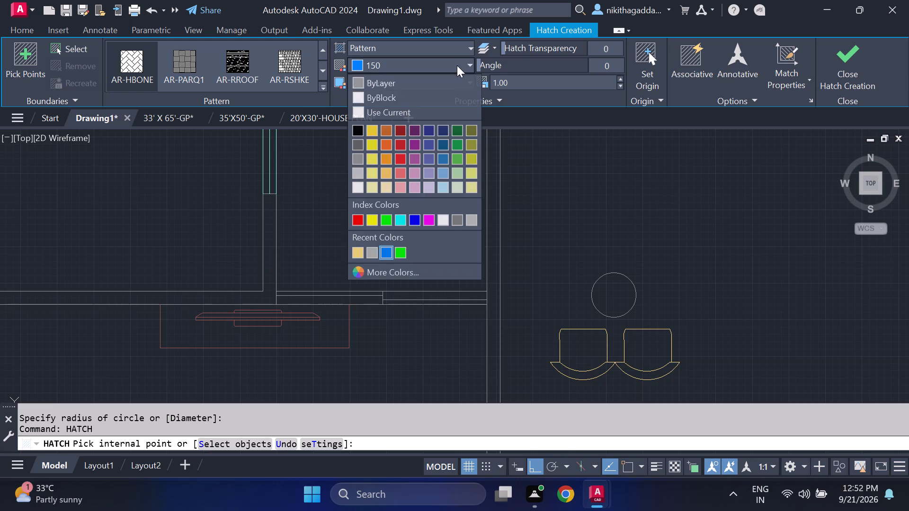
{"action": "left_click", "coordinate": [380, 79]}
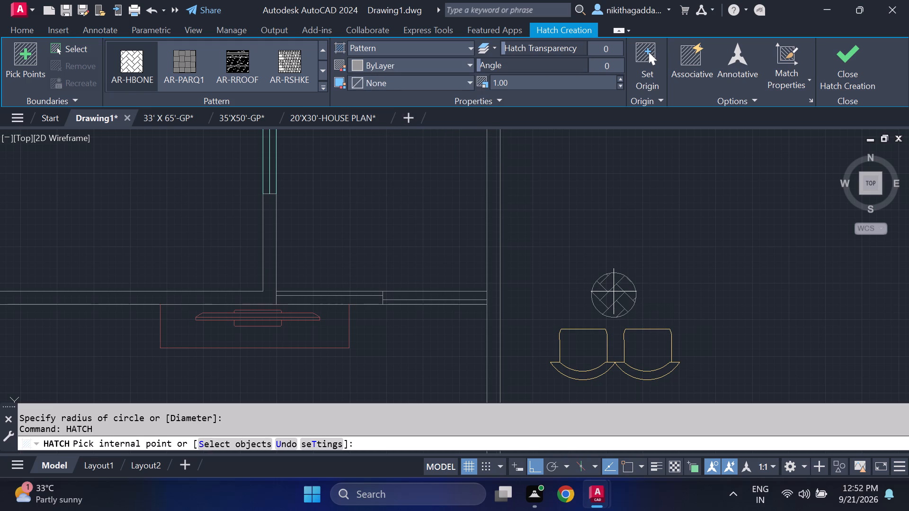
{"action": "left_click", "coordinate": [614, 291]}
{"action": "left_click", "coordinate": [845, 63]}
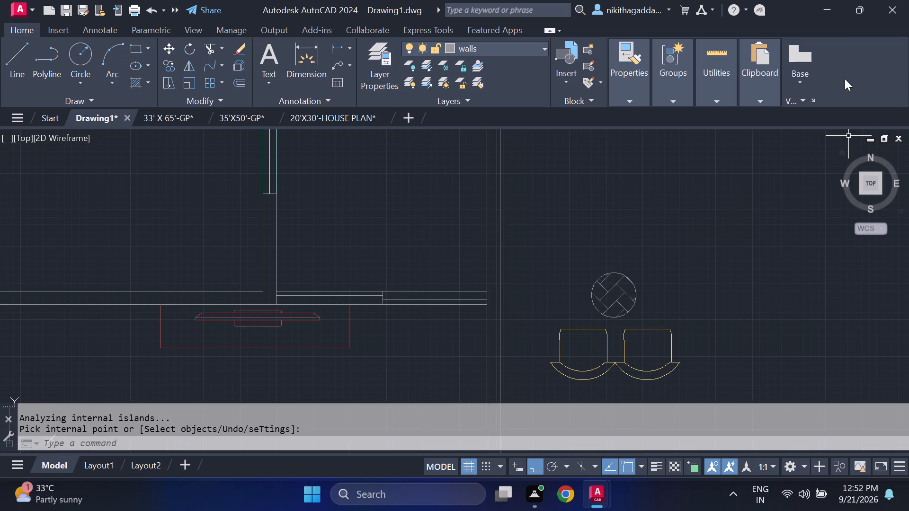
Rotate the two chairs and hatched table 90° about the table's centre so the chairs sit east of it.
{"action": "scroll", "coordinate": [774, 231], "scroll_direction": "down", "scroll_amount": 3}
{"action": "middle_click_drag", "start_coordinate": [734, 294], "coordinate": [727, 297]}
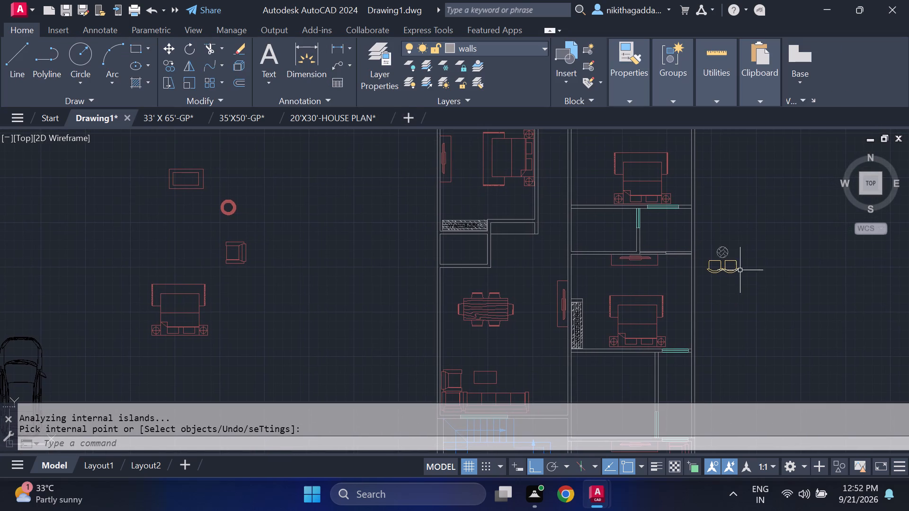
{"action": "scroll", "coordinate": [744, 245], "scroll_direction": "up", "scroll_amount": 1}
{"action": "left_click", "coordinate": [746, 238]}
{"action": "left_click", "coordinate": [679, 332]}
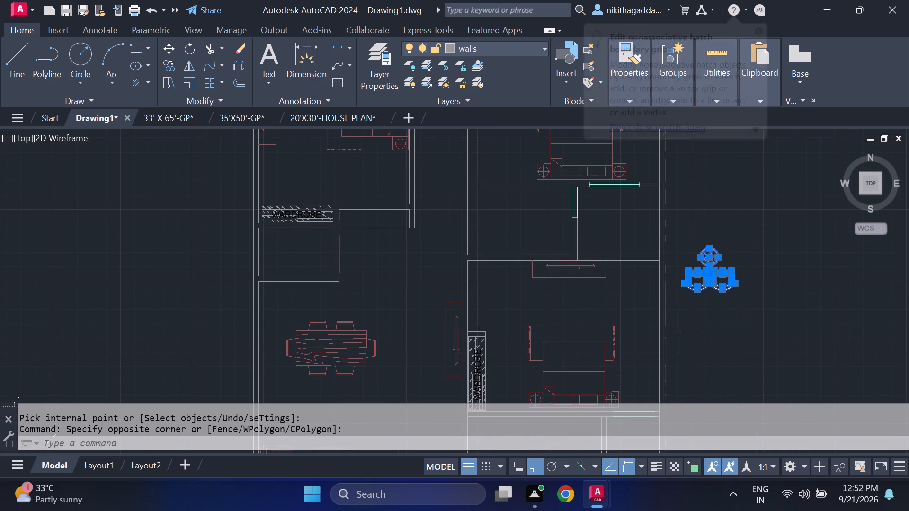
{"action": "type", "text": "ro"}
{"action": "key", "text": "Return"}
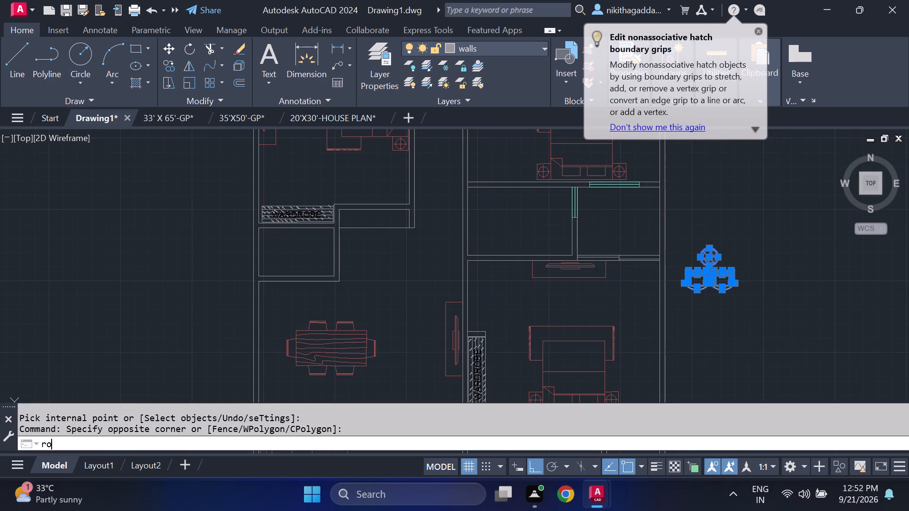
{"action": "left_click", "coordinate": [713, 256]}
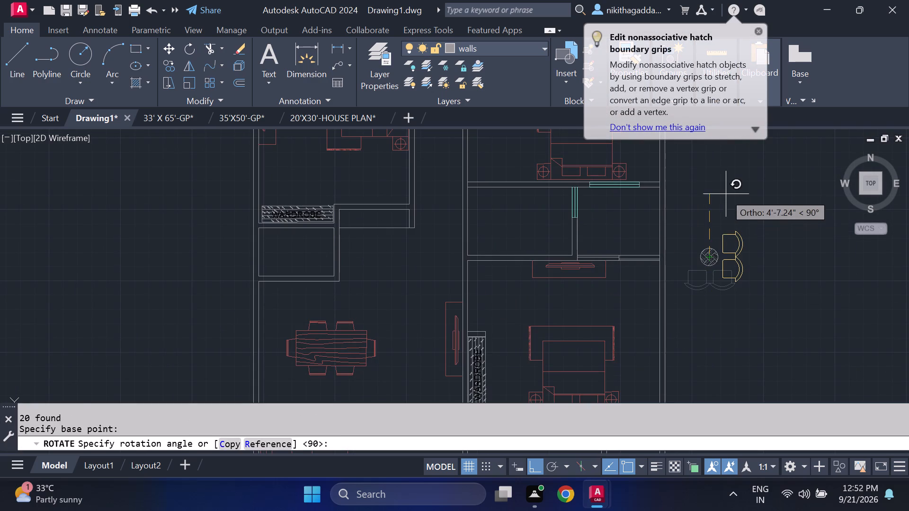
{"action": "left_click", "coordinate": [712, 191]}
Move the chairs and table, with Ortho off, into the middle east bedroom, northeast of the bed beside the east wall.
{"action": "left_click", "coordinate": [817, 215]}
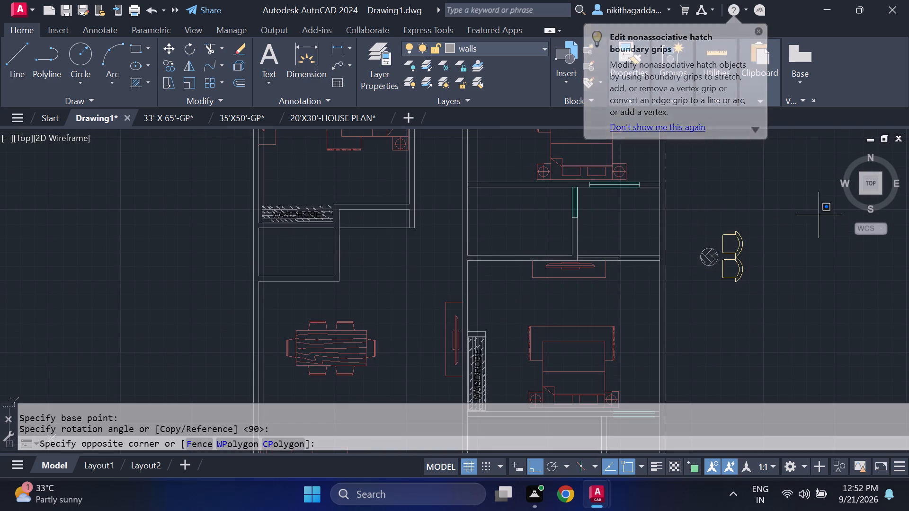
{"action": "left_click", "coordinate": [694, 322]}
{"action": "key", "text": "m"}
{"action": "key", "text": "Return"}
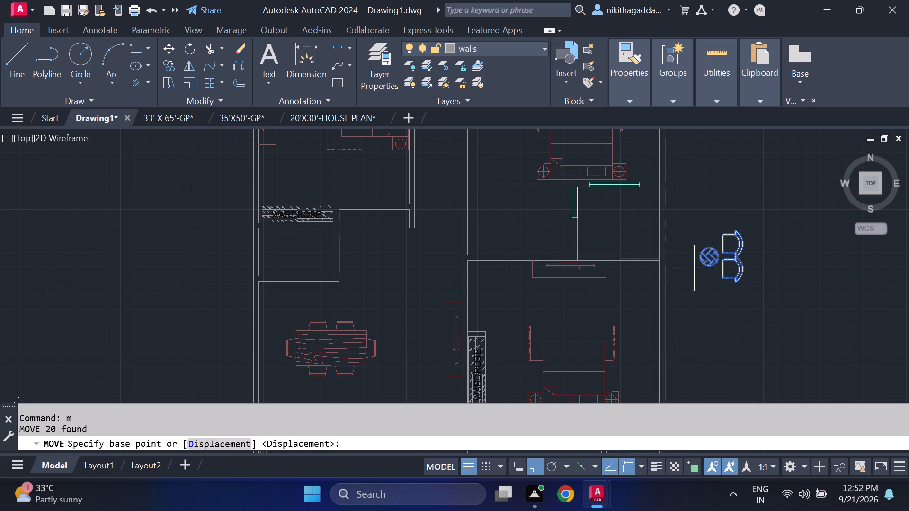
{"action": "left_click", "coordinate": [709, 258]}
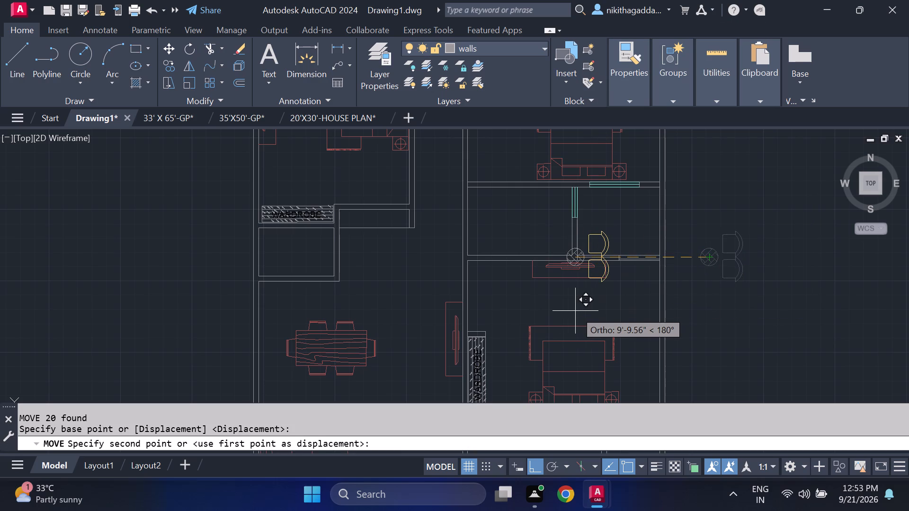
{"action": "key", "text": "F8"}
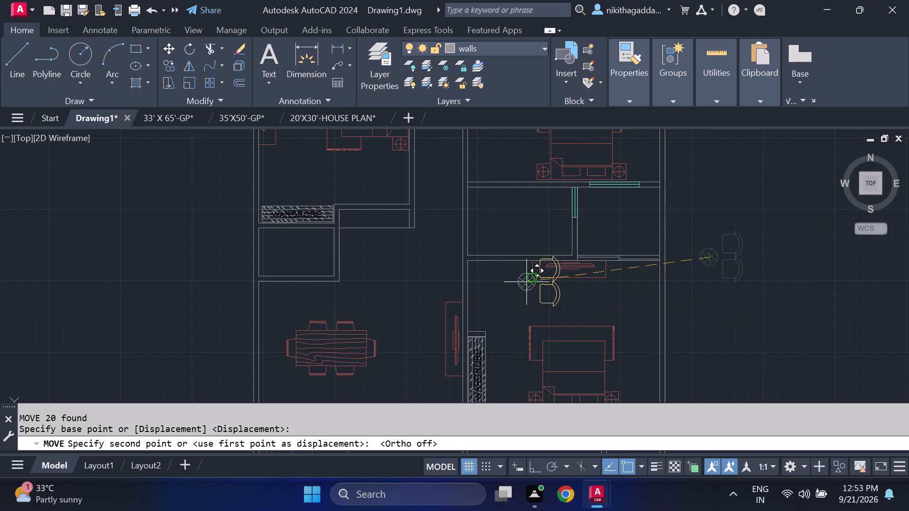
{"action": "scroll", "coordinate": [620, 301], "scroll_direction": "up", "scroll_amount": 1}
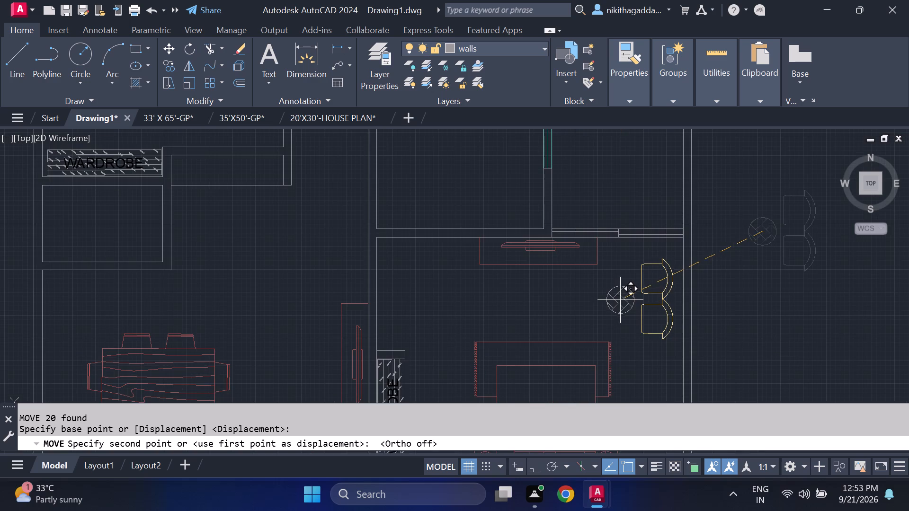
{"action": "left_click", "coordinate": [622, 294]}
{"action": "scroll", "coordinate": [695, 292], "scroll_direction": "down", "scroll_amount": 3}
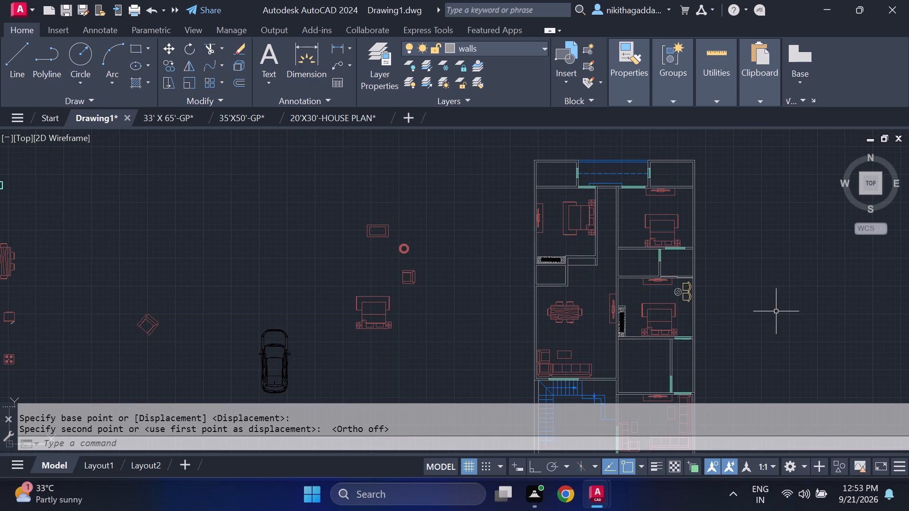
Move the car into the parking area, east of the staircase's west flight and just south of its north flight.
{"action": "middle_click_drag", "start_coordinate": [770, 298], "coordinate": [747, 224]}
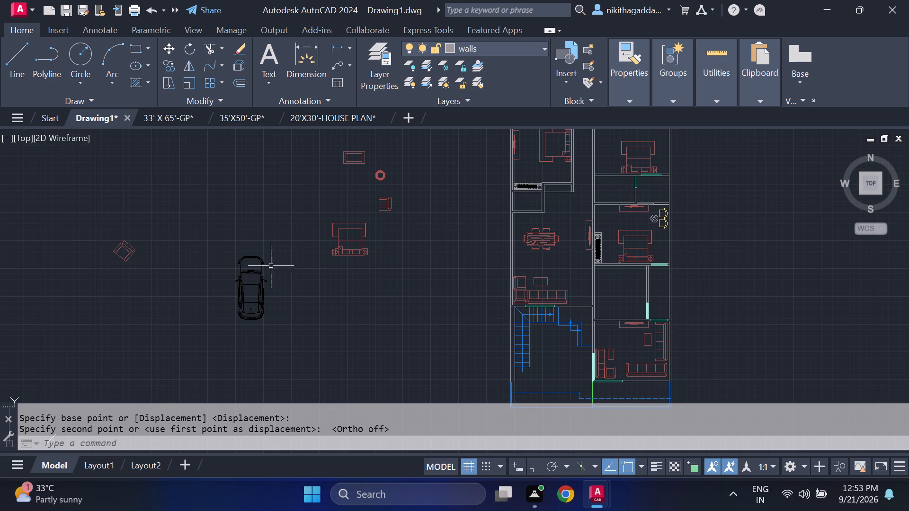
{"action": "left_click", "coordinate": [276, 243]}
{"action": "left_click", "coordinate": [178, 352]}
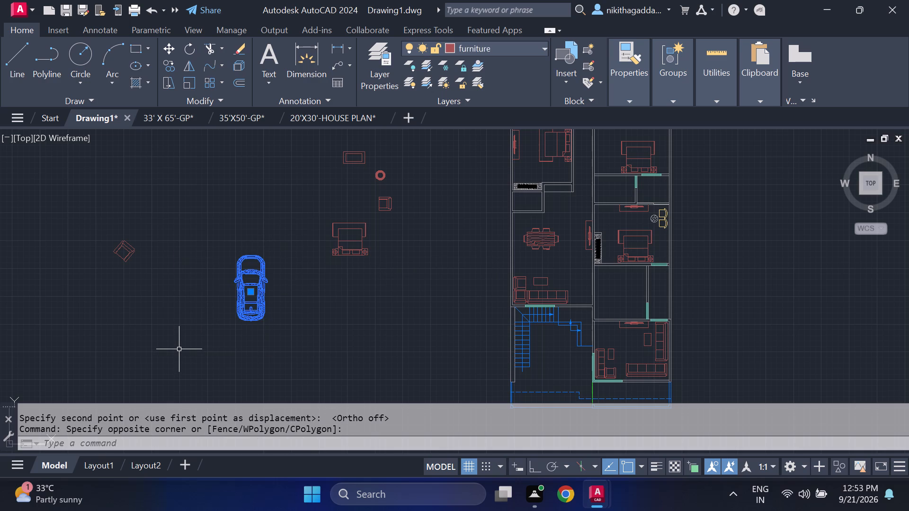
{"action": "key", "text": "m"}
{"action": "key", "text": "Return"}
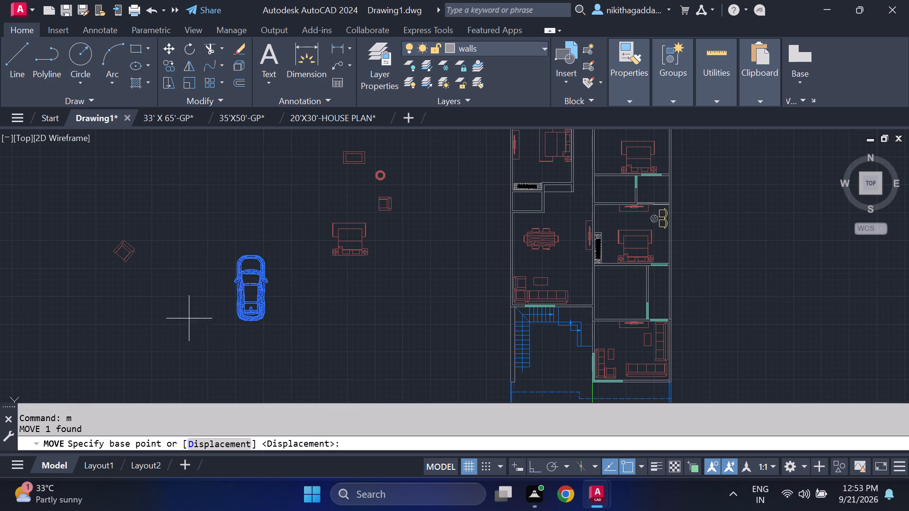
{"action": "scroll", "coordinate": [245, 247], "scroll_direction": "up", "scroll_amount": 2}
{"action": "left_click", "coordinate": [260, 271]}
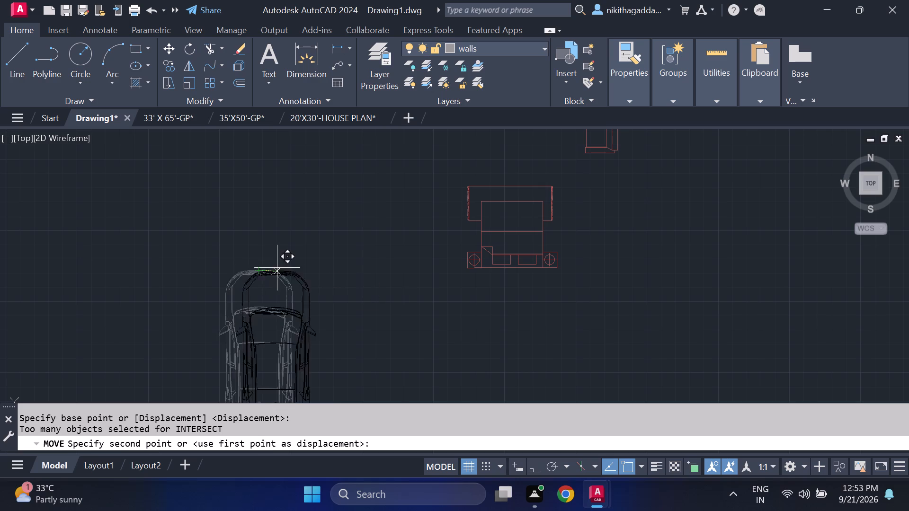
{"action": "scroll", "coordinate": [643, 322], "scroll_direction": "down", "scroll_amount": 2}
{"action": "middle_click_drag", "start_coordinate": [677, 318], "coordinate": [463, 179]}
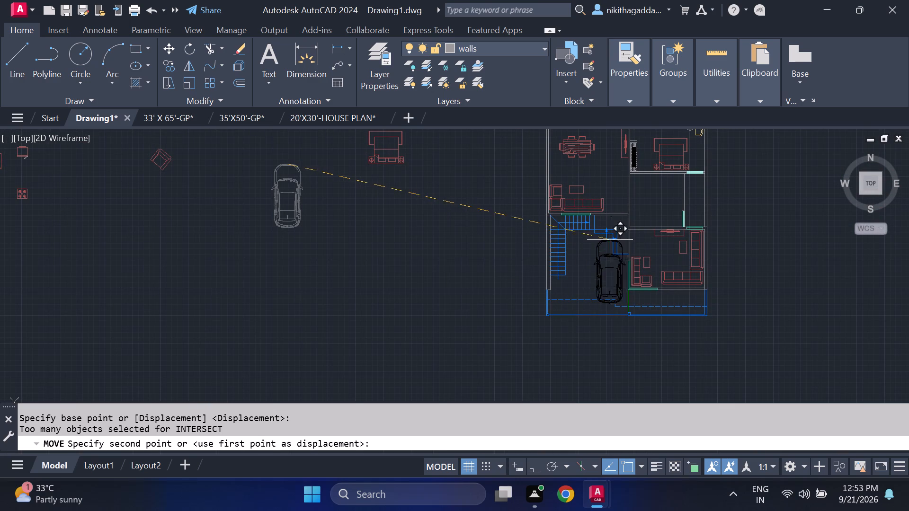
{"action": "scroll", "coordinate": [579, 244], "scroll_direction": "up", "scroll_amount": 2}
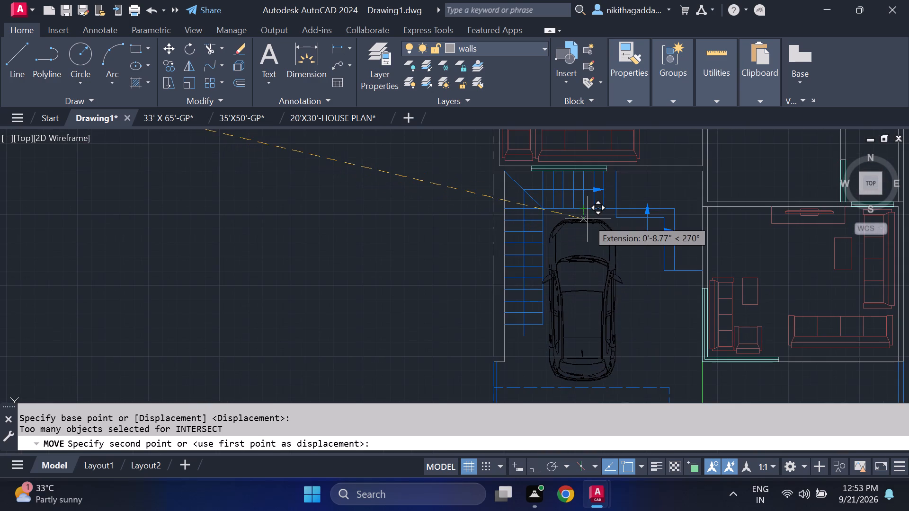
{"action": "scroll", "coordinate": [589, 218], "scroll_direction": "up", "scroll_amount": 2}
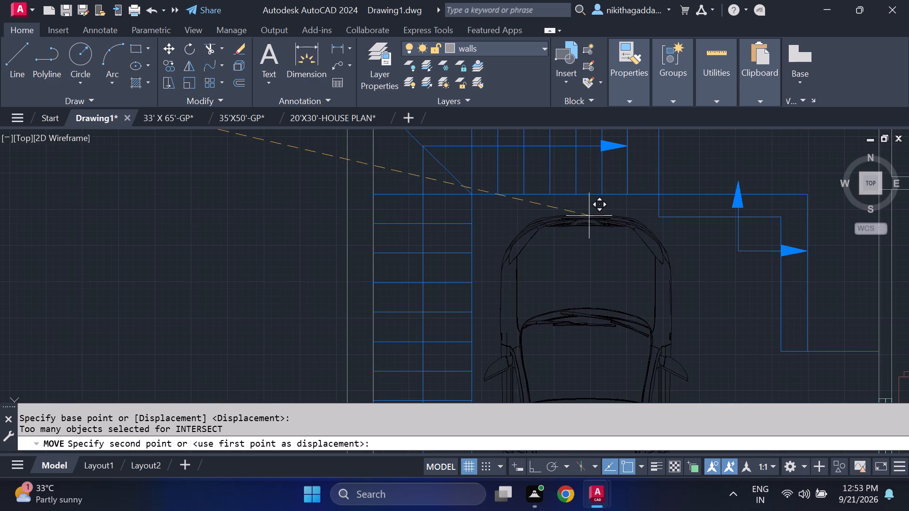
{"action": "left_click", "coordinate": [588, 208]}
Delete the slanted open-door lines at the southeast corner of the refrigerator symbol among the spare furniture west of the plan.
{"action": "scroll", "coordinate": [588, 208], "scroll_direction": "down", "scroll_amount": 3}
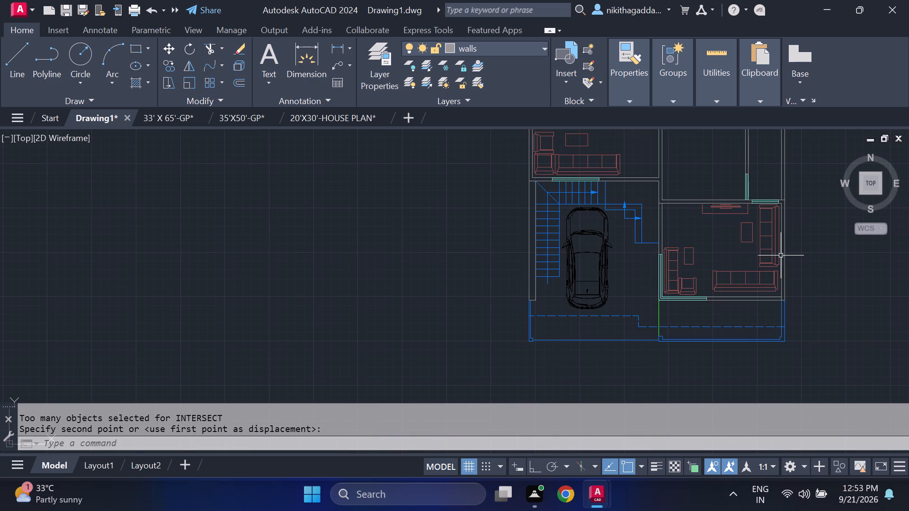
{"action": "middle_click_drag", "start_coordinate": [251, 255], "coordinate": [252, 259]}
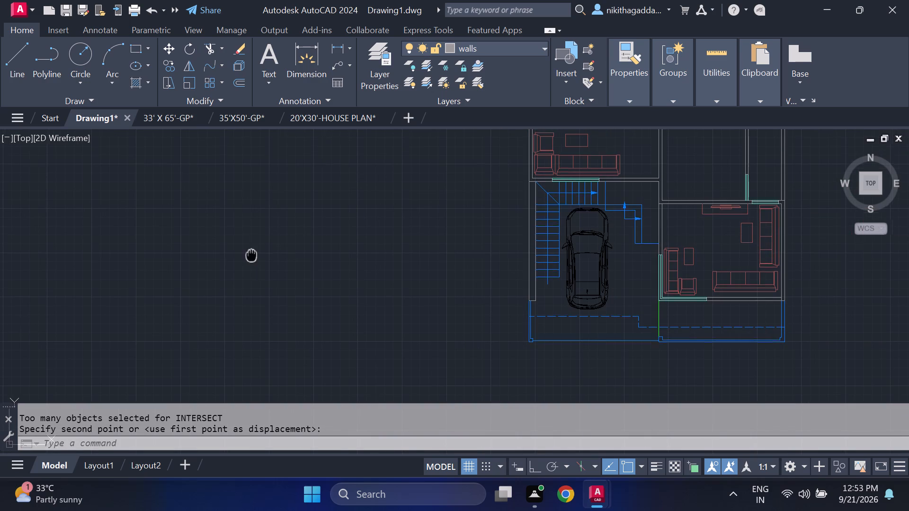
{"action": "middle_click_drag", "start_coordinate": [252, 259], "coordinate": [404, 254]}
{"action": "scroll", "coordinate": [405, 253], "scroll_direction": "down", "scroll_amount": 2}
{"action": "middle_click_drag", "start_coordinate": [347, 235], "coordinate": [351, 304]}
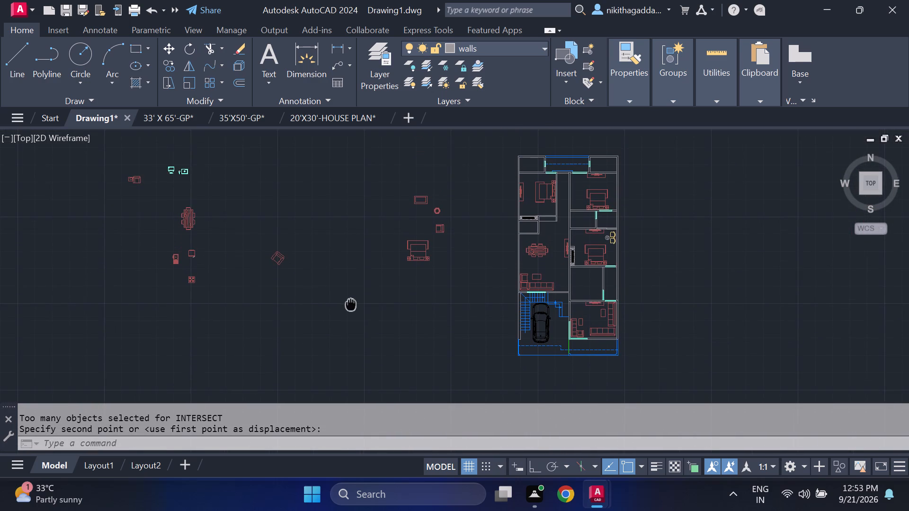
{"action": "middle_click_drag", "start_coordinate": [351, 304], "coordinate": [348, 303]}
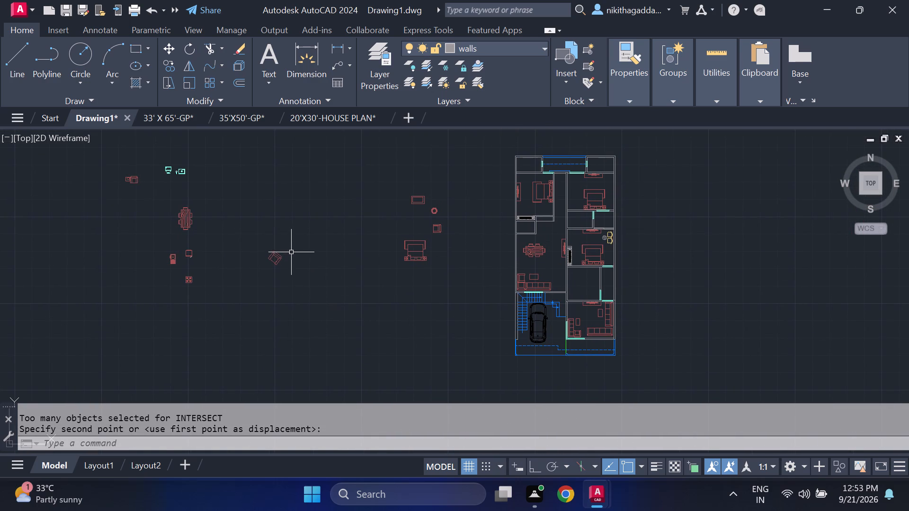
{"action": "scroll", "coordinate": [172, 252], "scroll_direction": "up", "scroll_amount": 2}
{"action": "scroll", "coordinate": [248, 270], "scroll_direction": "up", "scroll_amount": 3}
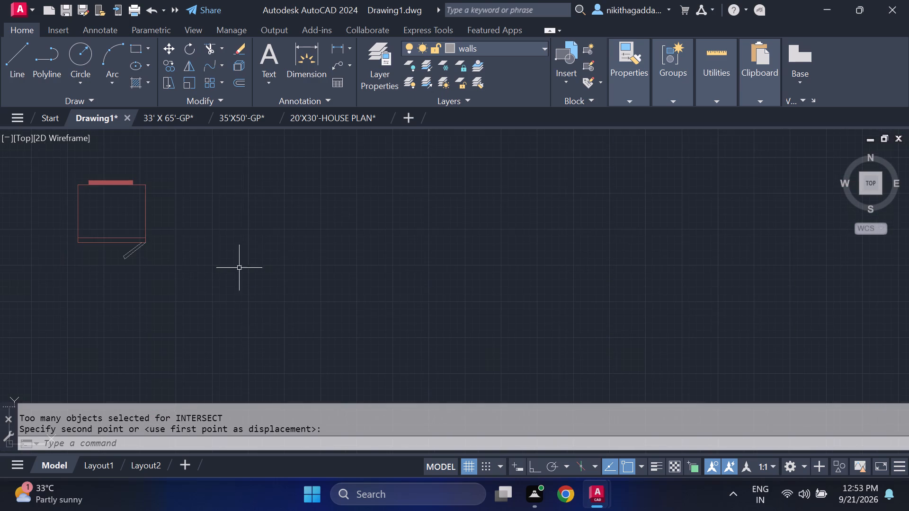
{"action": "scroll", "coordinate": [116, 250], "scroll_direction": "up", "scroll_amount": 2}
{"action": "left_click_drag", "start_coordinate": [224, 250], "coordinate": [151, 255]}
{"action": "left_click", "coordinate": [112, 273]}
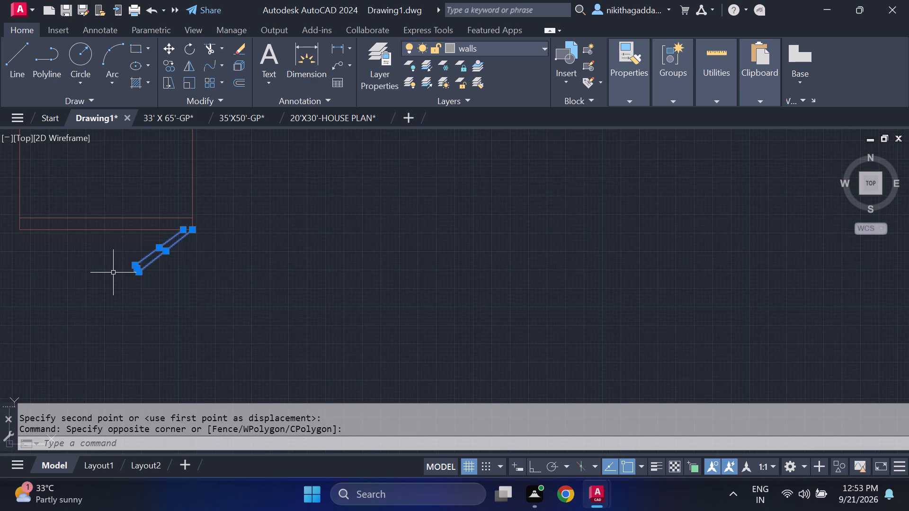
{"action": "key", "text": "Delete"}
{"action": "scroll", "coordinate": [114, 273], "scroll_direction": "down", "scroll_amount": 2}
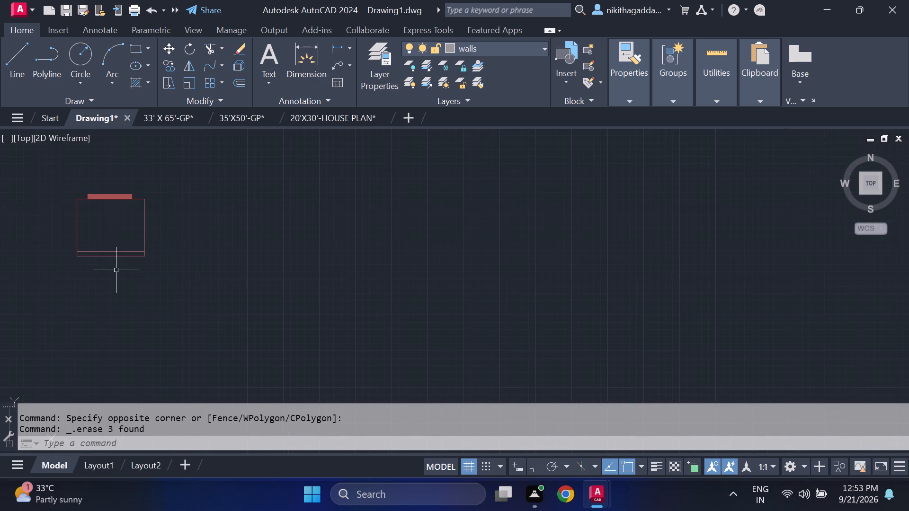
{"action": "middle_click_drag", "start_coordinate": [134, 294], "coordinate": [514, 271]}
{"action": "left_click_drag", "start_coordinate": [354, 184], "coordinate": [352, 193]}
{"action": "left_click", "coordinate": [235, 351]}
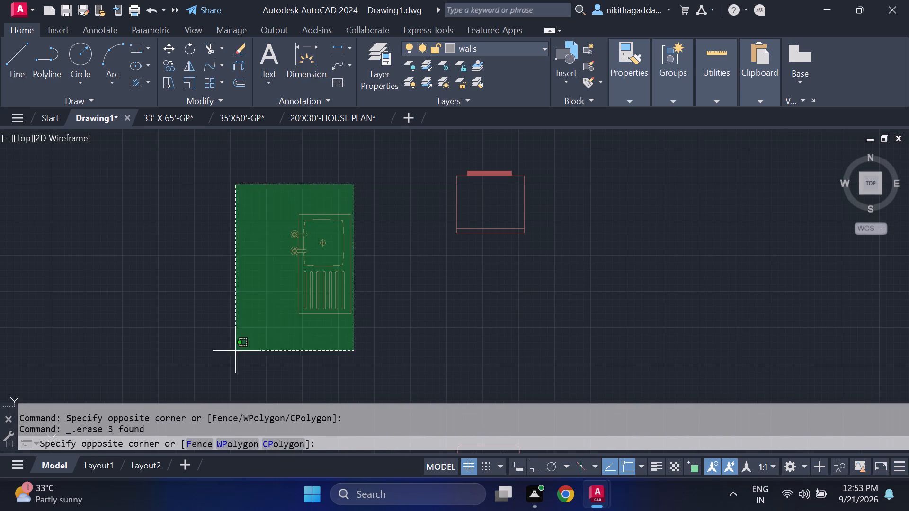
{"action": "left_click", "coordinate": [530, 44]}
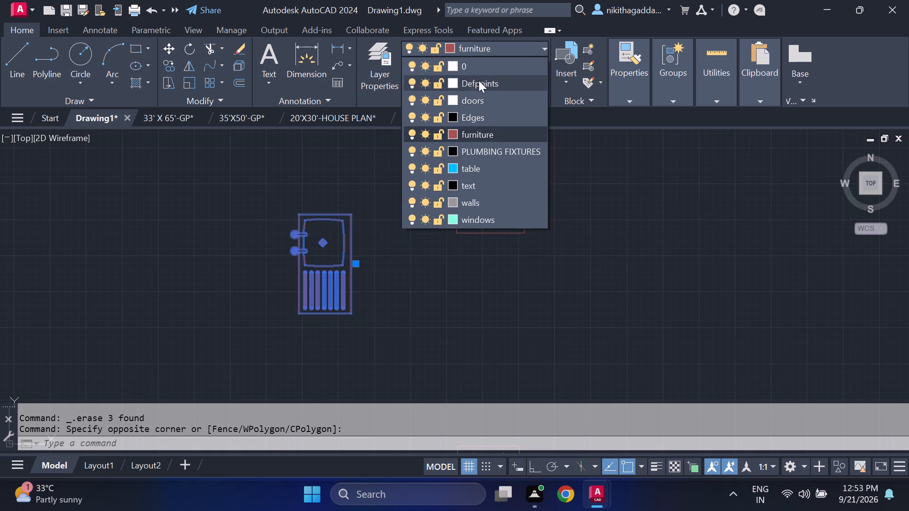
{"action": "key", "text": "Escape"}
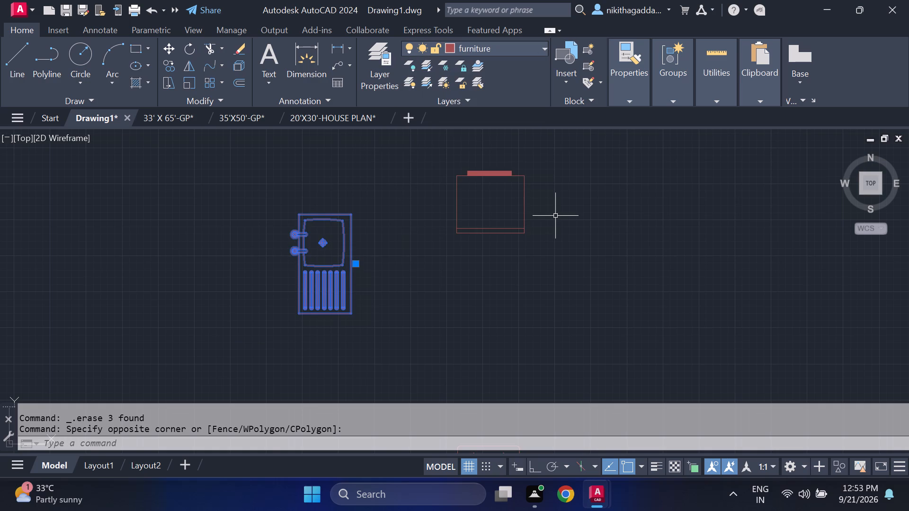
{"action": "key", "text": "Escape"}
Move the four-burner stove into the kitchen south of the middle east bedroom, beside its east partition wall and north of the opening.
{"action": "scroll", "coordinate": [554, 216], "scroll_direction": "down", "scroll_amount": 3}
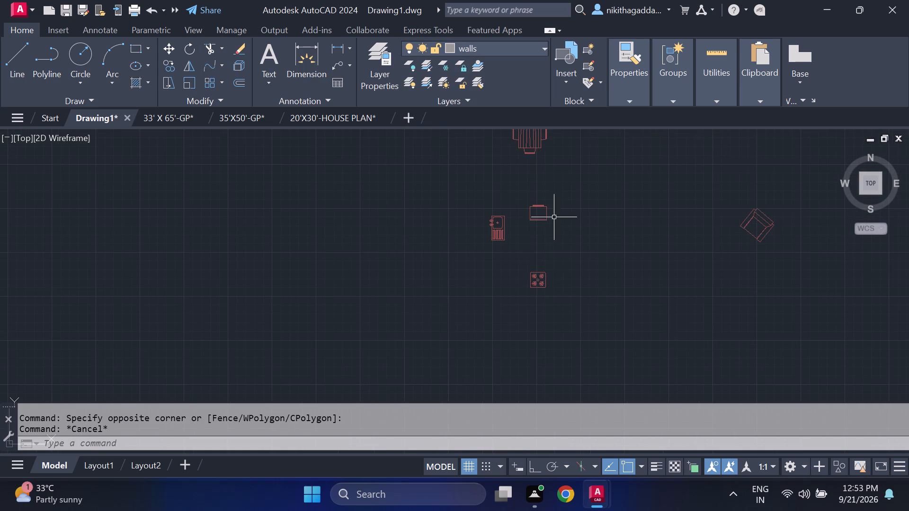
{"action": "scroll", "coordinate": [562, 276], "scroll_direction": "up", "scroll_amount": 2}
{"action": "left_click", "coordinate": [553, 251]}
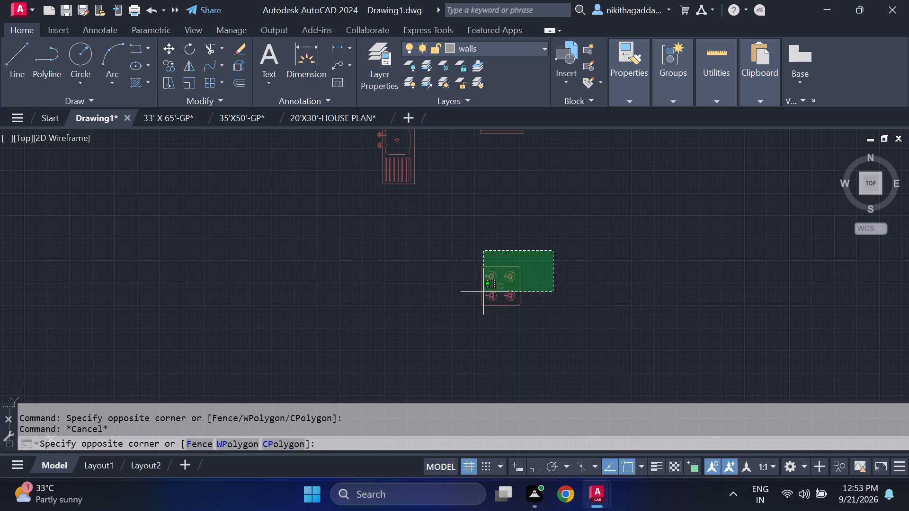
{"action": "left_click", "coordinate": [412, 313]}
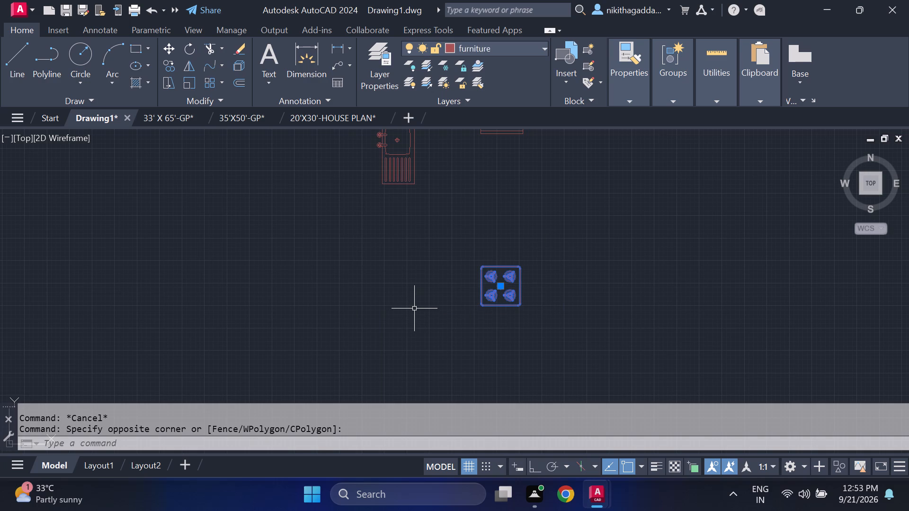
{"action": "key", "text": "m"}
{"action": "key", "text": "Return"}
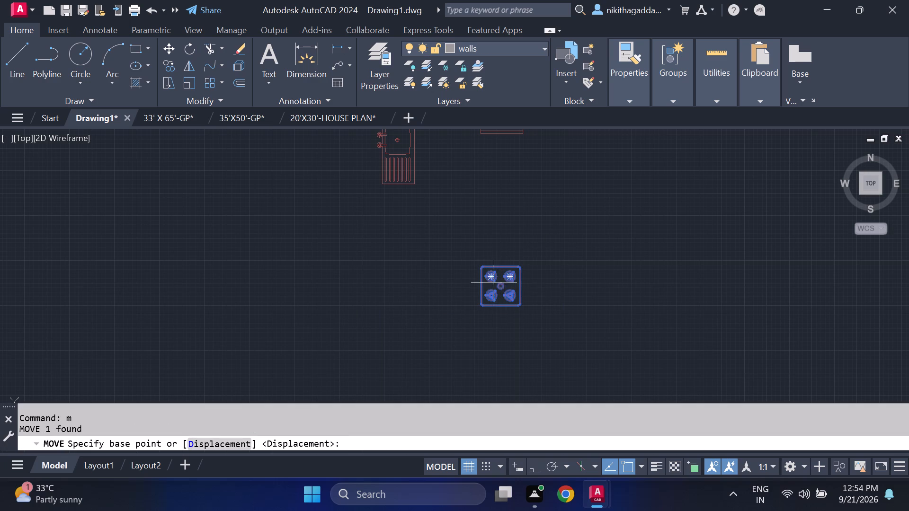
{"action": "left_click", "coordinate": [502, 283]}
{"action": "scroll", "coordinate": [706, 260], "scroll_direction": "down", "scroll_amount": 3}
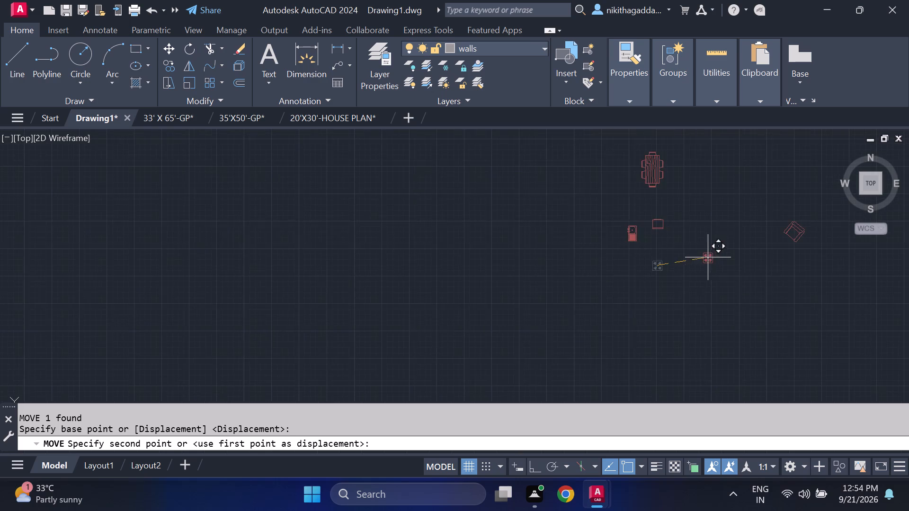
{"action": "middle_click_drag", "start_coordinate": [706, 257], "coordinate": [0, 272]}
{"action": "scroll", "coordinate": [531, 278], "scroll_direction": "up", "scroll_amount": 3}
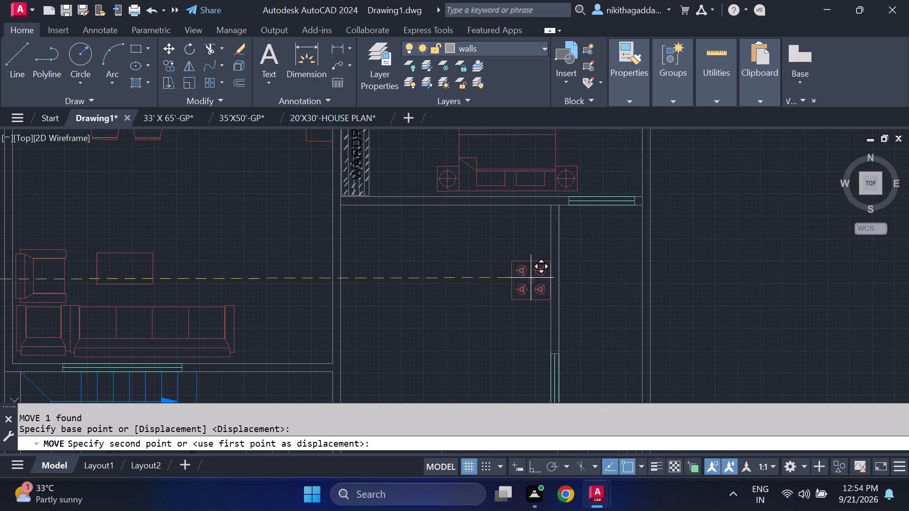
{"action": "middle_click_drag", "start_coordinate": [525, 281], "coordinate": [439, 250]}
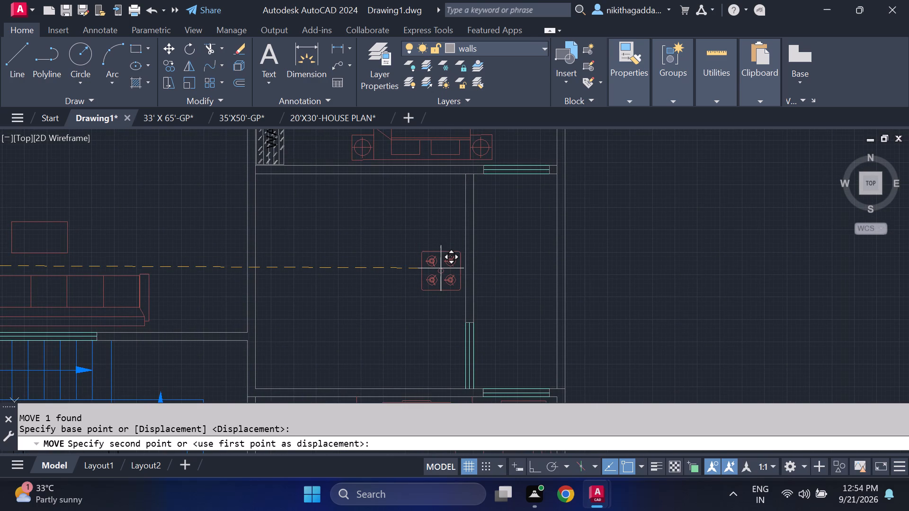
{"action": "left_click", "coordinate": [443, 275]}
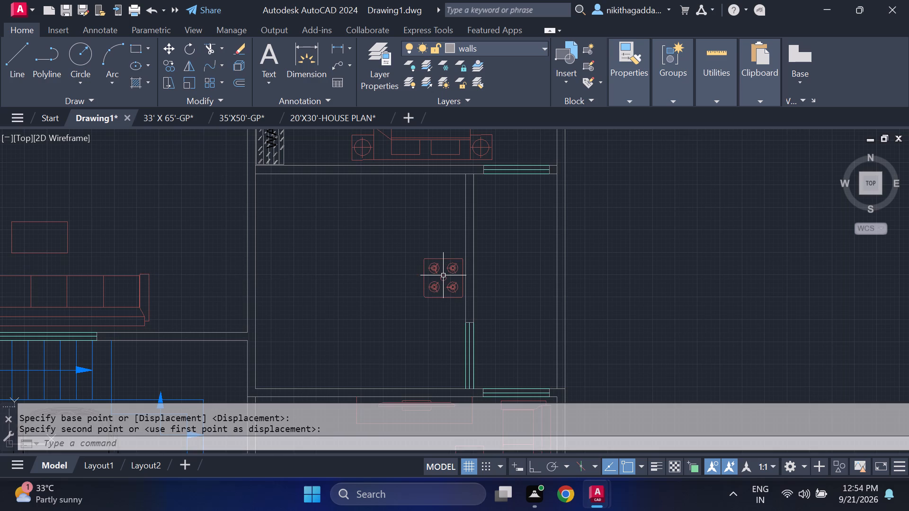
Rotate the kitchen sink with drainboard 90° with Ortho on, so that it lies horizontally.
{"action": "scroll", "coordinate": [362, 271], "scroll_direction": "down", "scroll_amount": 2}
{"action": "middle_click_drag", "start_coordinate": [168, 282], "coordinate": [747, 228]}
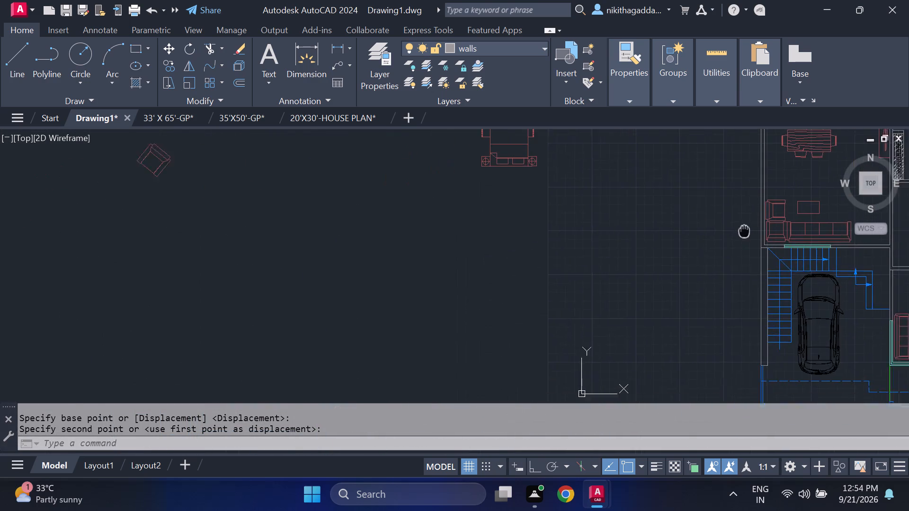
{"action": "middle_click_drag", "start_coordinate": [747, 228], "coordinate": [749, 226]}
{"action": "scroll", "coordinate": [68, 242], "scroll_direction": "down", "scroll_amount": 1}
{"action": "scroll", "coordinate": [28, 247], "scroll_direction": "down", "scroll_amount": 1}
{"action": "middle_click_drag", "start_coordinate": [29, 247], "coordinate": [378, 254]}
{"action": "middle_click_drag", "start_coordinate": [336, 221], "coordinate": [337, 235]}
{"action": "scroll", "coordinate": [339, 224], "scroll_direction": "up", "scroll_amount": 4}
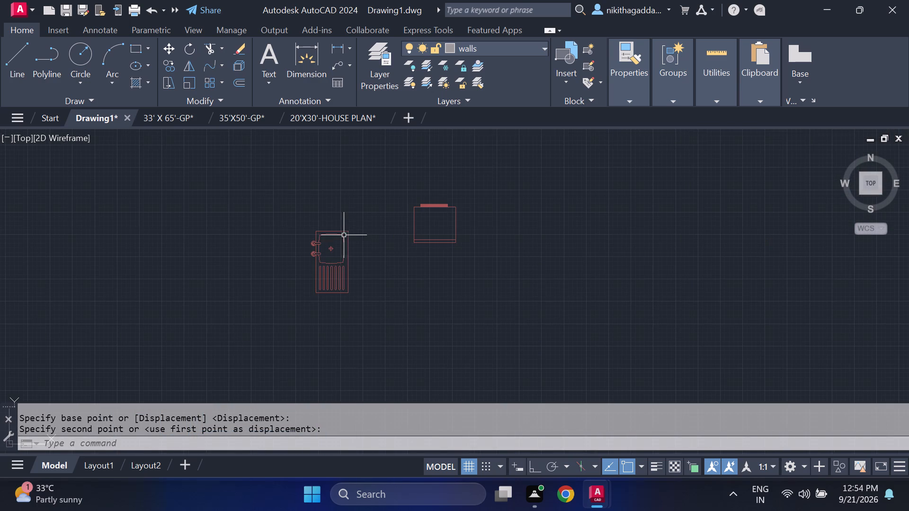
{"action": "left_click_drag", "start_coordinate": [349, 202], "coordinate": [347, 212]}
{"action": "left_click", "coordinate": [261, 308]}
{"action": "type", "text": "ro"}
{"action": "key", "text": "Return"}
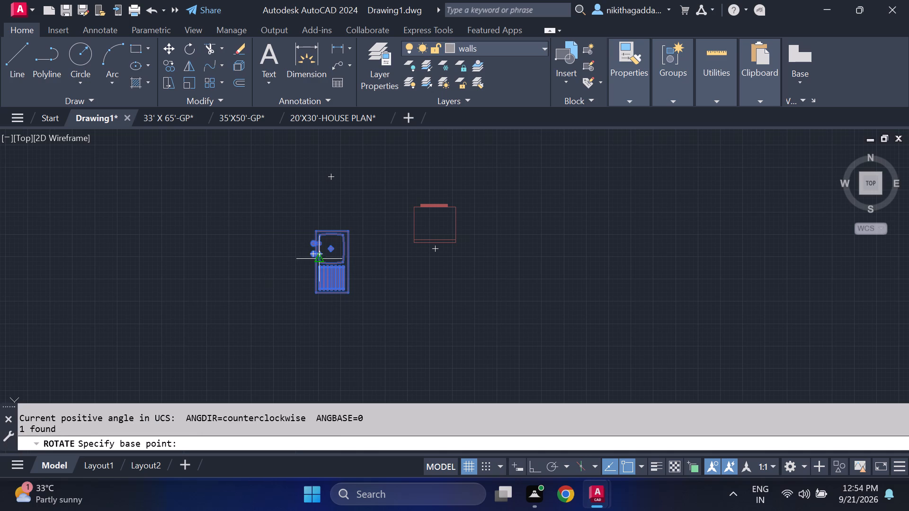
{"action": "left_click", "coordinate": [317, 258]}
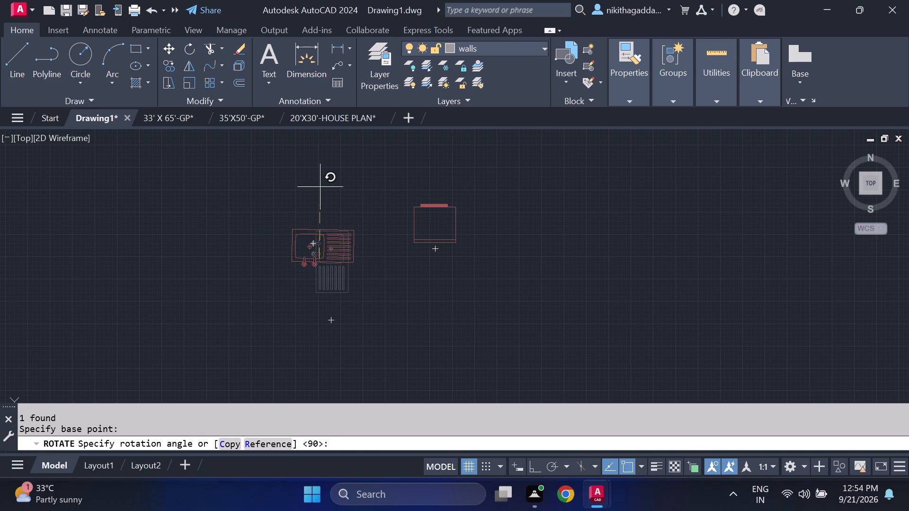
{"action": "key", "text": "F8"}
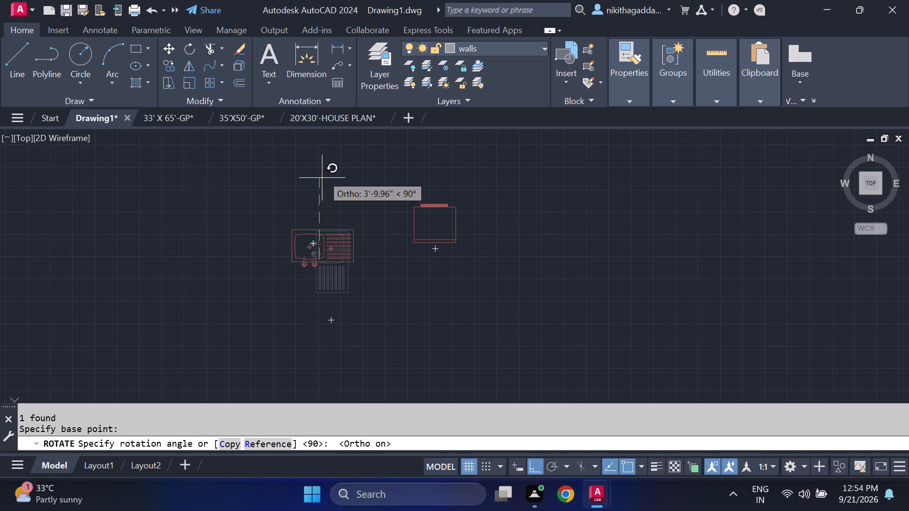
{"action": "left_click", "coordinate": [323, 170]}
Move the kitchen sink into the kitchen with Ortho off, just north of its south wall, leaving a gap to the west wall.
{"action": "left_click_drag", "start_coordinate": [360, 181], "coordinate": [359, 186]}
{"action": "left_click", "coordinate": [216, 331]}
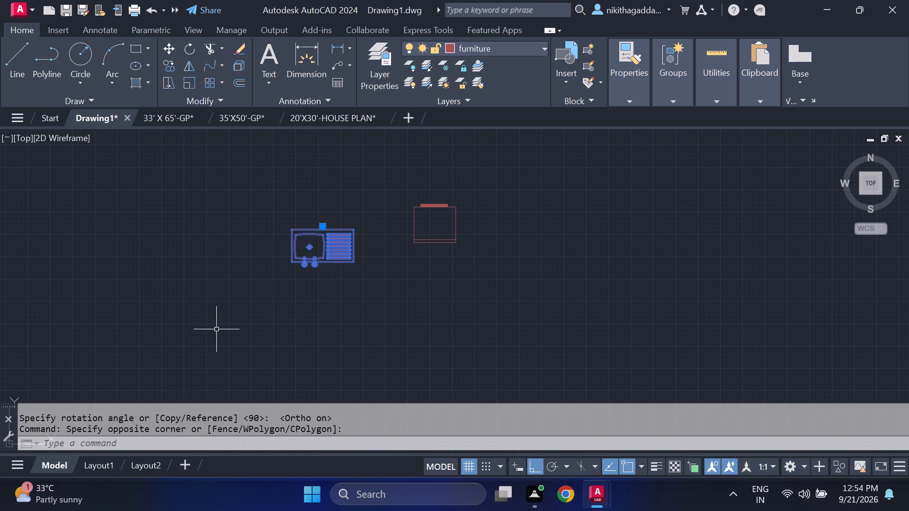
{"action": "key", "text": "m"}
{"action": "key", "text": "Return"}
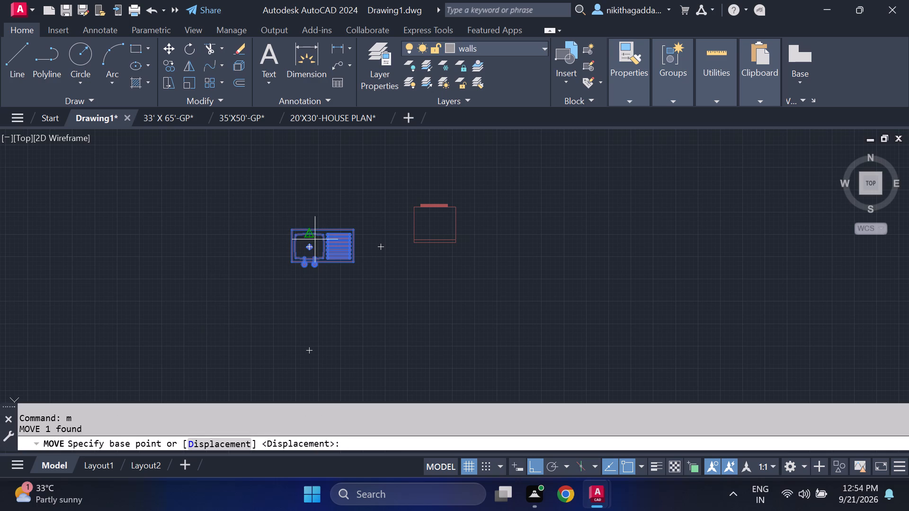
{"action": "left_click", "coordinate": [315, 246]}
{"action": "scroll", "coordinate": [633, 298], "scroll_direction": "down", "scroll_amount": 3}
{"action": "middle_click_drag", "start_coordinate": [637, 306], "coordinate": [615, 300]}
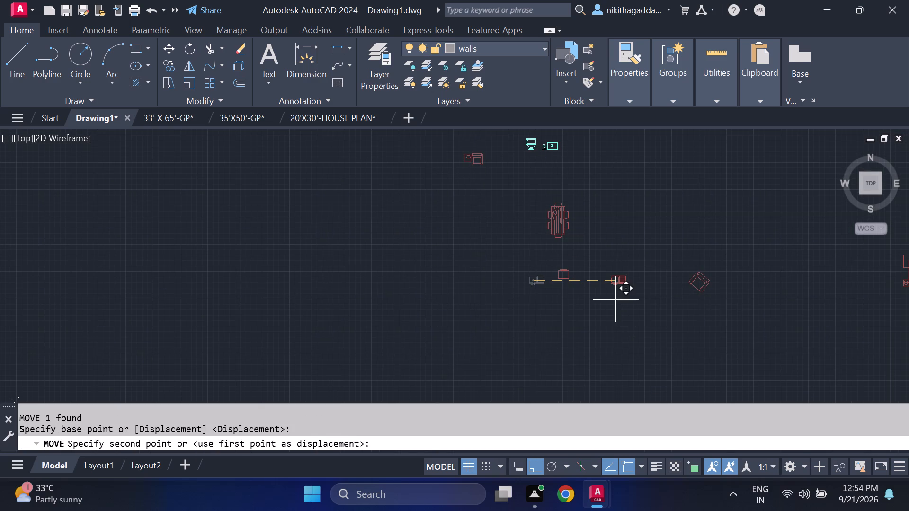
{"action": "key", "text": "F8"}
{"action": "middle_click_drag", "start_coordinate": [598, 300], "coordinate": [540, 292]}
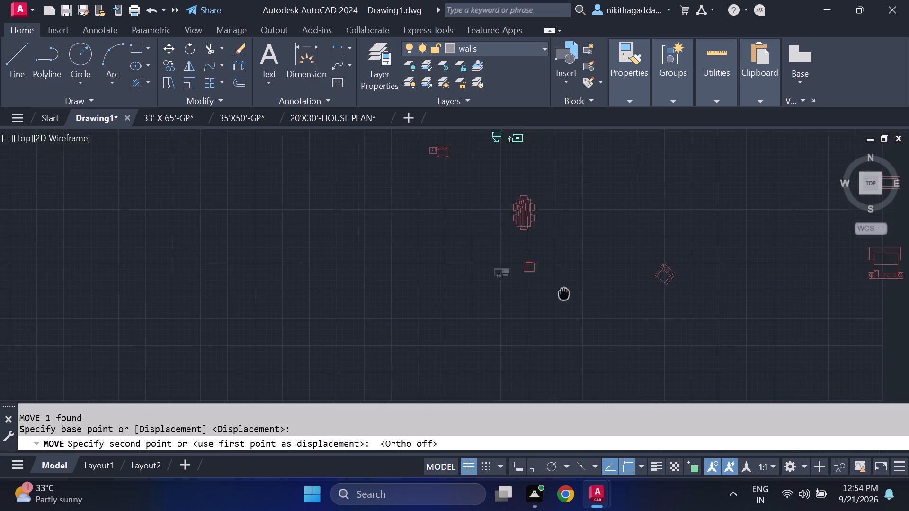
{"action": "middle_click_drag", "start_coordinate": [540, 292], "coordinate": [144, 255]}
{"action": "scroll", "coordinate": [683, 266], "scroll_direction": "up", "scroll_amount": 2}
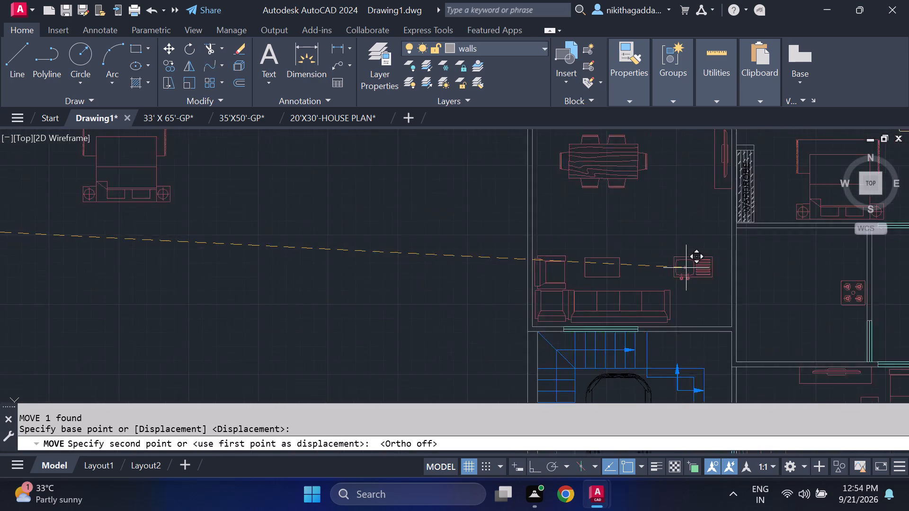
{"action": "scroll", "coordinate": [686, 268], "scroll_direction": "up", "scroll_amount": 1}
{"action": "scroll", "coordinate": [686, 268], "scroll_direction": "down", "scroll_amount": 2}
{"action": "middle_click_drag", "start_coordinate": [685, 268], "coordinate": [415, 267]}
{"action": "scroll", "coordinate": [465, 316], "scroll_direction": "up", "scroll_amount": 2}
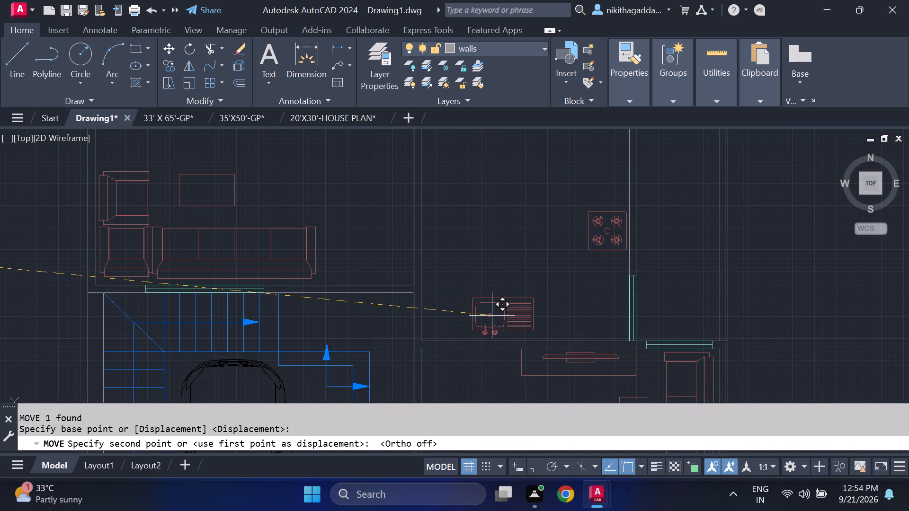
{"action": "middle_click_drag", "start_coordinate": [492, 316], "coordinate": [471, 279]}
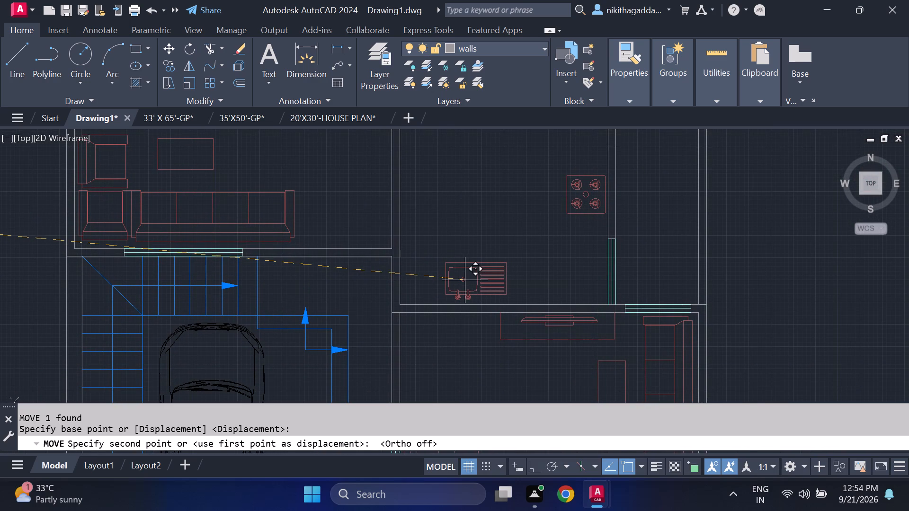
{"action": "left_click", "coordinate": [464, 282]}
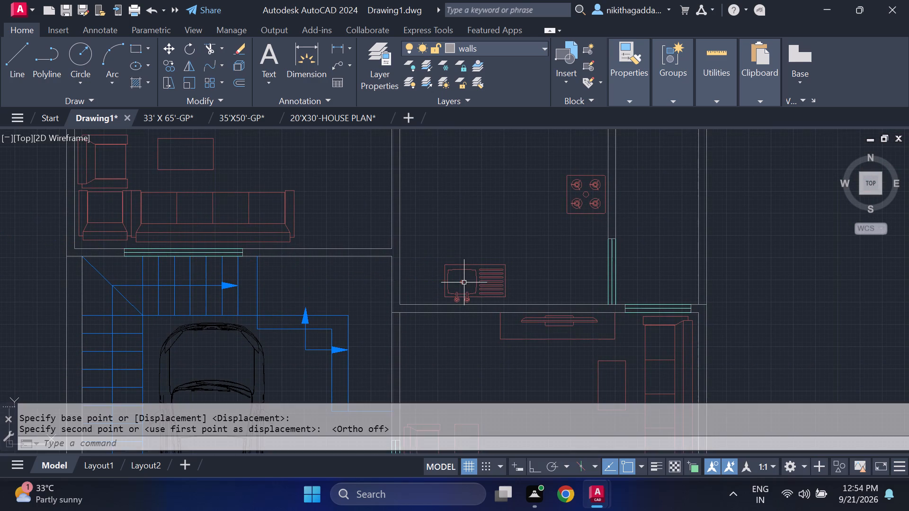
Rotate the refrigerator symbol among the spare furniture west of the plan by 180° with Ortho on.
{"action": "scroll", "coordinate": [384, 281], "scroll_direction": "down", "scroll_amount": 2}
{"action": "middle_click_drag", "start_coordinate": [177, 287], "coordinate": [535, 278]}
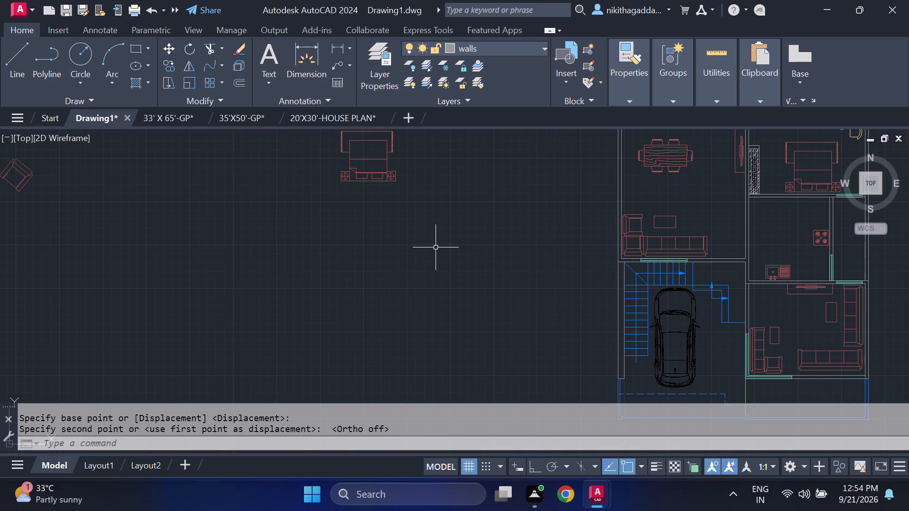
{"action": "scroll", "coordinate": [436, 247], "scroll_direction": "down", "scroll_amount": 2}
{"action": "middle_click_drag", "start_coordinate": [333, 244], "coordinate": [465, 306]}
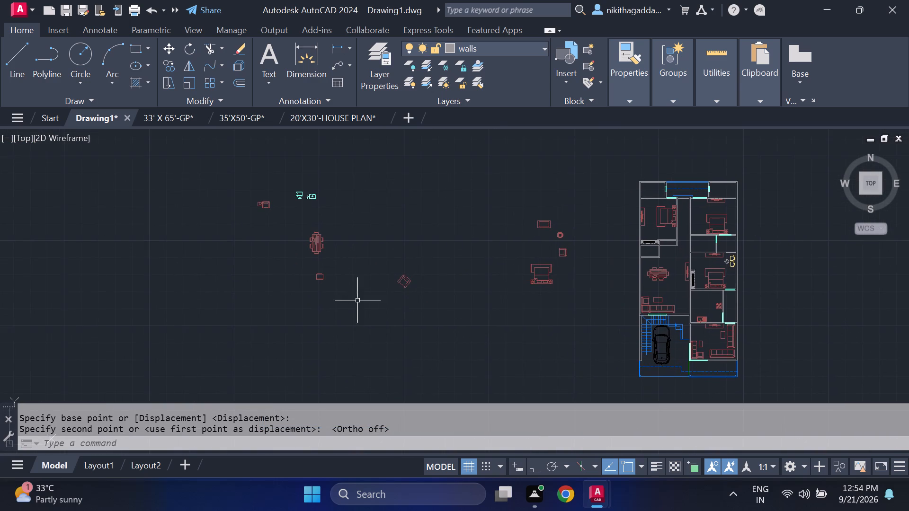
{"action": "scroll", "coordinate": [350, 302], "scroll_direction": "up", "scroll_amount": 2}
{"action": "scroll", "coordinate": [286, 231], "scroll_direction": "up", "scroll_amount": 2}
{"action": "left_click", "coordinate": [292, 217]}
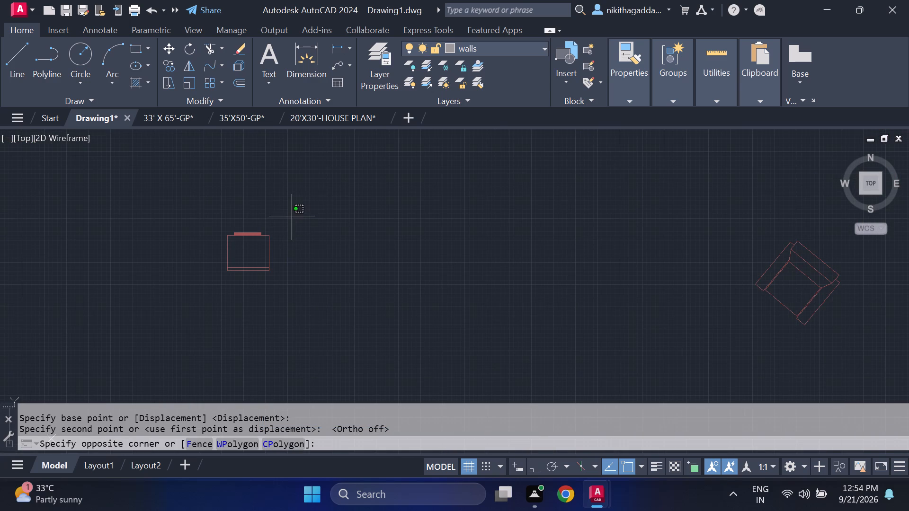
{"action": "left_click", "coordinate": [292, 217]}
{"action": "left_click_drag", "start_coordinate": [302, 225], "coordinate": [291, 237]}
{"action": "left_click", "coordinate": [183, 301]}
{"action": "type", "text": "ro"}
{"action": "key", "text": "Return"}
{"action": "left_click_drag", "start_coordinate": [246, 250], "coordinate": [249, 245]}
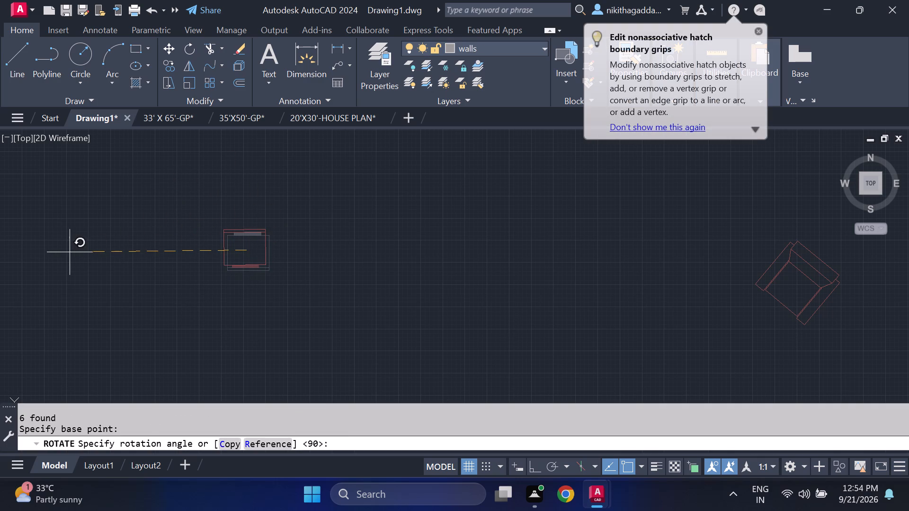
{"action": "key", "text": "F8"}
{"action": "left_click", "coordinate": [70, 252]}
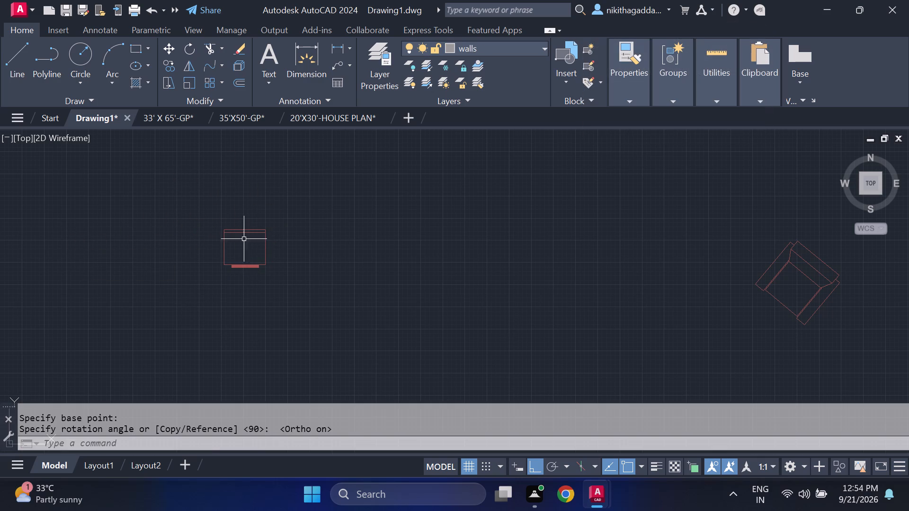
Move the refrigerator into the kitchen's southwest corner with Ortho off, between the west wall and the sink.
{"action": "left_click", "coordinate": [286, 211]}
{"action": "left_click", "coordinate": [184, 309]}
{"action": "key", "text": "m"}
{"action": "key", "text": "Return"}
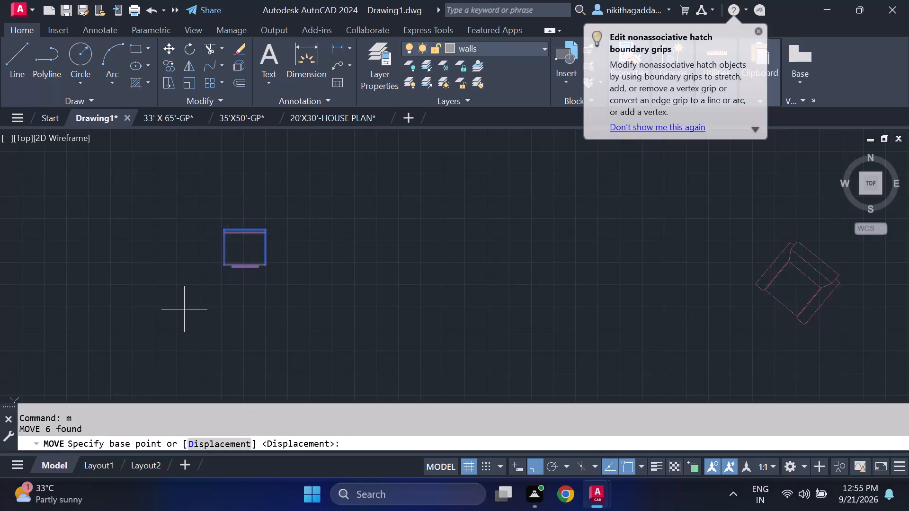
{"action": "left_click", "coordinate": [241, 247]}
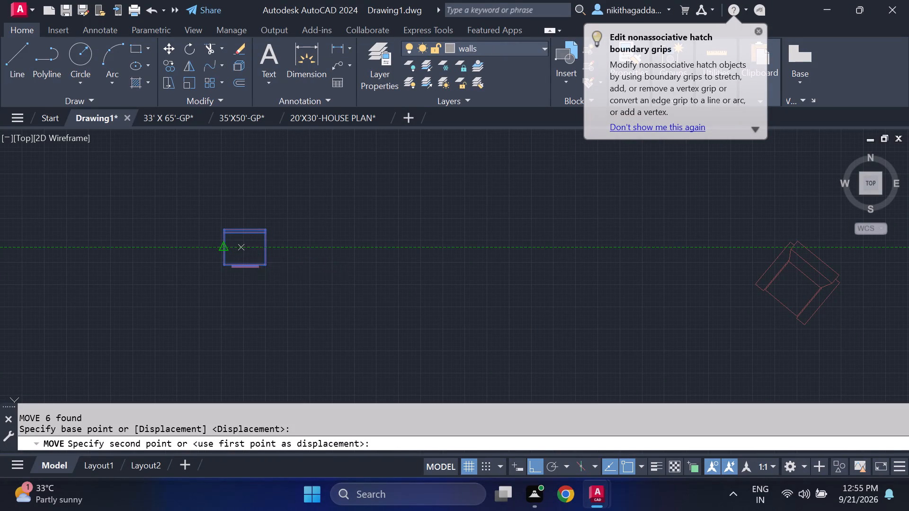
{"action": "scroll", "coordinate": [487, 332], "scroll_direction": "down", "scroll_amount": 3}
{"action": "key", "text": "F8"}
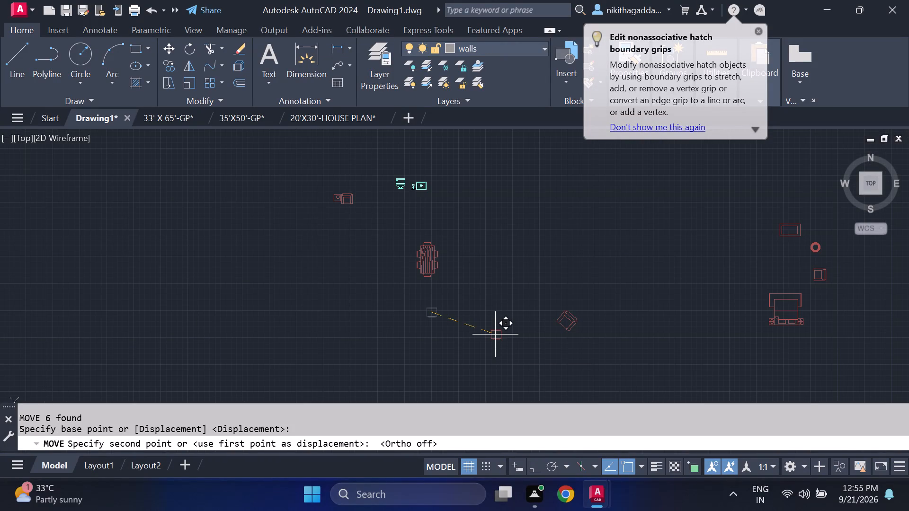
{"action": "scroll", "coordinate": [520, 331], "scroll_direction": "down", "scroll_amount": 2}
{"action": "middle_click_drag", "start_coordinate": [671, 350], "coordinate": [476, 279]}
{"action": "scroll", "coordinate": [553, 299], "scroll_direction": "up", "scroll_amount": 3}
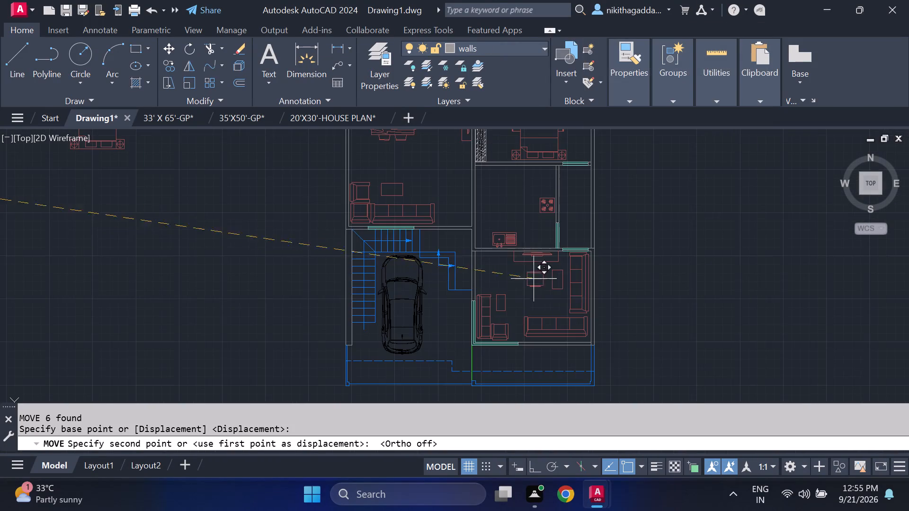
{"action": "scroll", "coordinate": [491, 236], "scroll_direction": "up", "scroll_amount": 5}
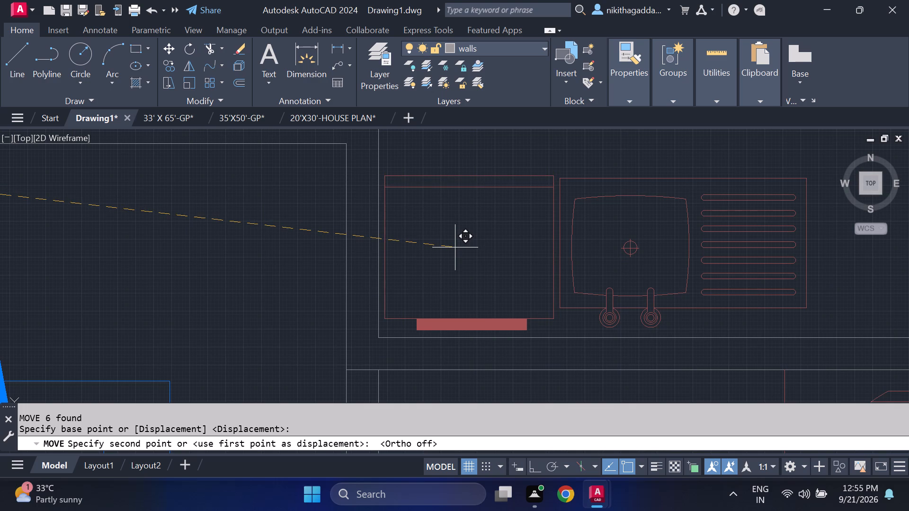
{"action": "left_click", "coordinate": [455, 249]}
Scale the kitchen sink up slightly by eye, using a base point near its drain.
{"action": "scroll", "coordinate": [455, 248], "scroll_direction": "down", "scroll_amount": 3}
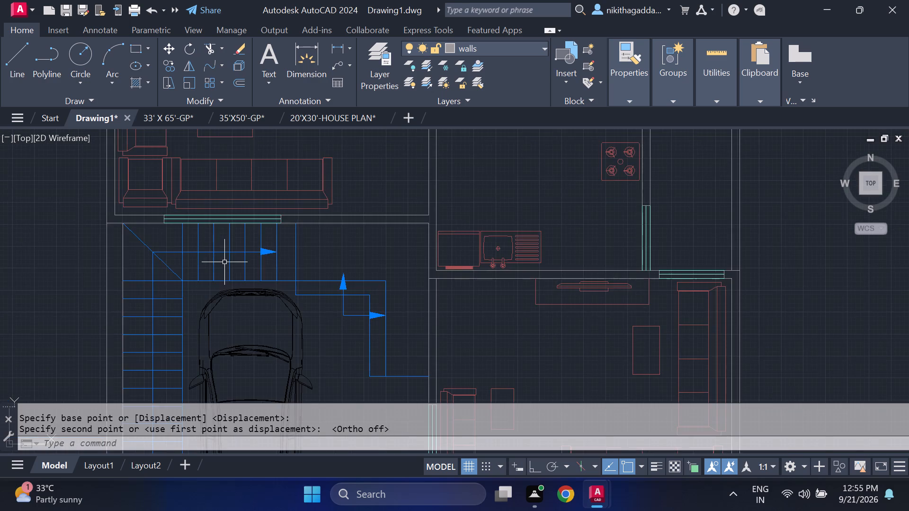
{"action": "scroll", "coordinate": [224, 262], "scroll_direction": "down", "scroll_amount": 2}
{"action": "scroll", "coordinate": [579, 273], "scroll_direction": "down", "scroll_amount": 1}
{"action": "middle_click_drag", "start_coordinate": [579, 273], "coordinate": [681, 300]}
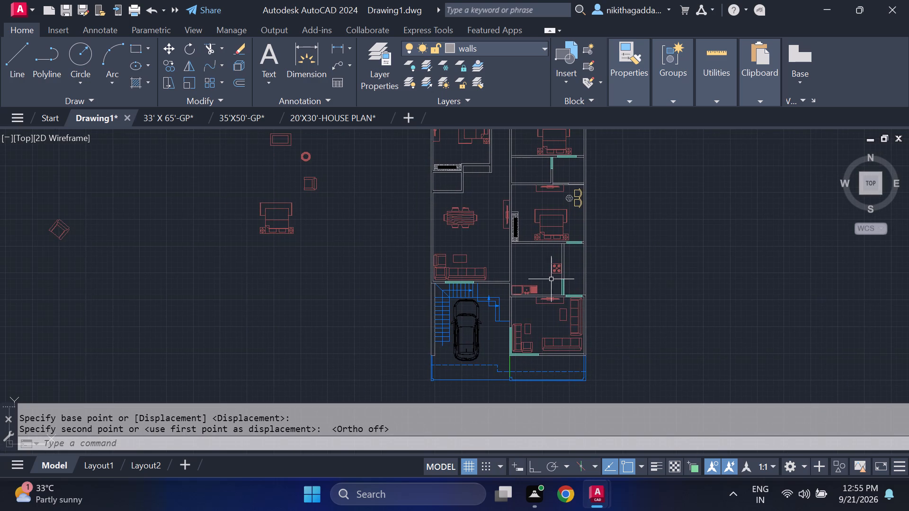
{"action": "scroll", "coordinate": [534, 309], "scroll_direction": "up", "scroll_amount": 3}
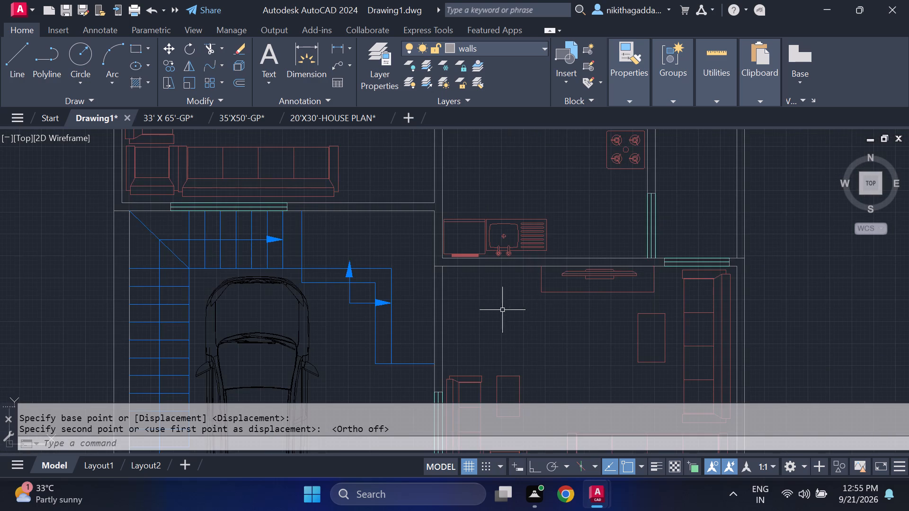
{"action": "scroll", "coordinate": [473, 310], "scroll_direction": "down", "scroll_amount": 1}
{"action": "scroll", "coordinate": [519, 263], "scroll_direction": "up", "scroll_amount": 2}
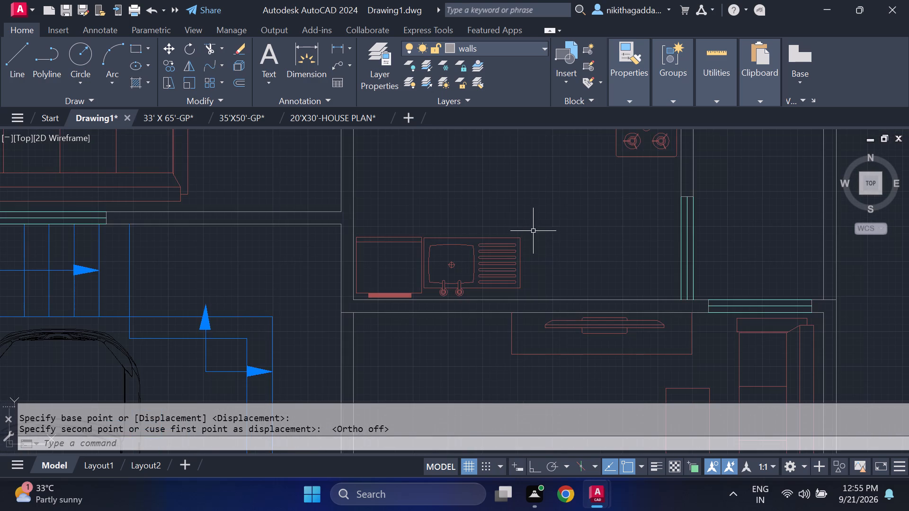
{"action": "left_click", "coordinate": [533, 225]}
{"action": "left_click", "coordinate": [447, 291]}
{"action": "type", "text": "scale"}
{"action": "key", "text": "Return"}
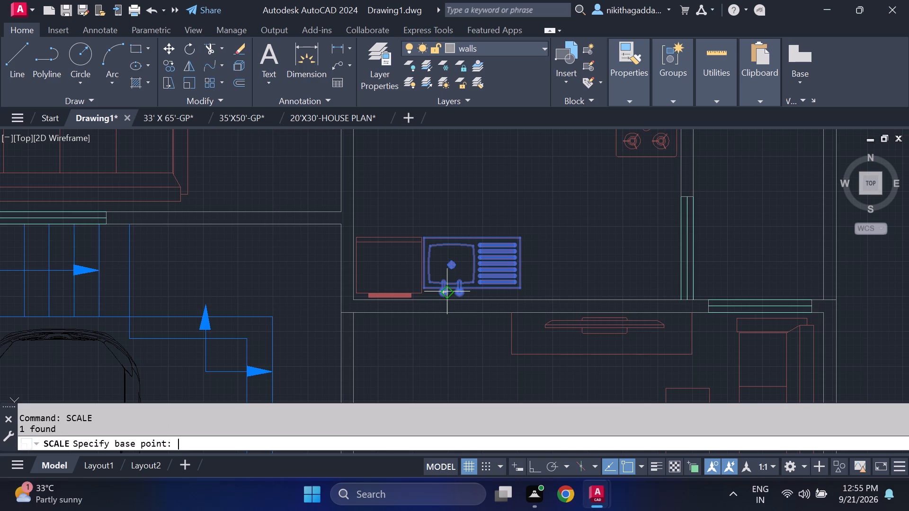
{"action": "left_click", "coordinate": [458, 264]}
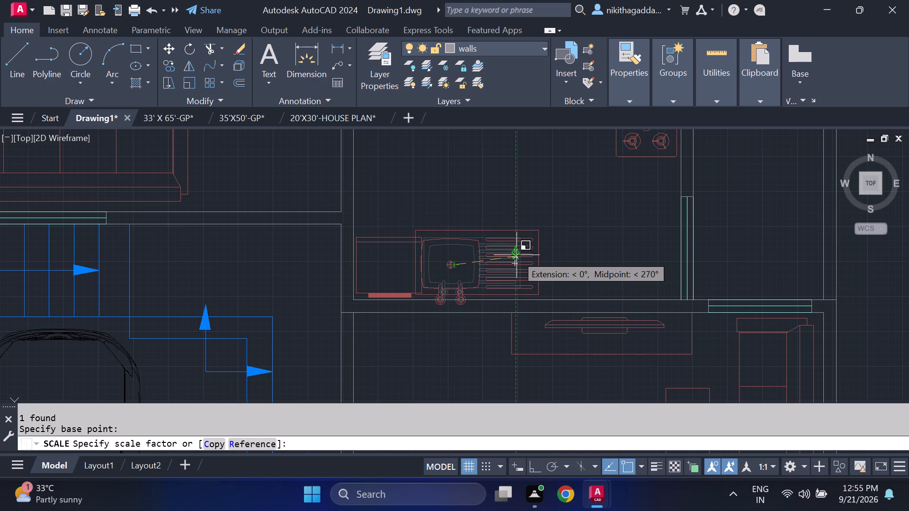
{"action": "left_click", "coordinate": [517, 255]}
Move the enlarged sink a short distance east and slightly north, clear of the refrigerator.
{"action": "left_click", "coordinate": [553, 225]}
{"action": "left_click", "coordinate": [507, 260]}
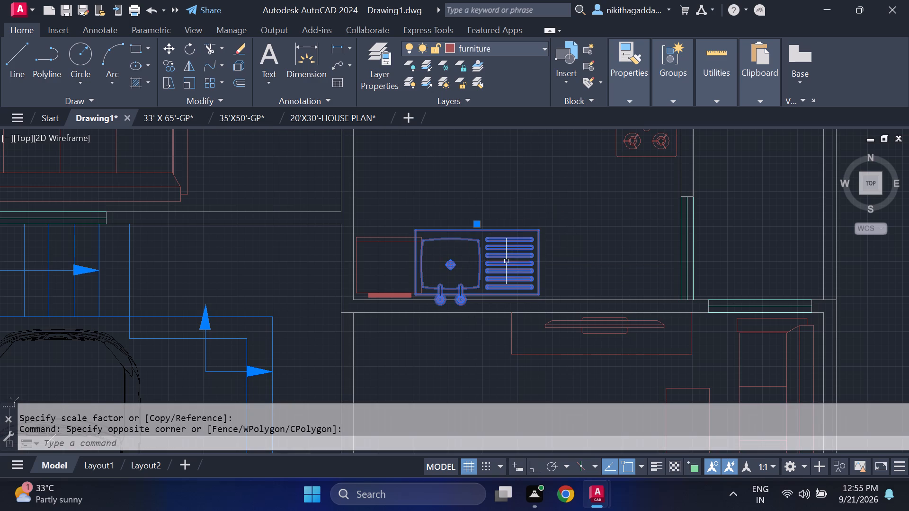
{"action": "key", "text": "m"}
{"action": "key", "text": "Return"}
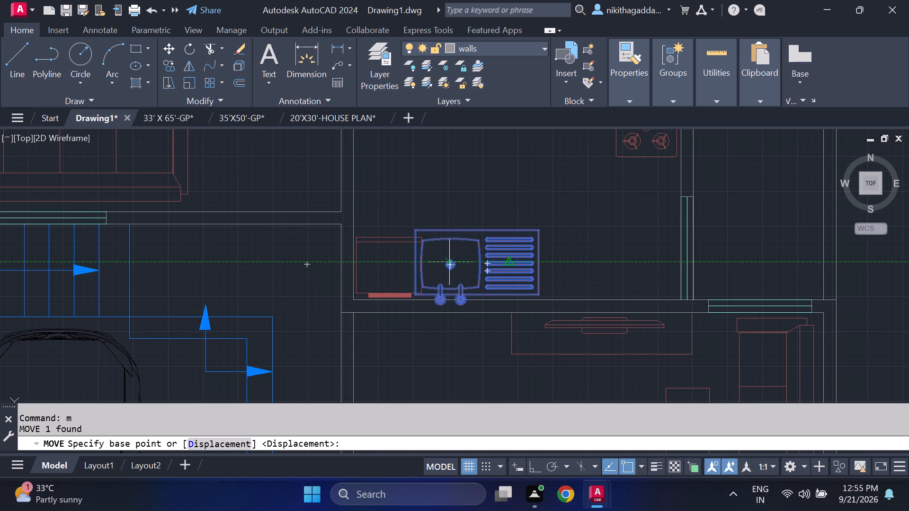
{"action": "left_click", "coordinate": [451, 262]}
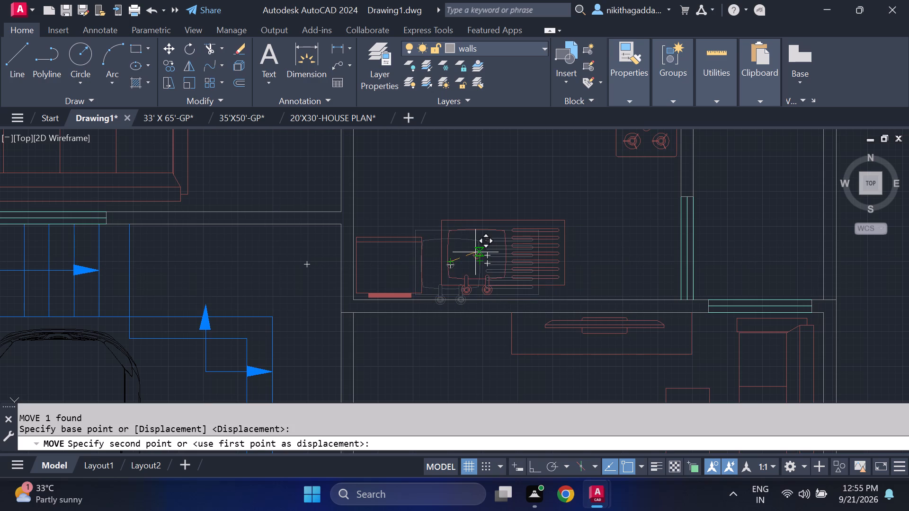
{"action": "left_click", "coordinate": [481, 255]}
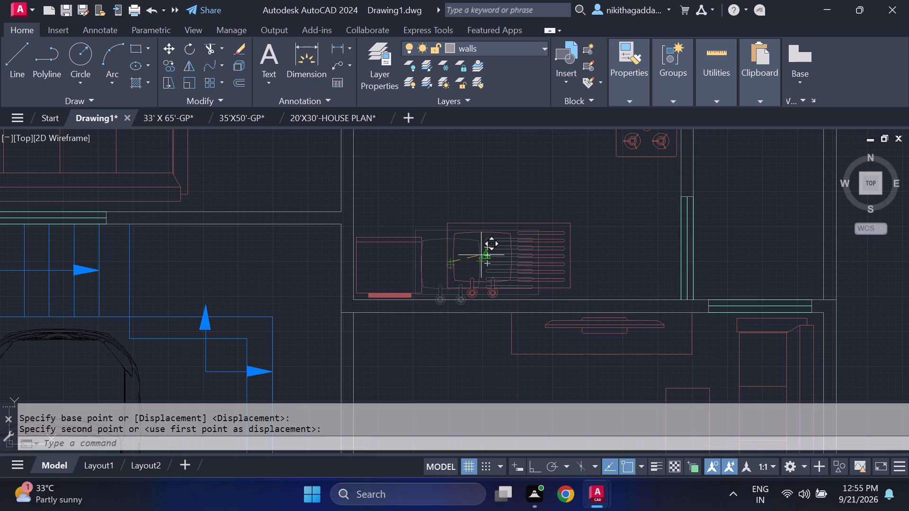
Scale the kitchen sink down by eye about a point near its drain, to roughly two-thirds of its size.
{"action": "scroll", "coordinate": [566, 255], "scroll_direction": "down", "scroll_amount": 4}
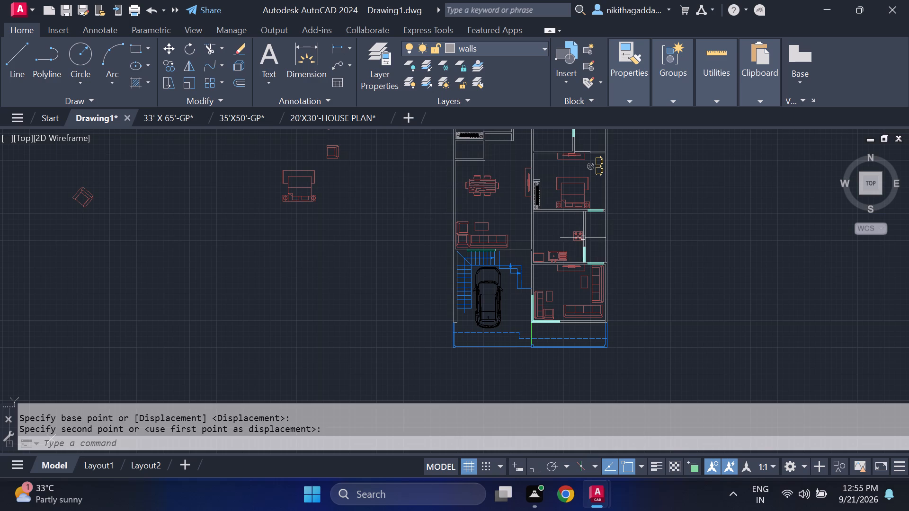
{"action": "scroll", "coordinate": [553, 246], "scroll_direction": "up", "scroll_amount": 4}
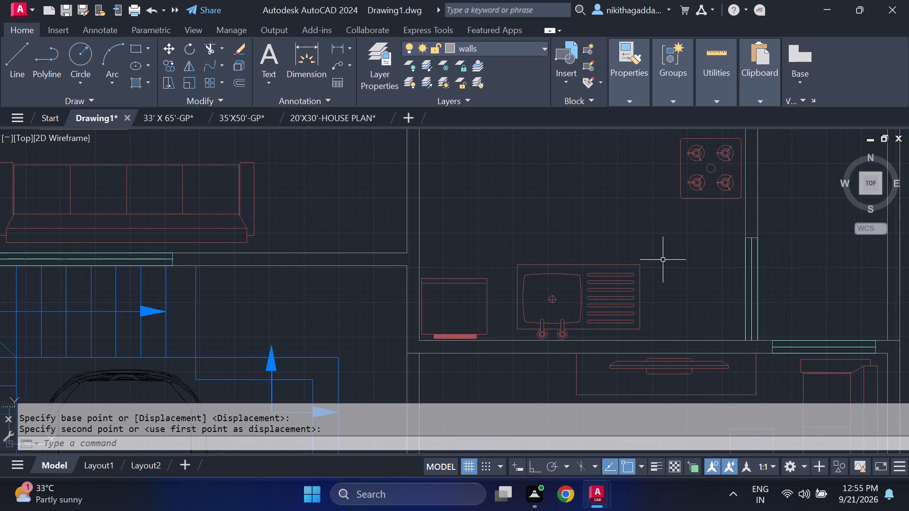
{"action": "left_click", "coordinate": [666, 260]}
{"action": "left_click", "coordinate": [533, 306]}
{"action": "type", "text": "scale"}
{"action": "key", "text": "Return"}
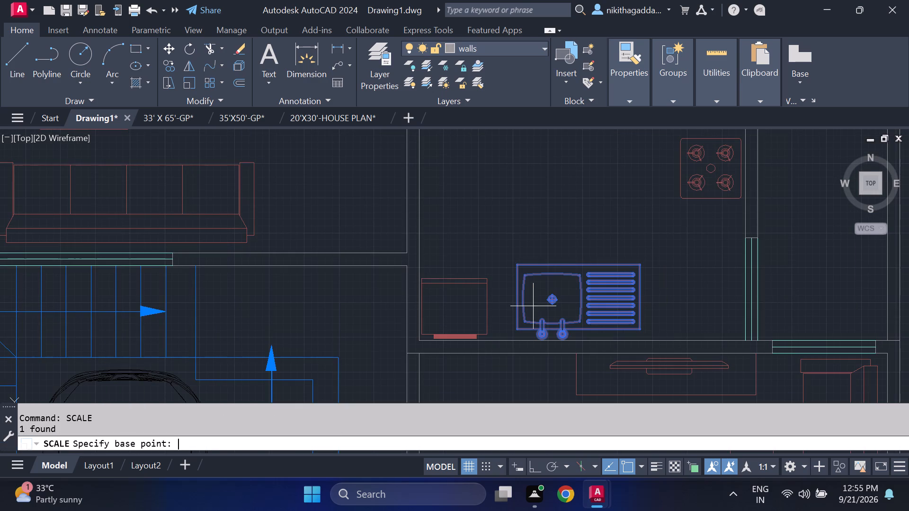
{"action": "left_click", "coordinate": [556, 300]}
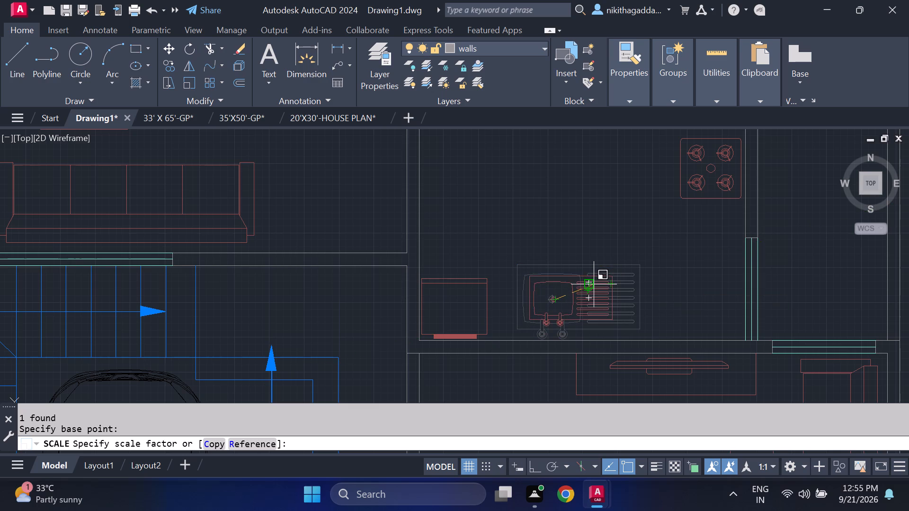
{"action": "scroll", "coordinate": [594, 284], "scroll_direction": "up", "scroll_amount": 2}
{"action": "left_click", "coordinate": [596, 282]}
Move the reduced sink south so that its taps sit just north of the kitchen's south wall.
{"action": "left_click_drag", "start_coordinate": [706, 240], "coordinate": [702, 244]}
{"action": "left_click", "coordinate": [501, 329]}
{"action": "key", "text": "m"}
{"action": "key", "text": "Return"}
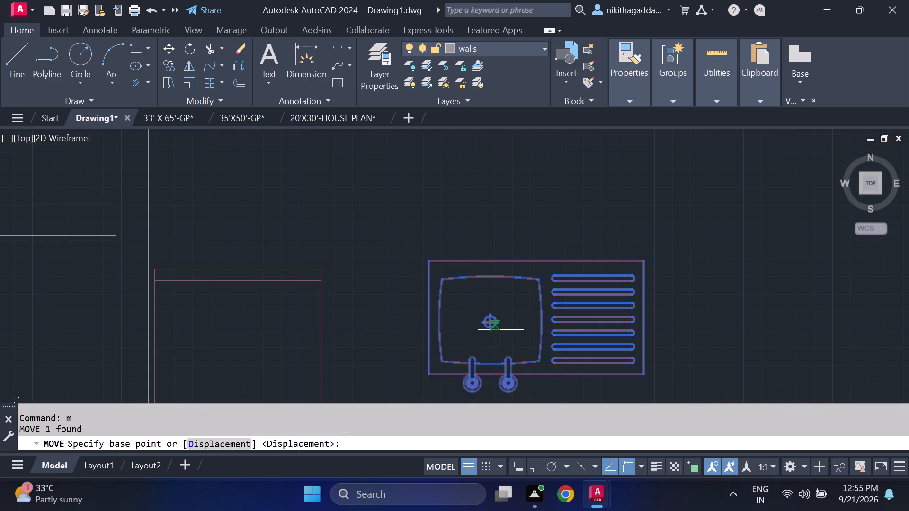
{"action": "middle_click_drag", "start_coordinate": [485, 244], "coordinate": [478, 159]}
{"action": "left_click", "coordinate": [481, 241]}
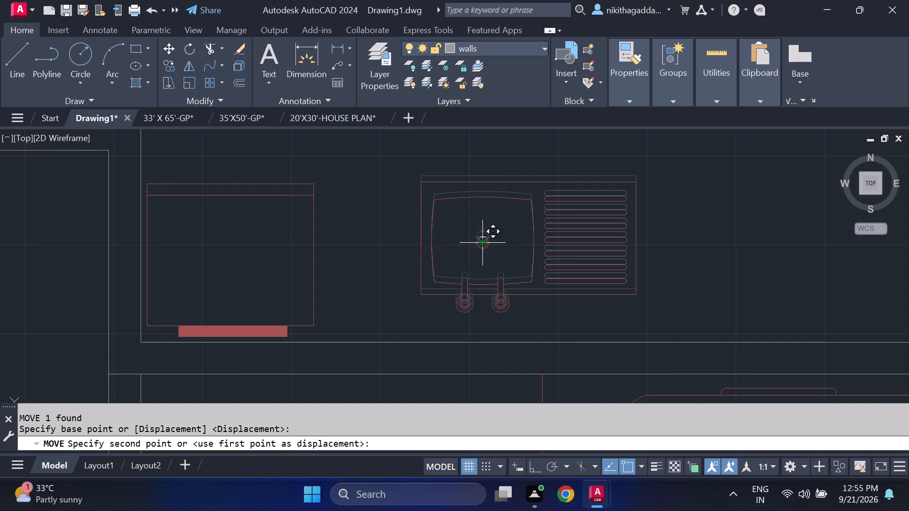
{"action": "left_click", "coordinate": [481, 269]}
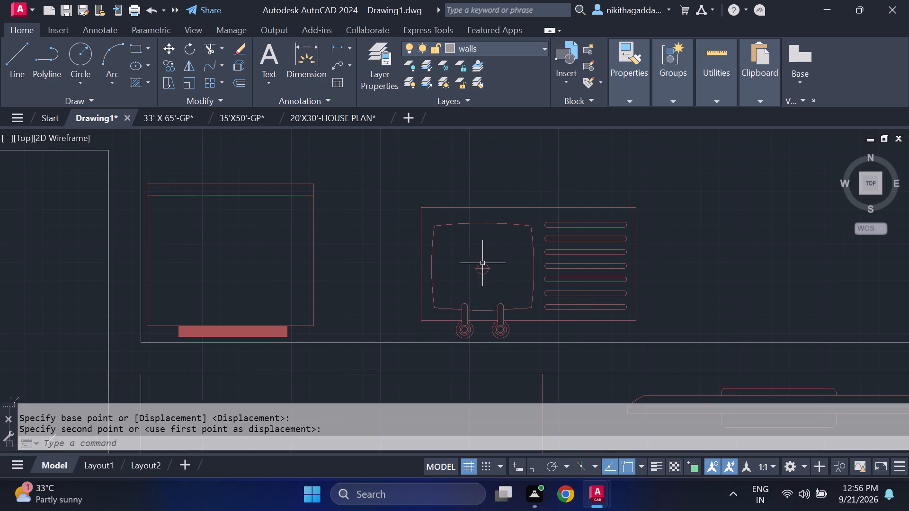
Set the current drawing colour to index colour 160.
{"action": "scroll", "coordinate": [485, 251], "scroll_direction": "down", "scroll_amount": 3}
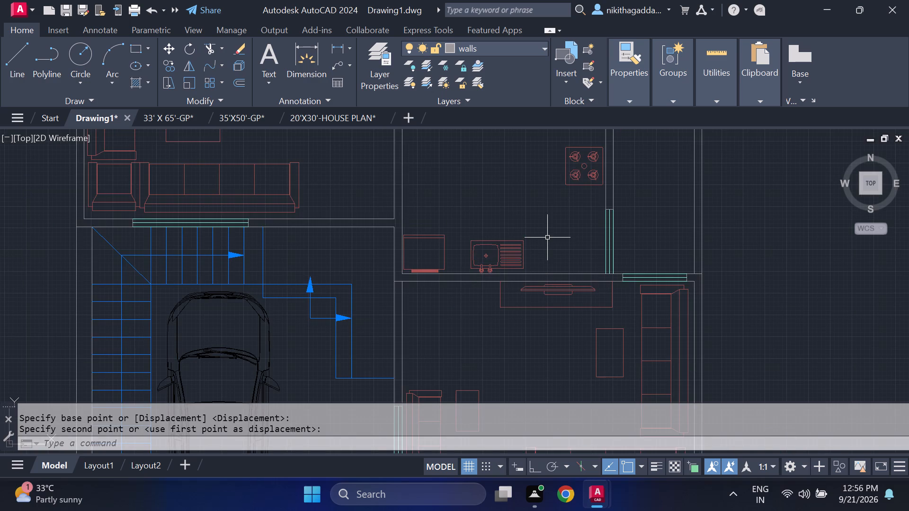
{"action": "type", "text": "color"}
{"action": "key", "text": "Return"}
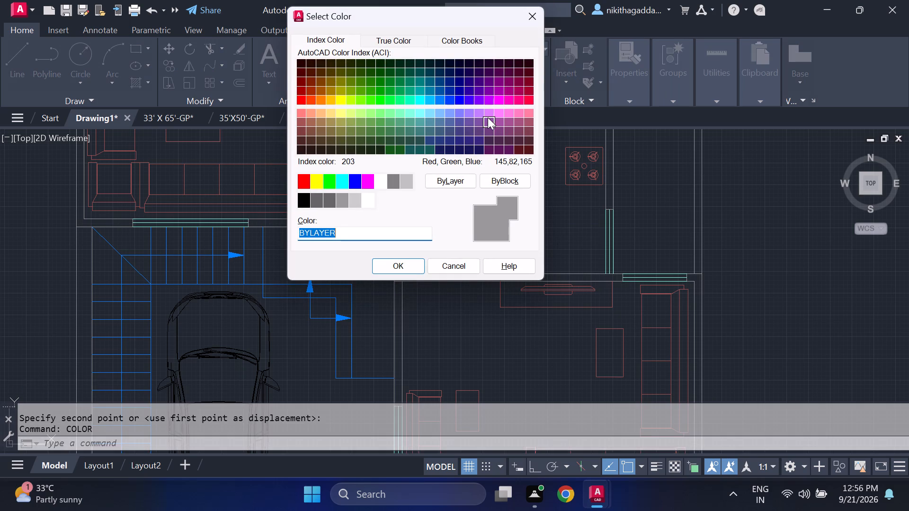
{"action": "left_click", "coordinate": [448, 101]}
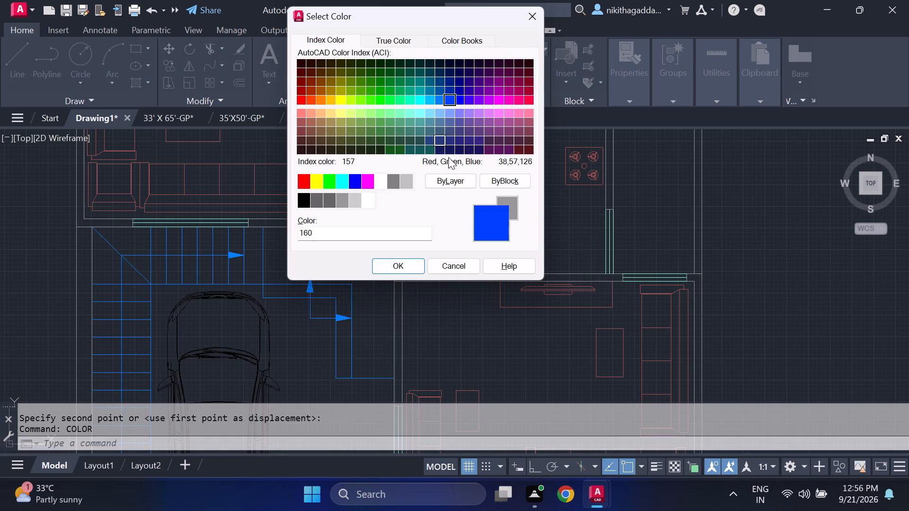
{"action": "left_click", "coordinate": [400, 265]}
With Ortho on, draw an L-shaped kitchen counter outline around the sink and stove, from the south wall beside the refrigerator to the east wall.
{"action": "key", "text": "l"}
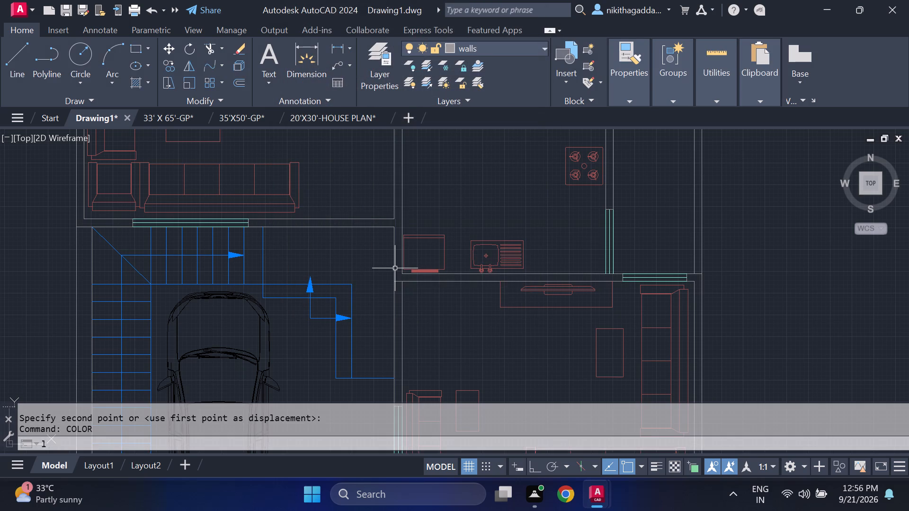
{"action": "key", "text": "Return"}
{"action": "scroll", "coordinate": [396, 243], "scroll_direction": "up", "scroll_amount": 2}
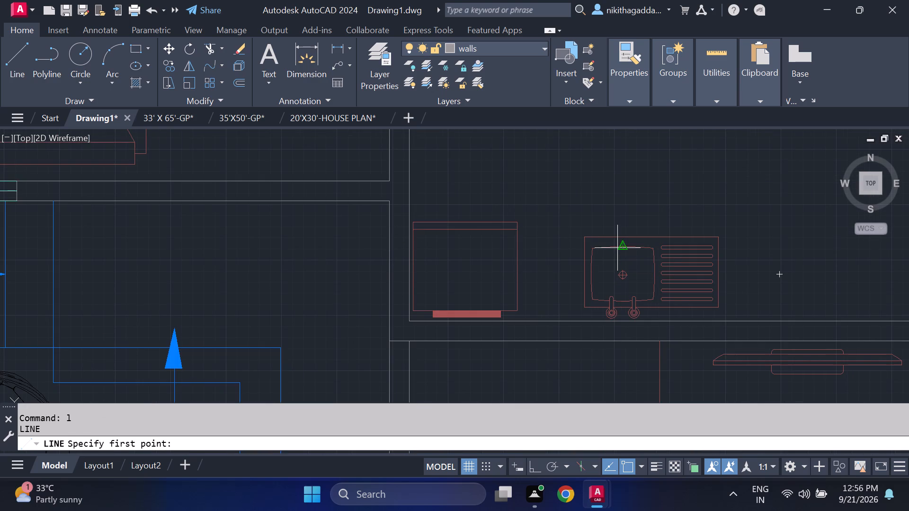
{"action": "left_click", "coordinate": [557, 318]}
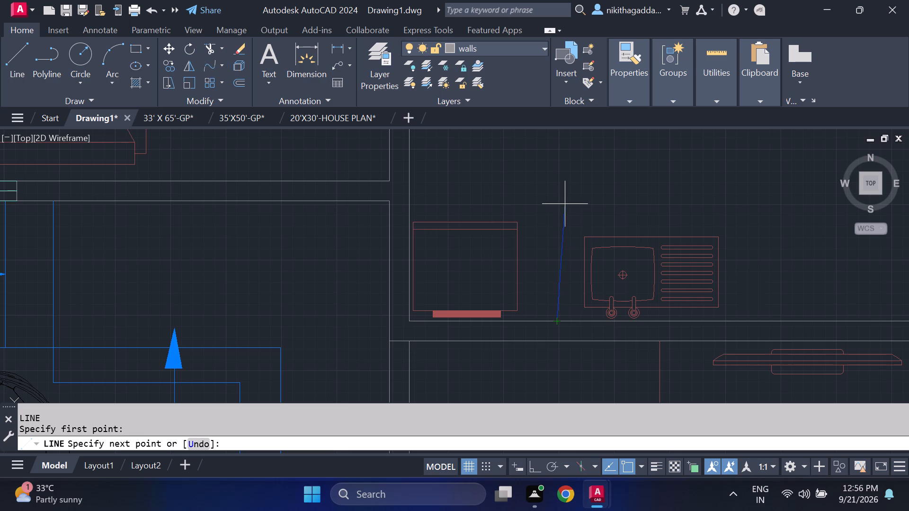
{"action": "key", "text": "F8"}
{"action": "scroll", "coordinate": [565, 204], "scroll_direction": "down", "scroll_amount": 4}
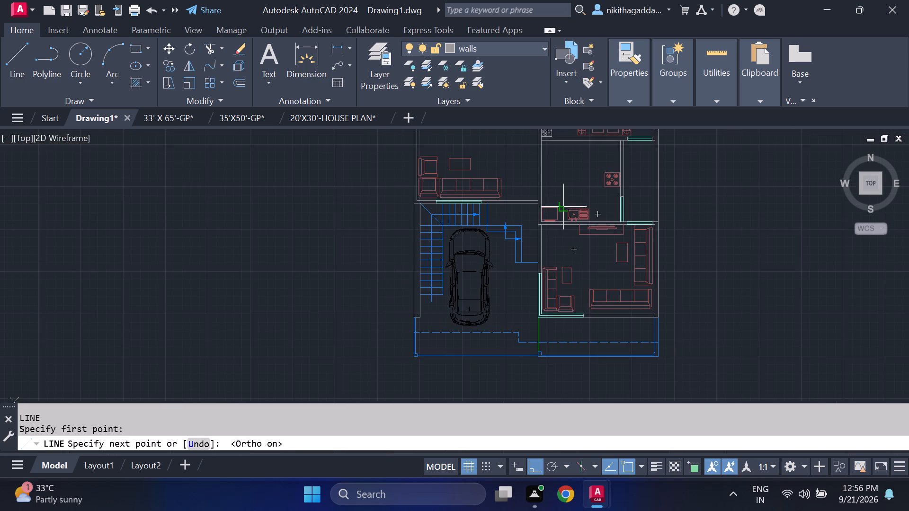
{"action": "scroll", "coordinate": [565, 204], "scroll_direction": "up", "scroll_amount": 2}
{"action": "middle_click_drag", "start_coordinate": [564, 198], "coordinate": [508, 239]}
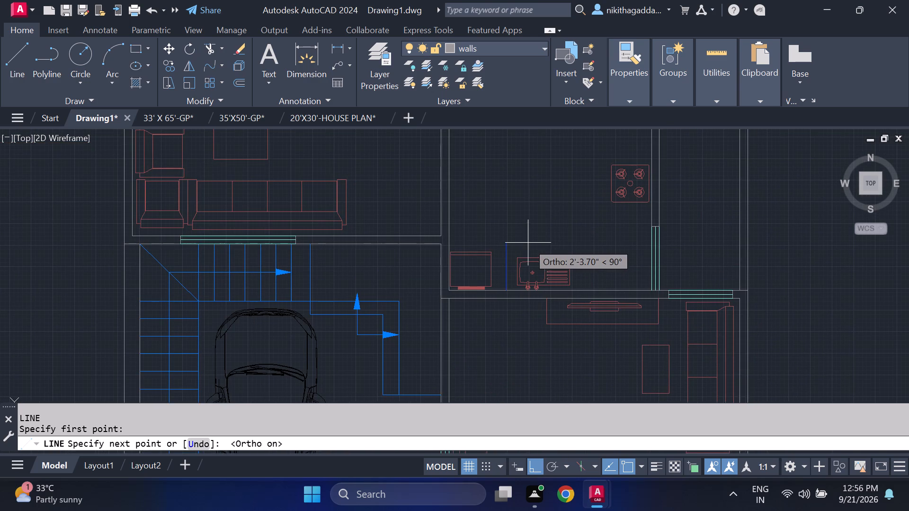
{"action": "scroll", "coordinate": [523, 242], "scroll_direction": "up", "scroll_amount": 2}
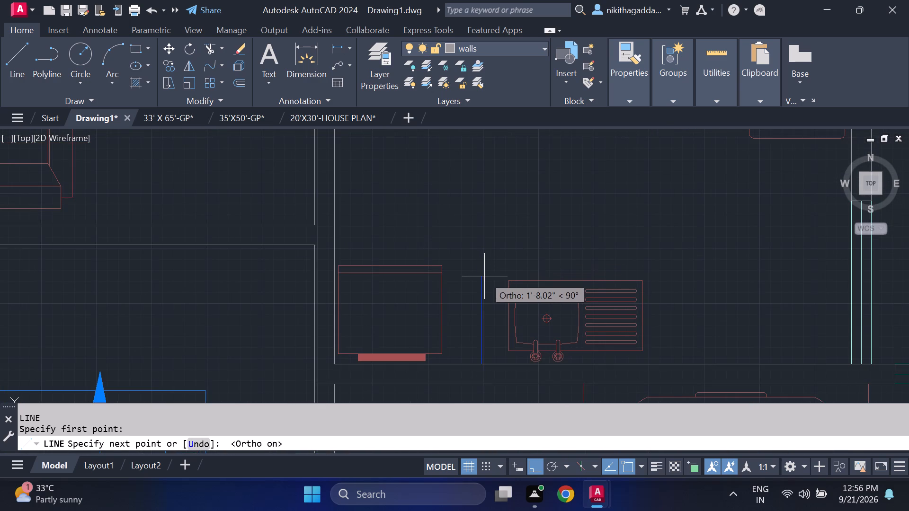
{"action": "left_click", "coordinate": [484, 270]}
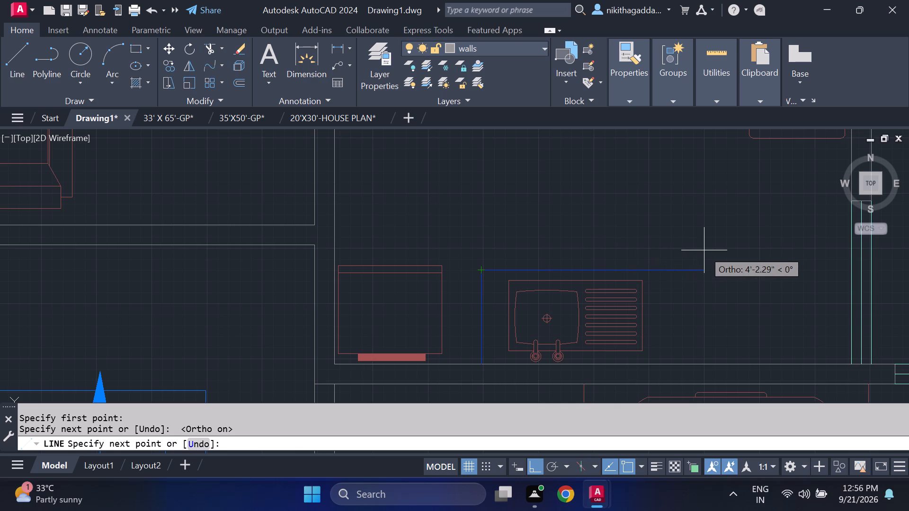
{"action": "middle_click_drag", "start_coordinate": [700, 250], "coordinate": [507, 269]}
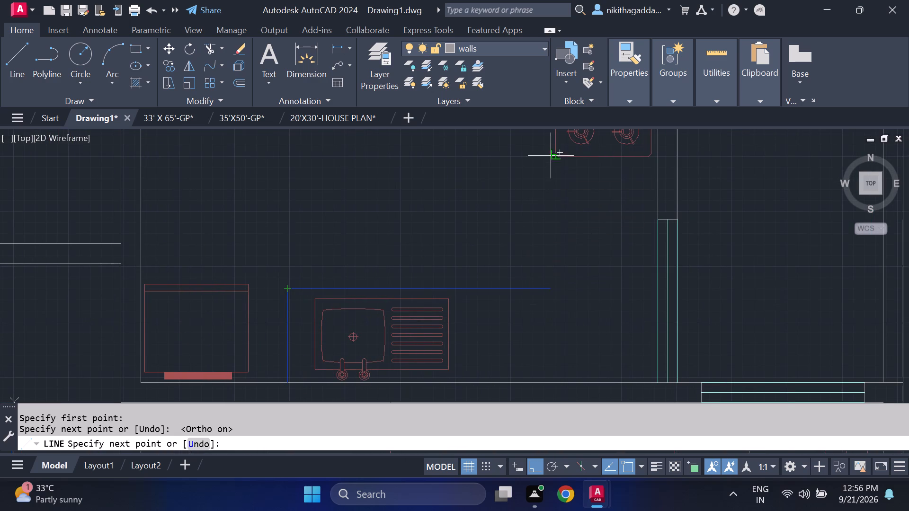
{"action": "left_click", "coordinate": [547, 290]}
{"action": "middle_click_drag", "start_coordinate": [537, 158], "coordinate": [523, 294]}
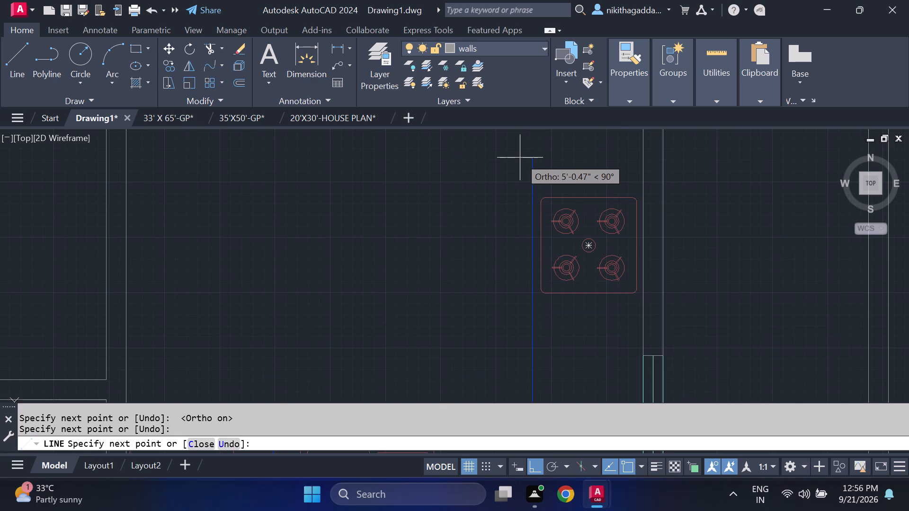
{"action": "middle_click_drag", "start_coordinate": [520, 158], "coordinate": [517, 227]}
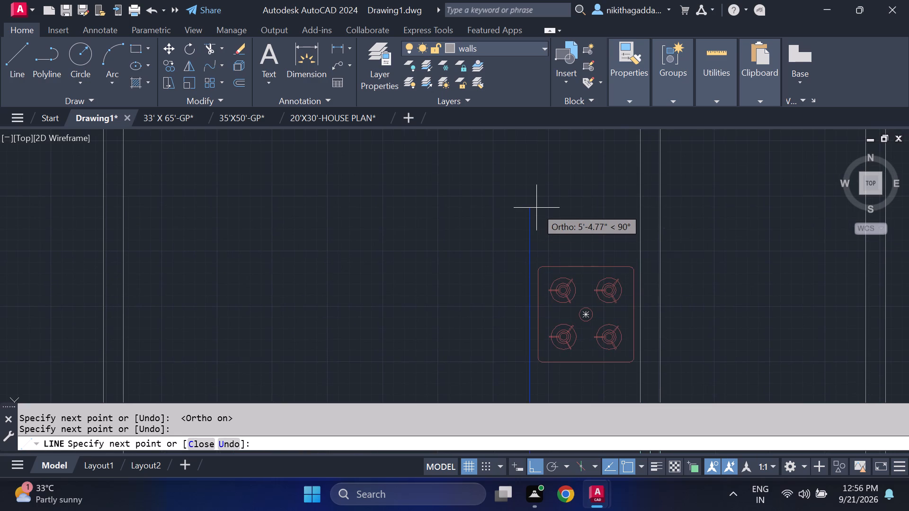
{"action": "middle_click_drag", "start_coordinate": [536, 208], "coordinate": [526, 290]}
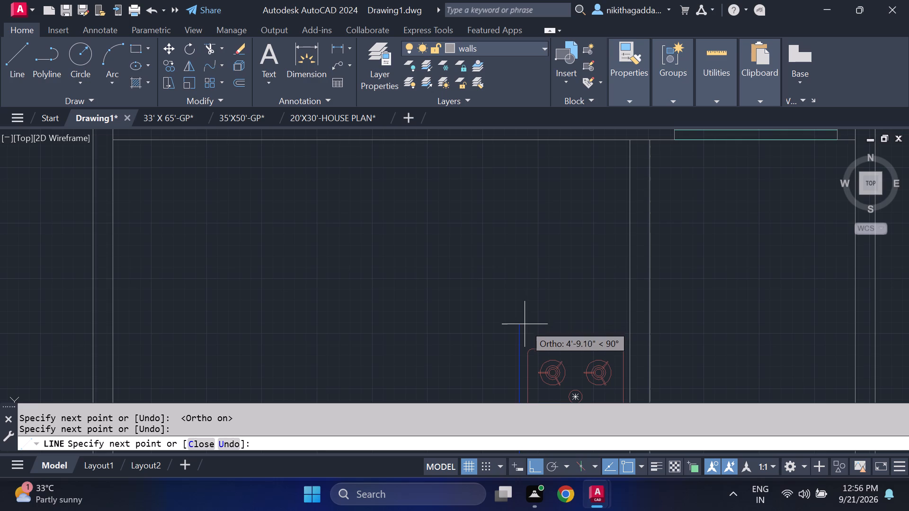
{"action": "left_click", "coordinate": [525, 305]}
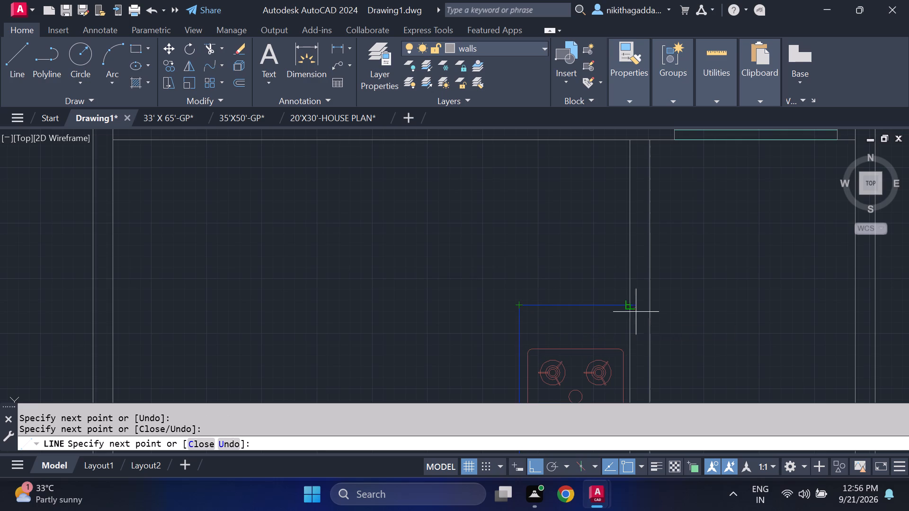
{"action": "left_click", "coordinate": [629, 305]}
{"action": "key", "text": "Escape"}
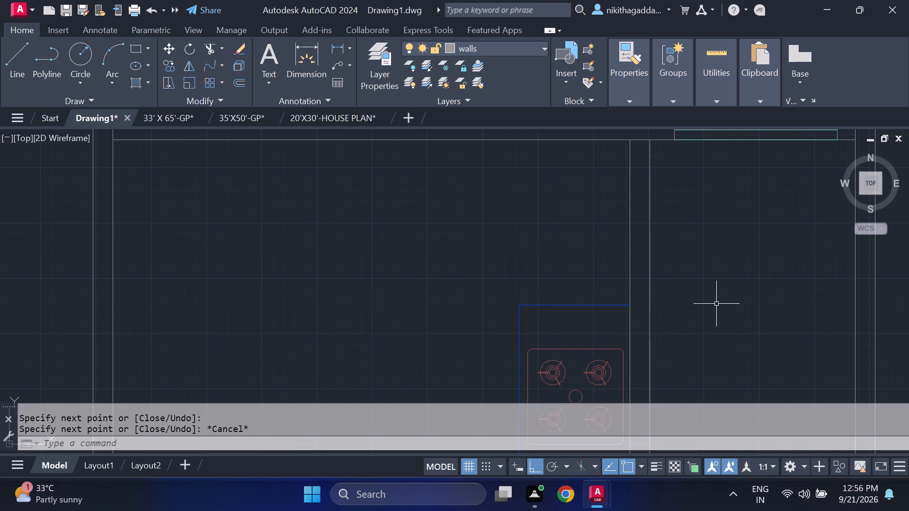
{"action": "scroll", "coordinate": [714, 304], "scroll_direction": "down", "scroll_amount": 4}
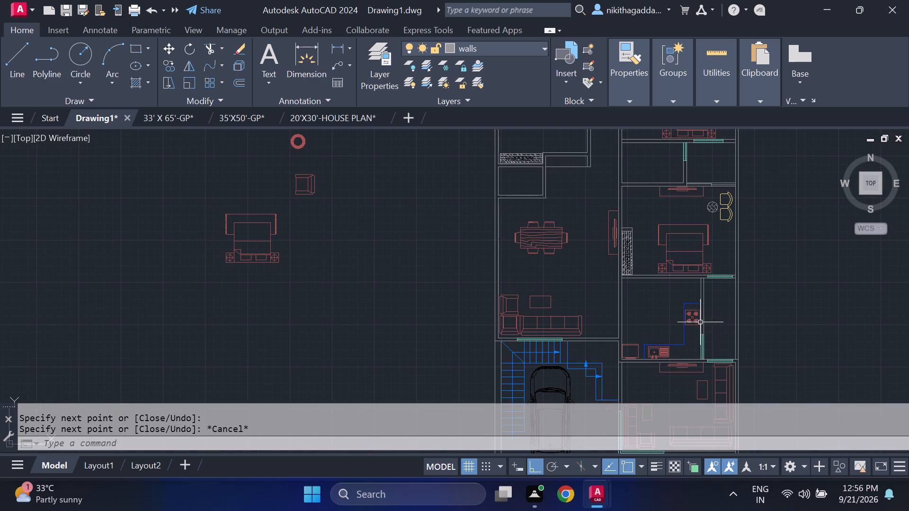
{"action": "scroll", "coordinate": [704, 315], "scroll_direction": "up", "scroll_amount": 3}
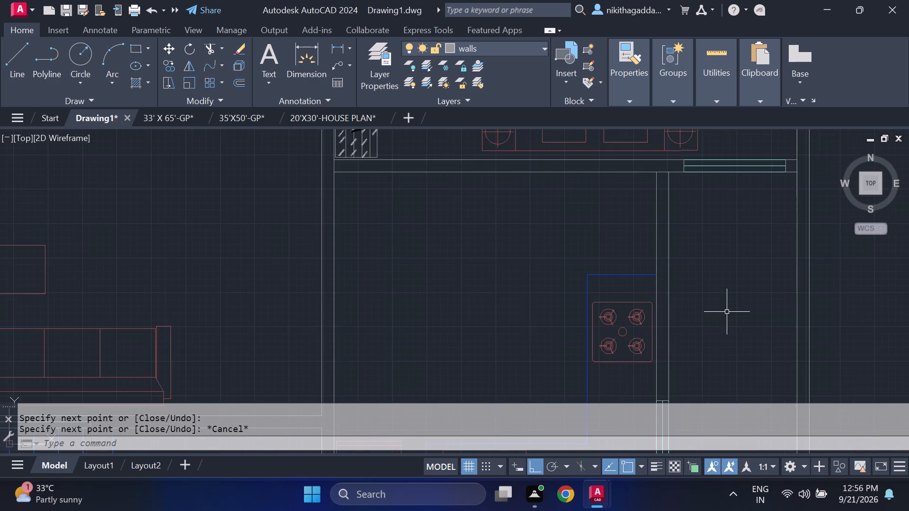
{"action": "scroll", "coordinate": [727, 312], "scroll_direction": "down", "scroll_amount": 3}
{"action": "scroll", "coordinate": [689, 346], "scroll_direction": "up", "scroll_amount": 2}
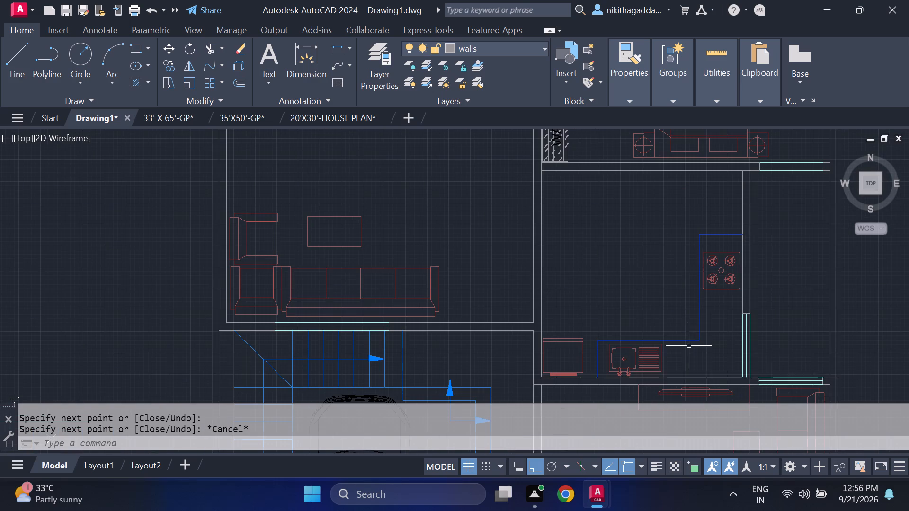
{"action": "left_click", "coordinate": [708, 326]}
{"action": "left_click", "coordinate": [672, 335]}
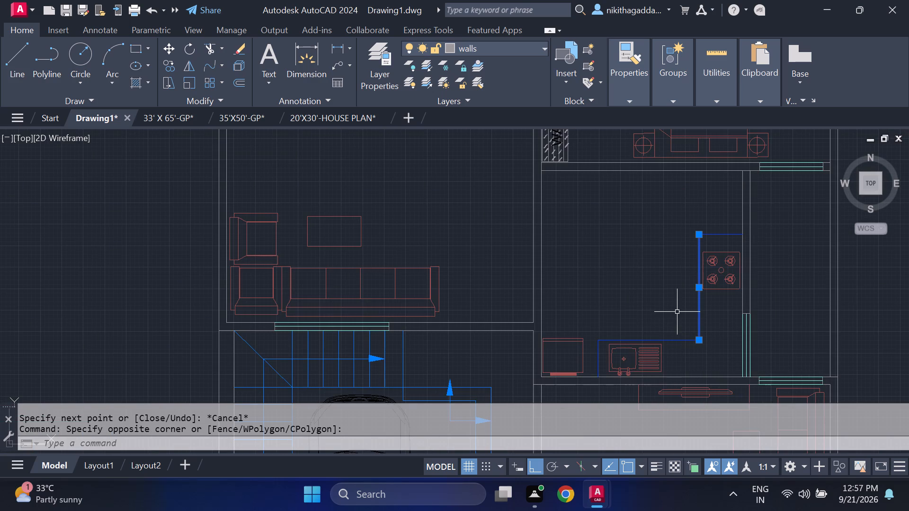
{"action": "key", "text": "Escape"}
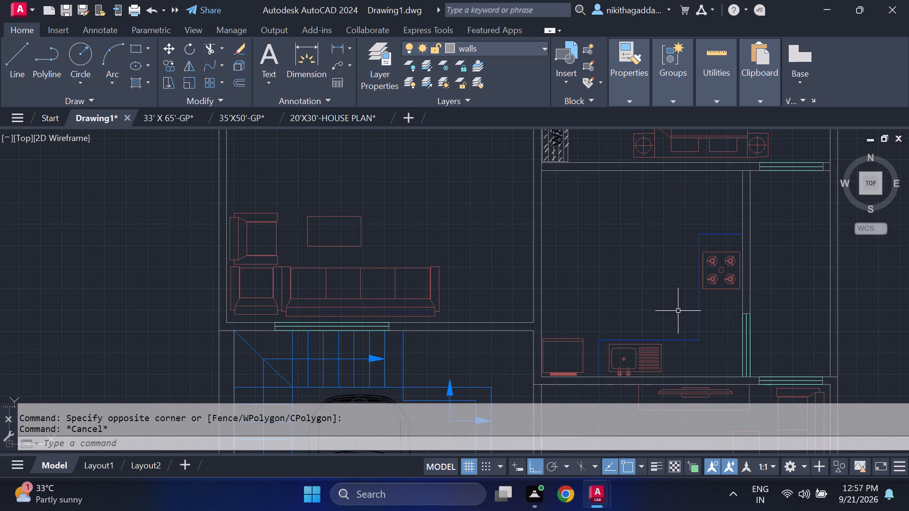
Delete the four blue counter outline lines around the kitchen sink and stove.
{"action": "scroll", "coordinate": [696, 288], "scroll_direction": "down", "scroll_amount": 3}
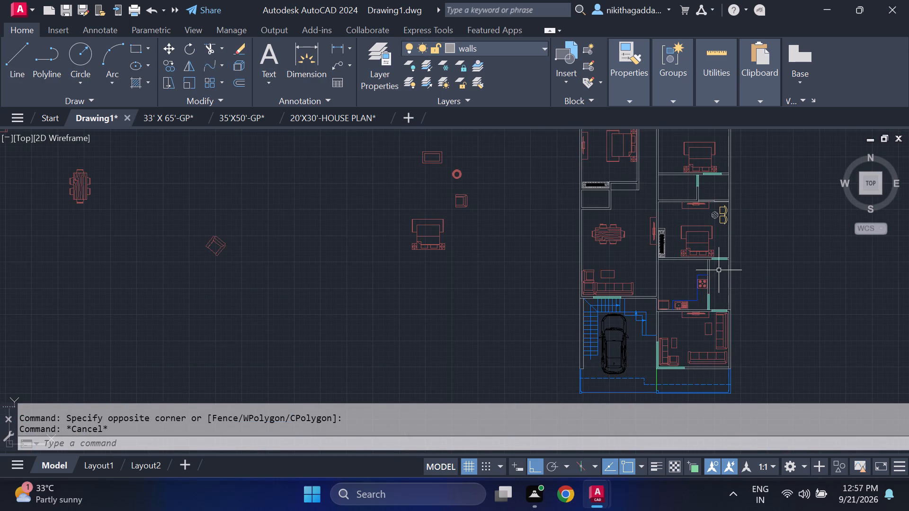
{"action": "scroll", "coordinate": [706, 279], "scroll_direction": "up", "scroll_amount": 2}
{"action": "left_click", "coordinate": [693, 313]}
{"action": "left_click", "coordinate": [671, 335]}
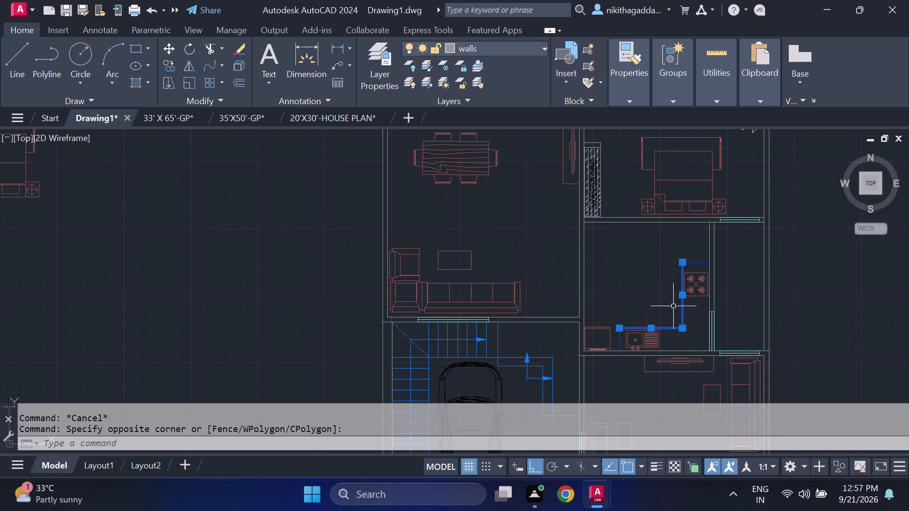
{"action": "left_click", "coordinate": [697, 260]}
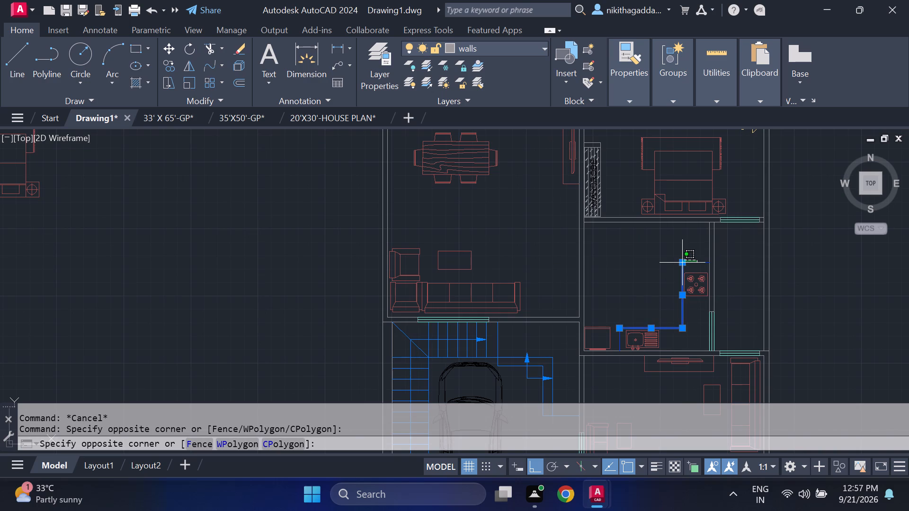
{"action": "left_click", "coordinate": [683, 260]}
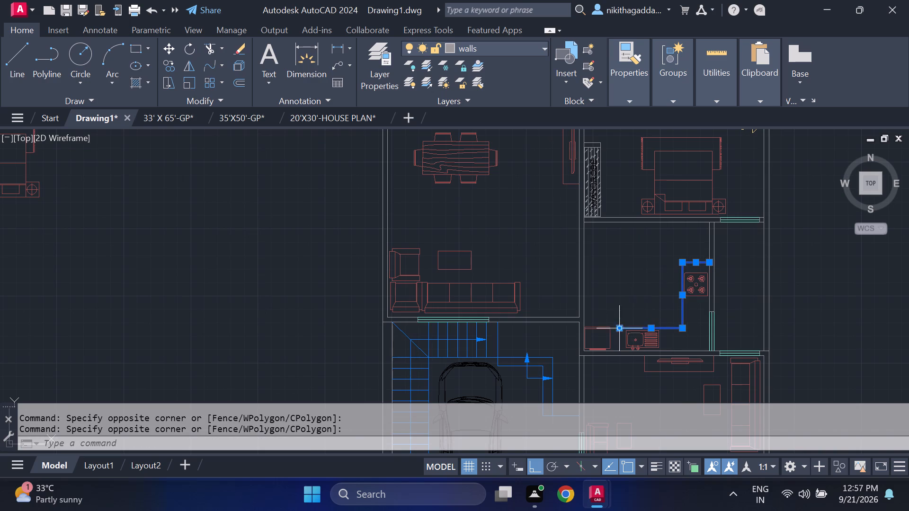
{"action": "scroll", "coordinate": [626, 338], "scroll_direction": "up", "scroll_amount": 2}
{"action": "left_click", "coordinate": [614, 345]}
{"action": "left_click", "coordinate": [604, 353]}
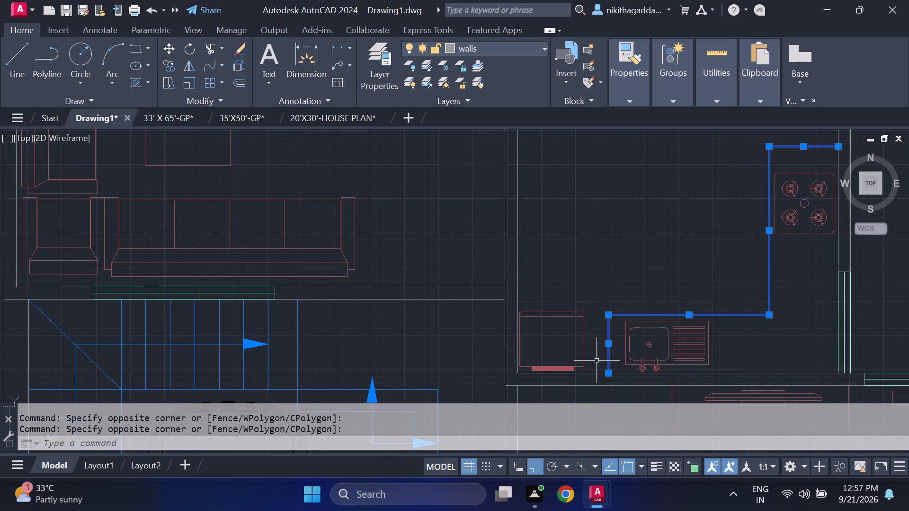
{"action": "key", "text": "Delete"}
Set the current drawing colour to index colour 150.
{"action": "type", "text": "color"}
{"action": "key", "text": "Return"}
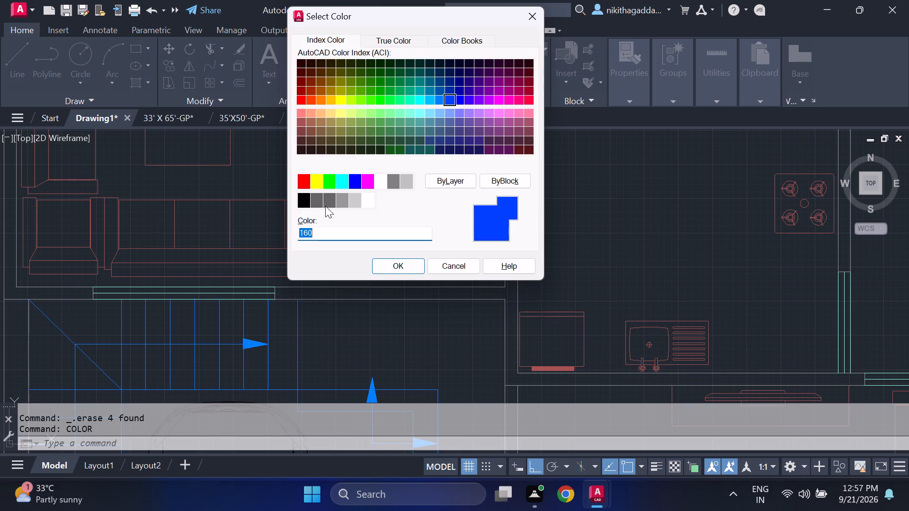
{"action": "left_click", "coordinate": [442, 98]}
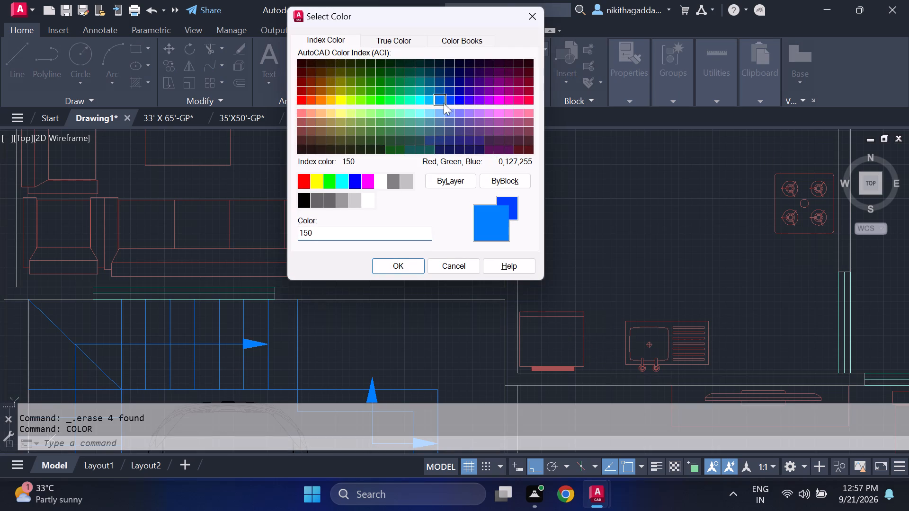
{"action": "left_click", "coordinate": [401, 267]}
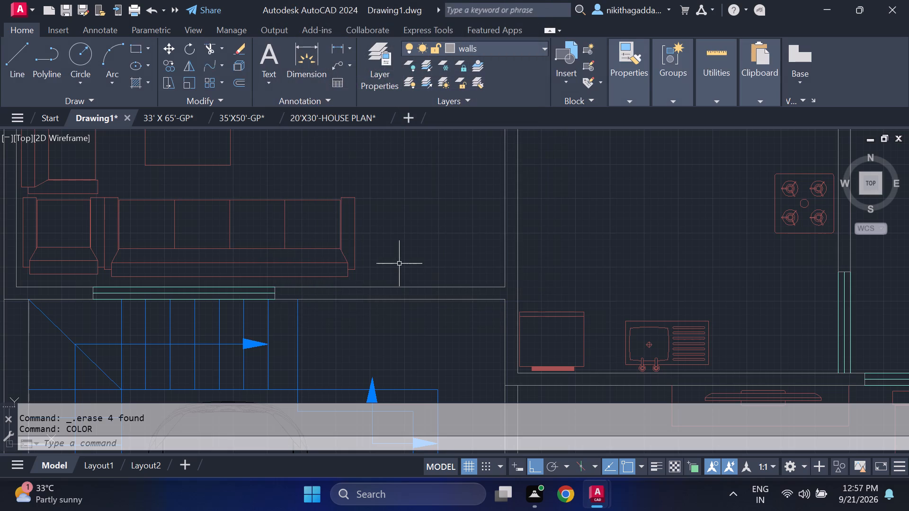
Draw an L-shaped counter outline, about 1'-8" deep at the sink, from the south wall beside the refrigerator to the east wall beyond the stove.
{"action": "key", "text": "l"}
{"action": "key", "text": "Return"}
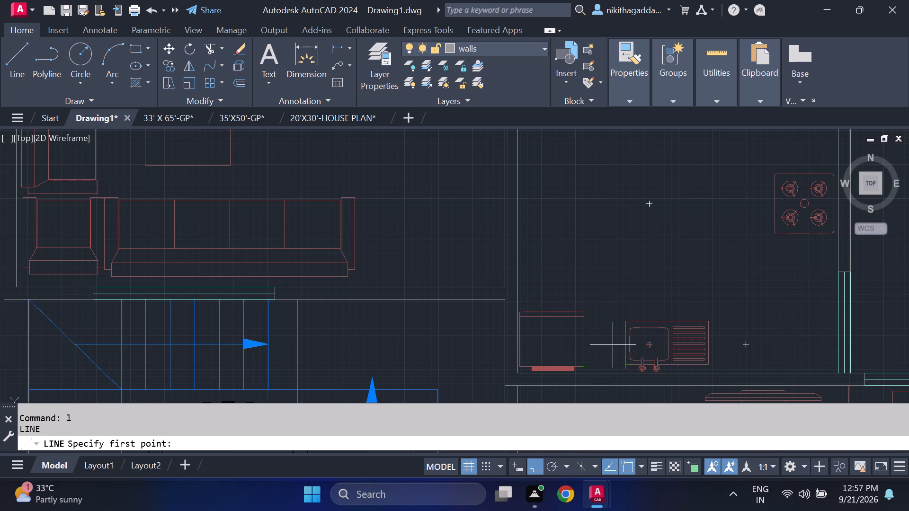
{"action": "left_click", "coordinate": [614, 371]}
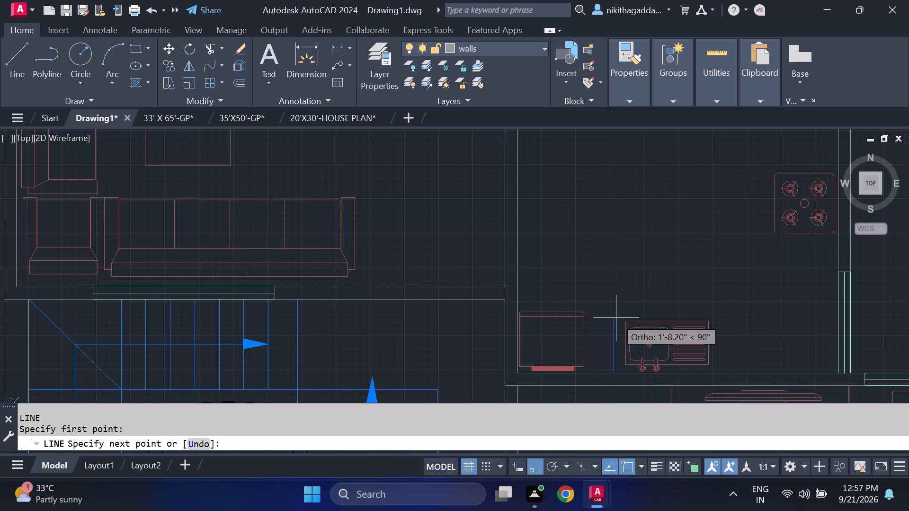
{"action": "left_click", "coordinate": [616, 317]}
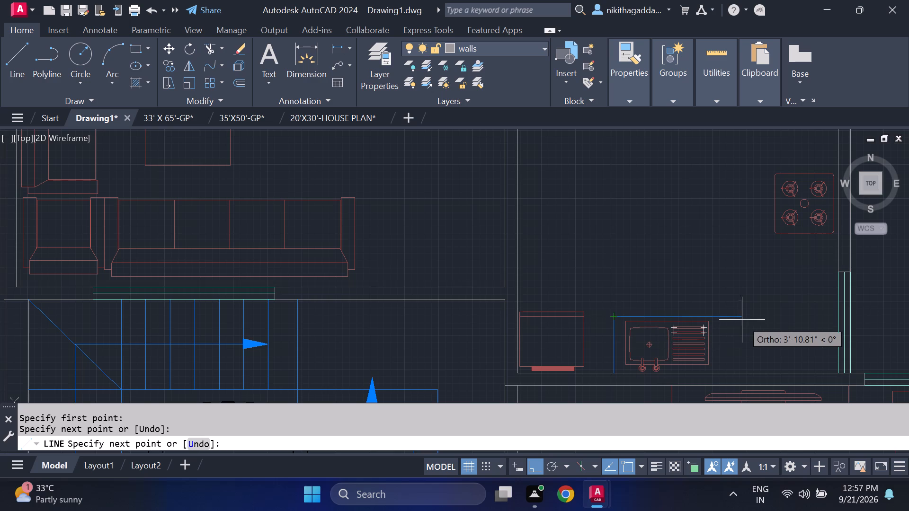
{"action": "left_click", "coordinate": [773, 306]}
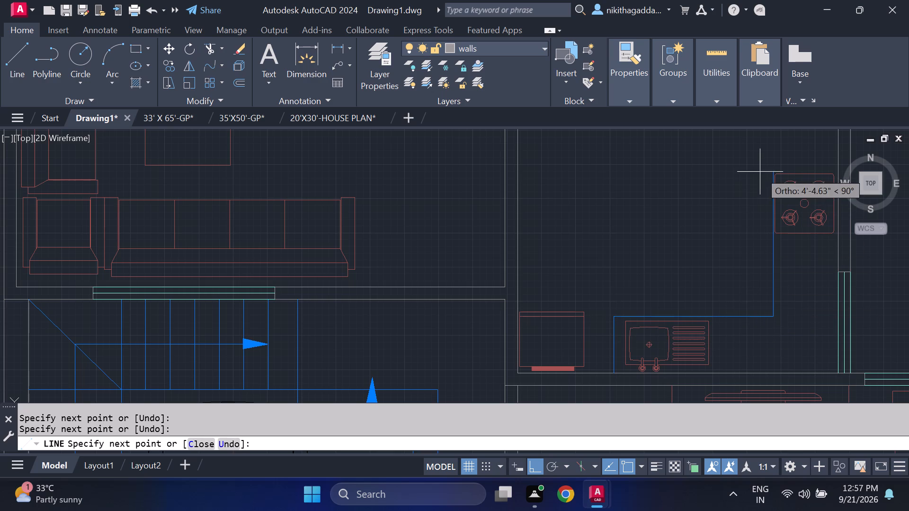
{"action": "key", "text": "ctrl+z"}
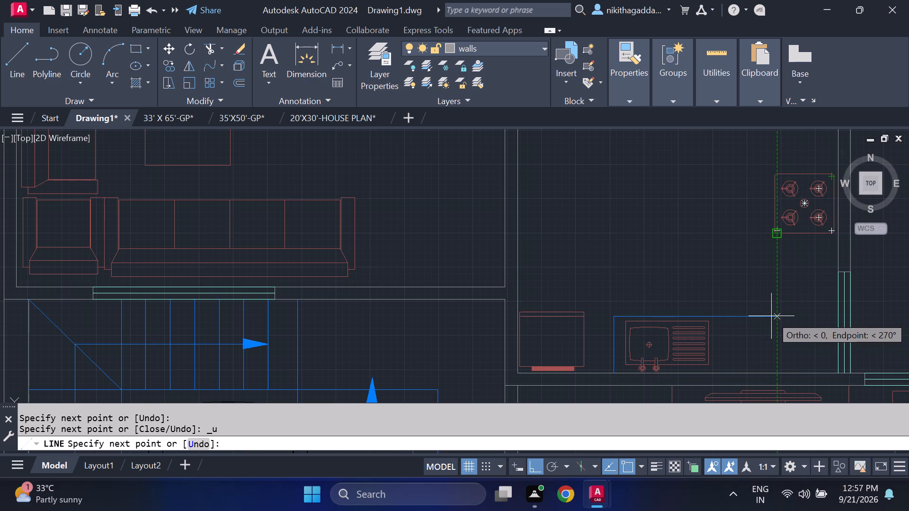
{"action": "left_click_drag", "start_coordinate": [770, 316], "coordinate": [767, 307]}
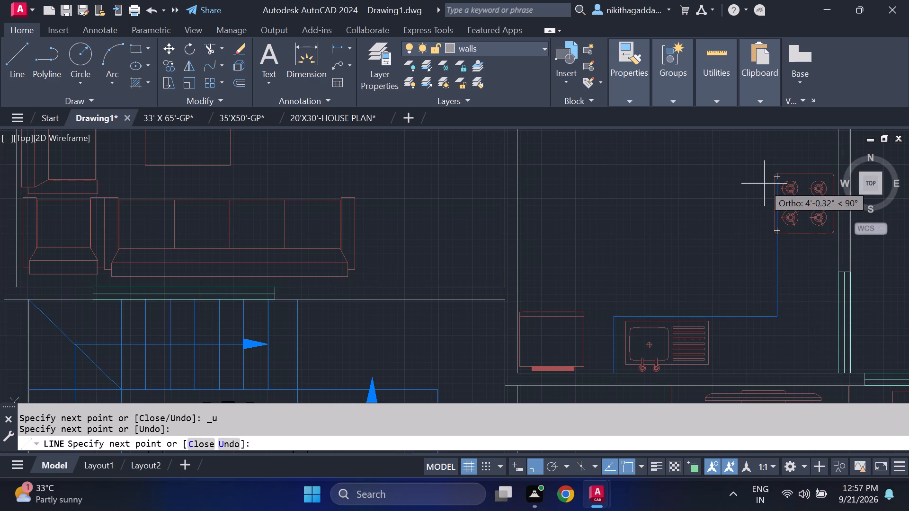
{"action": "key", "text": "ctrl+z"}
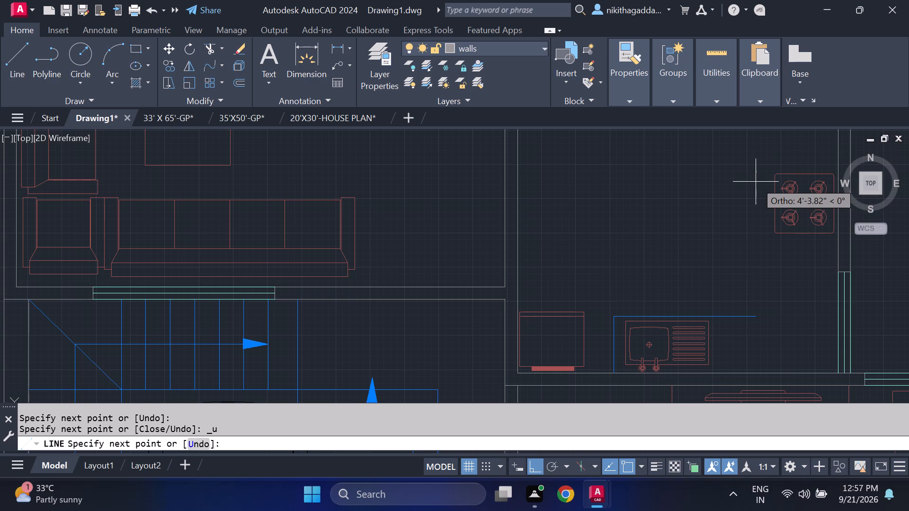
{"action": "left_click", "coordinate": [769, 300]}
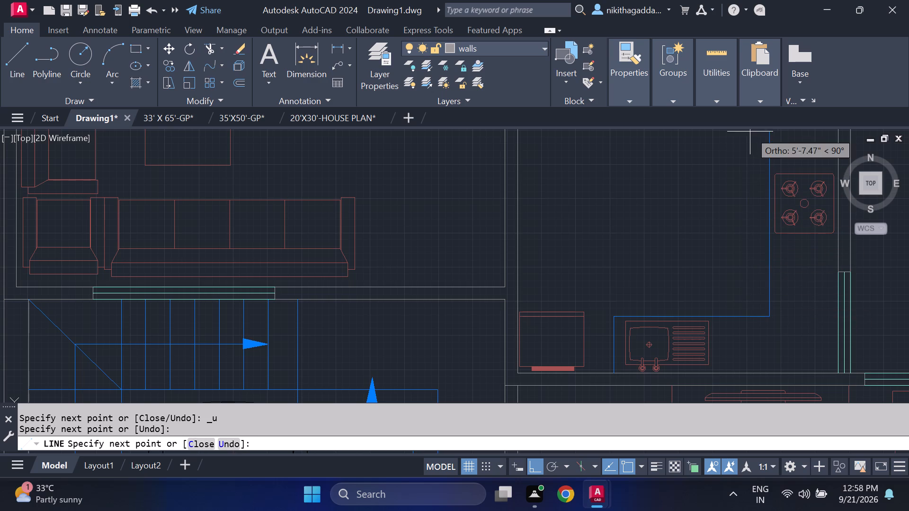
{"action": "middle_click_drag", "start_coordinate": [741, 175], "coordinate": [727, 223]}
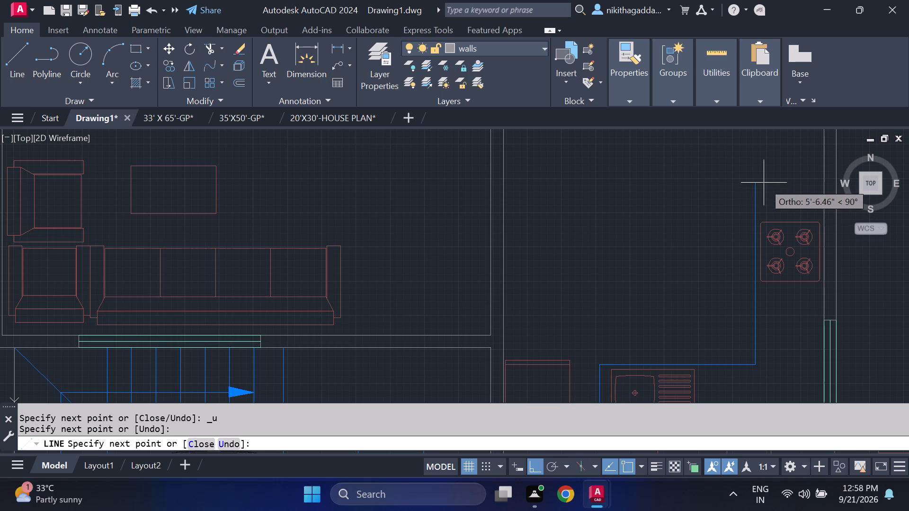
{"action": "scroll", "coordinate": [764, 183], "scroll_direction": "up", "scroll_amount": 1}
{"action": "middle_click_drag", "start_coordinate": [764, 183], "coordinate": [745, 238]}
{"action": "scroll", "coordinate": [745, 238], "scroll_direction": "down", "scroll_amount": 2}
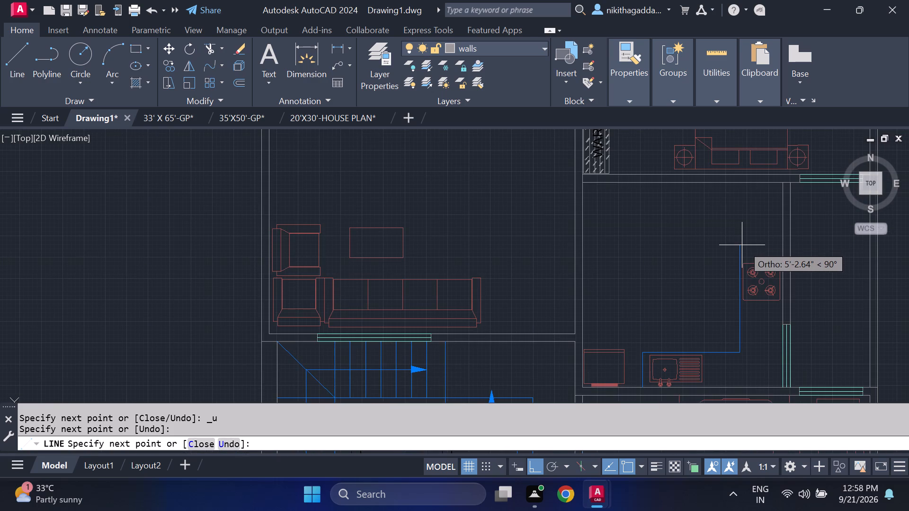
{"action": "left_click", "coordinate": [742, 247]}
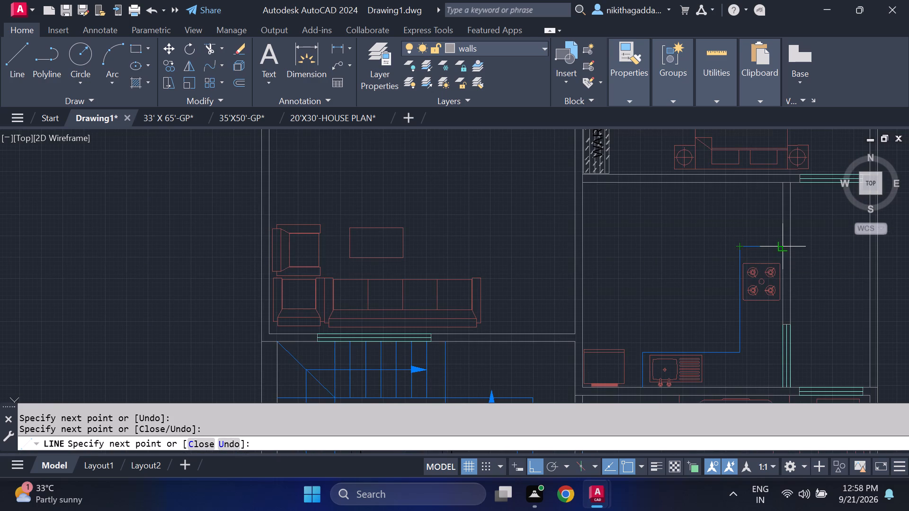
{"action": "left_click", "coordinate": [785, 243]}
{"action": "key", "text": "Escape"}
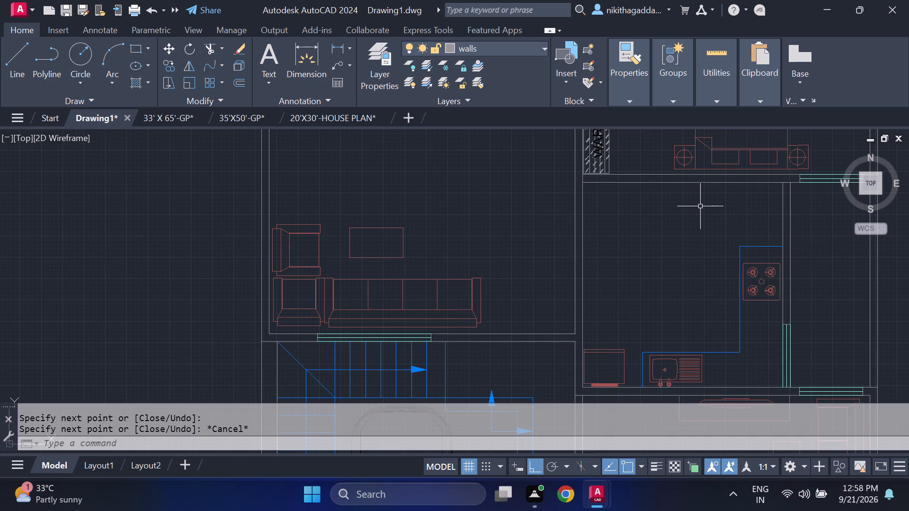
Set the current drawing colour to ByLayer.
{"action": "scroll", "coordinate": [710, 204], "scroll_direction": "down", "scroll_amount": 3}
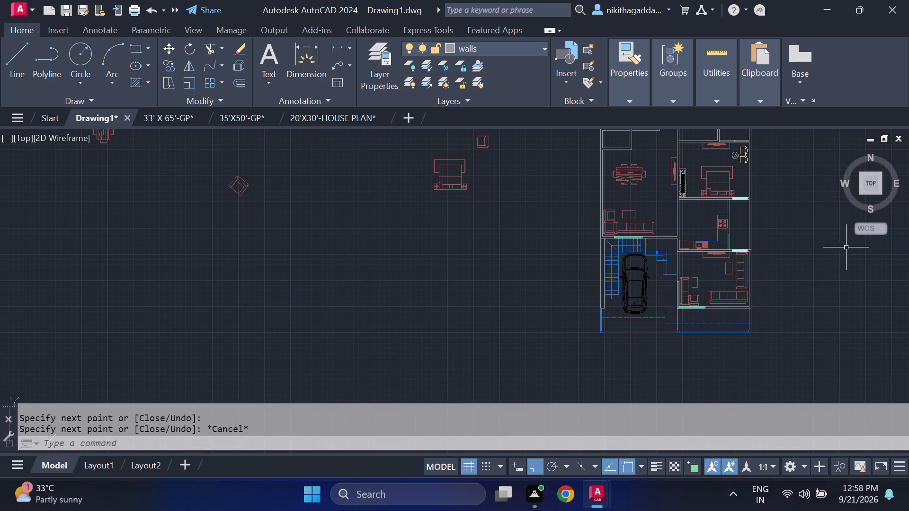
{"action": "middle_click_drag", "start_coordinate": [827, 253], "coordinate": [773, 287]}
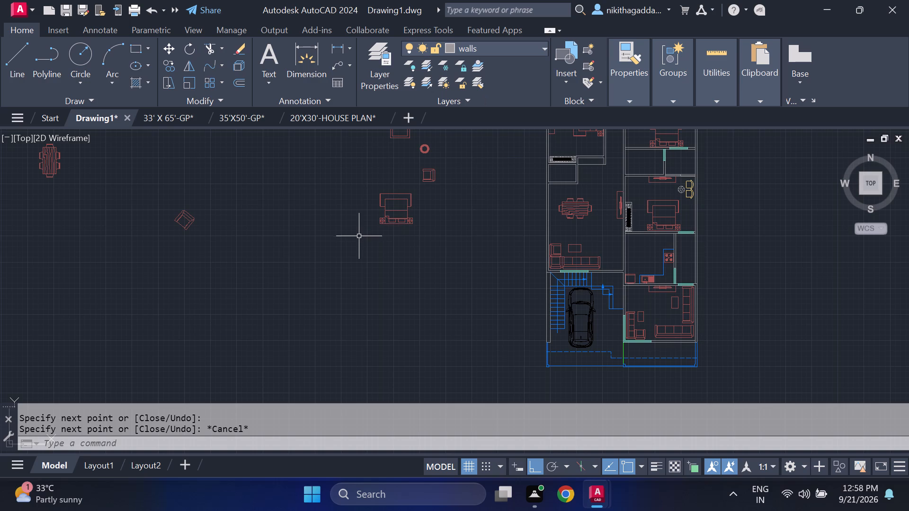
{"action": "middle_click_drag", "start_coordinate": [356, 260], "coordinate": [335, 308]}
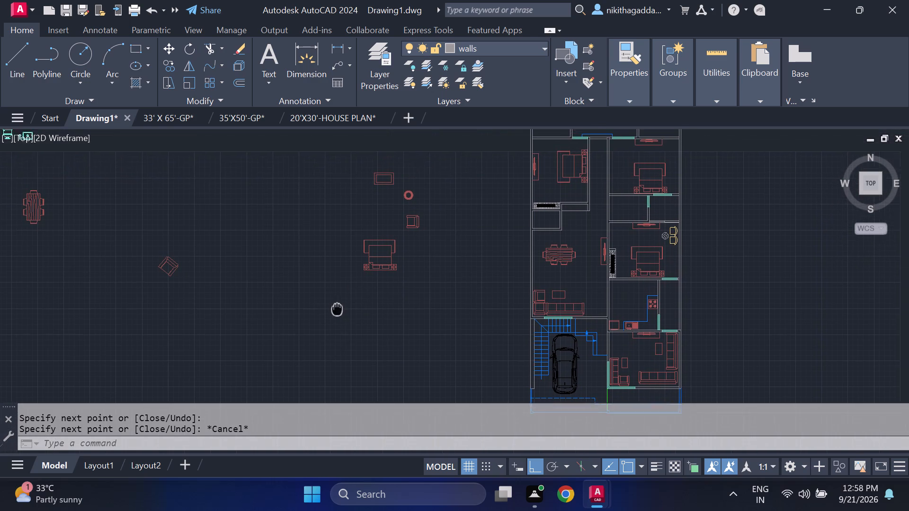
{"action": "middle_click_drag", "start_coordinate": [335, 308], "coordinate": [332, 310]}
{"action": "scroll", "coordinate": [687, 208], "scroll_direction": "up", "scroll_amount": 1}
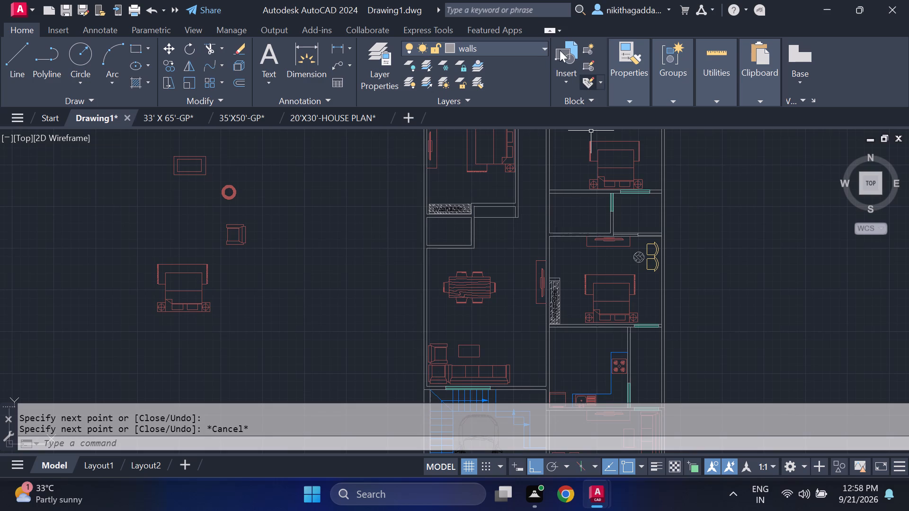
{"action": "type", "text": "cooo"}
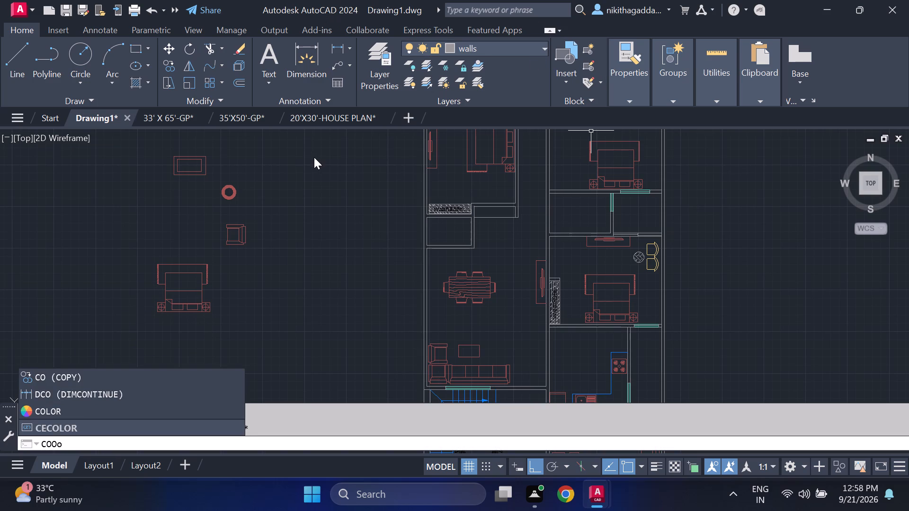
{"action": "key", "text": "Escape"}
{"action": "type", "text": "color"}
{"action": "key", "text": "Return"}
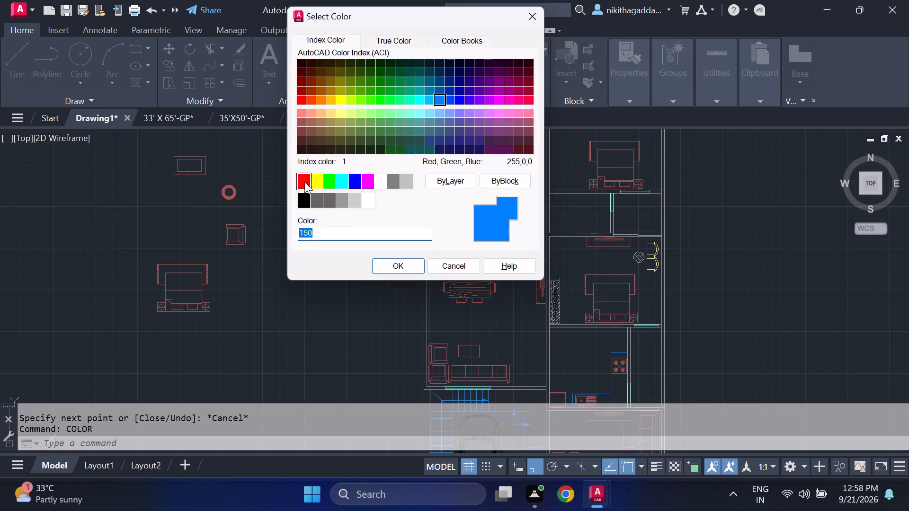
{"action": "left_click", "coordinate": [463, 185]}
{"action": "left_click", "coordinate": [410, 268]}
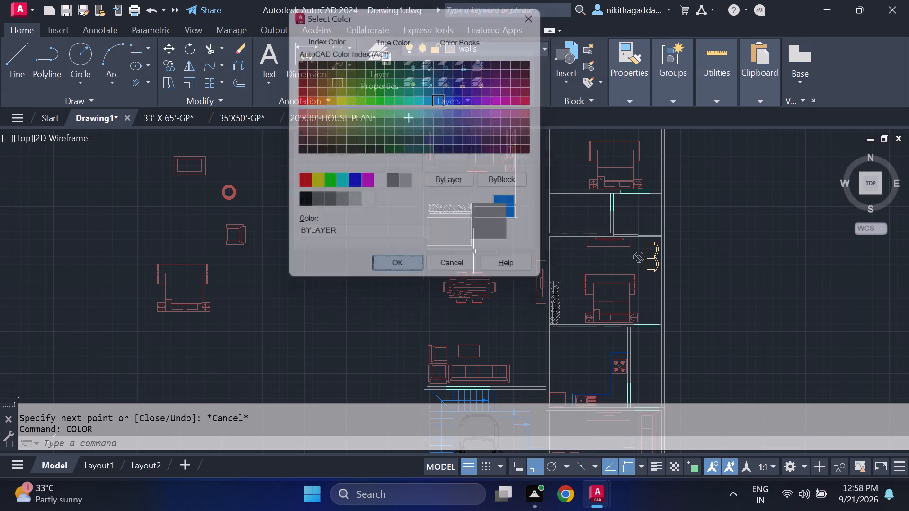
On the windows layer with Ortho off, draw two corner-to-corner crossing diagonals in the small east room between the two east bedrooms.
{"action": "scroll", "coordinate": [667, 264], "scroll_direction": "up", "scroll_amount": 1}
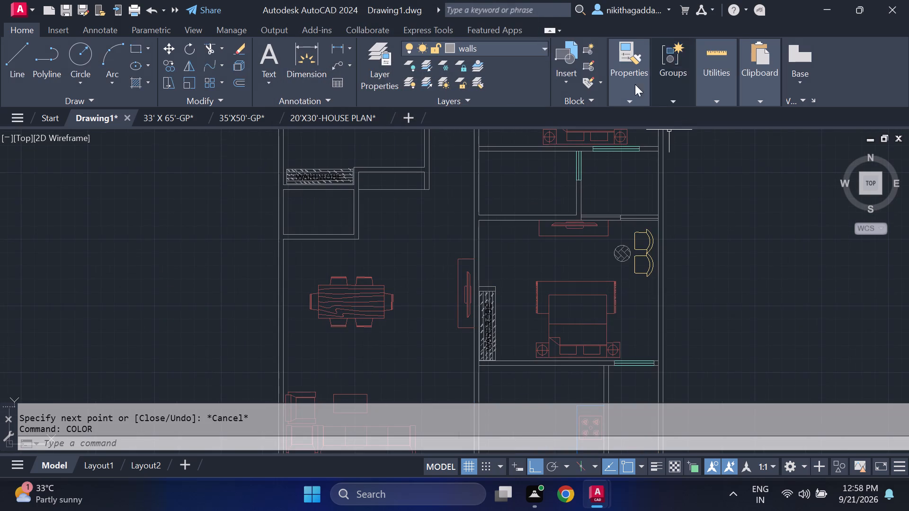
{"action": "left_click", "coordinate": [539, 53]}
{"action": "left_click", "coordinate": [500, 219]}
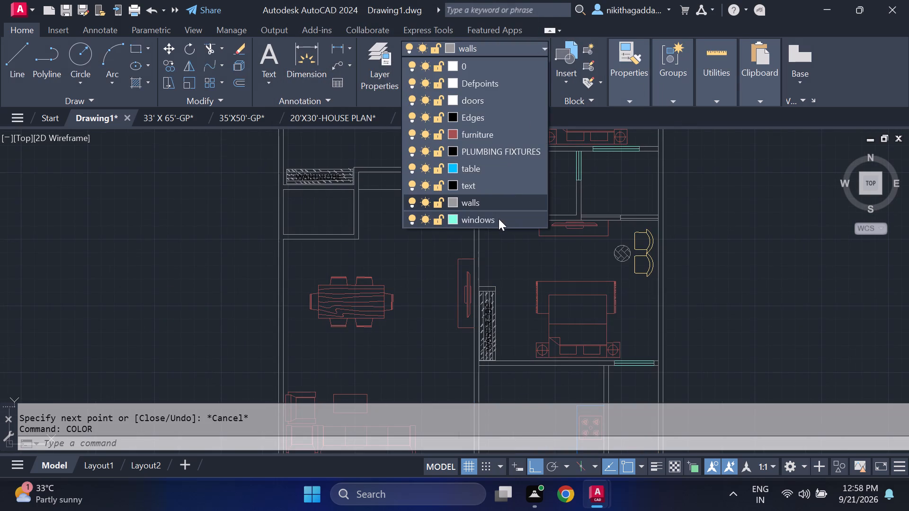
{"action": "scroll", "coordinate": [617, 157], "scroll_direction": "up", "scroll_amount": 2}
{"action": "key", "text": "l"}
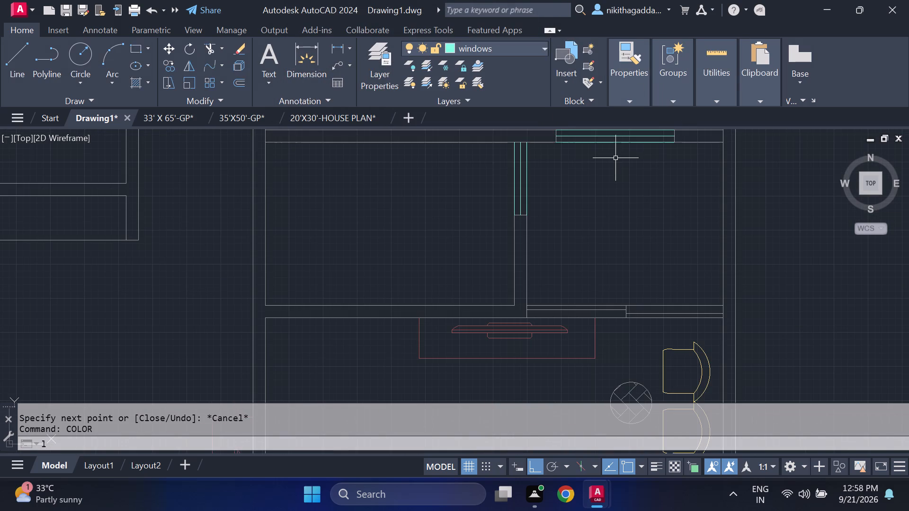
{"action": "key", "text": "Return"}
{"action": "middle_click_drag", "start_coordinate": [601, 194], "coordinate": [511, 270]}
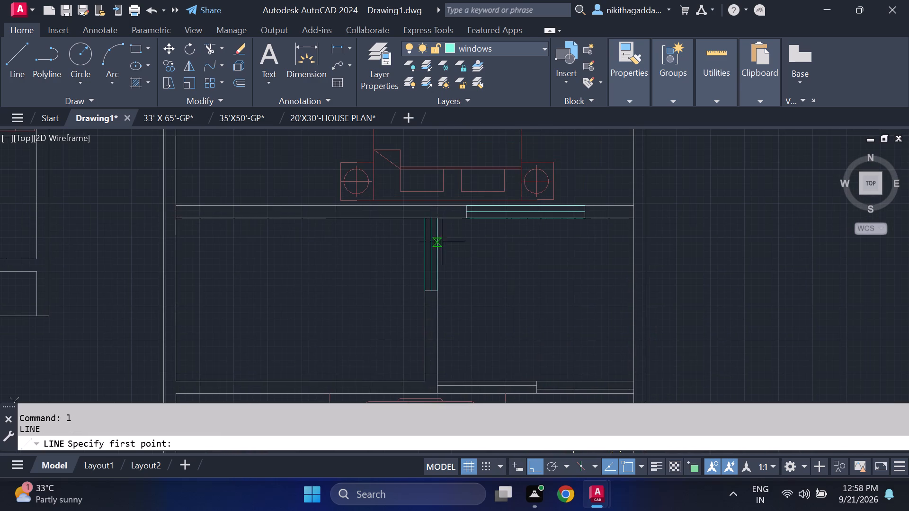
{"action": "left_click", "coordinate": [436, 219]}
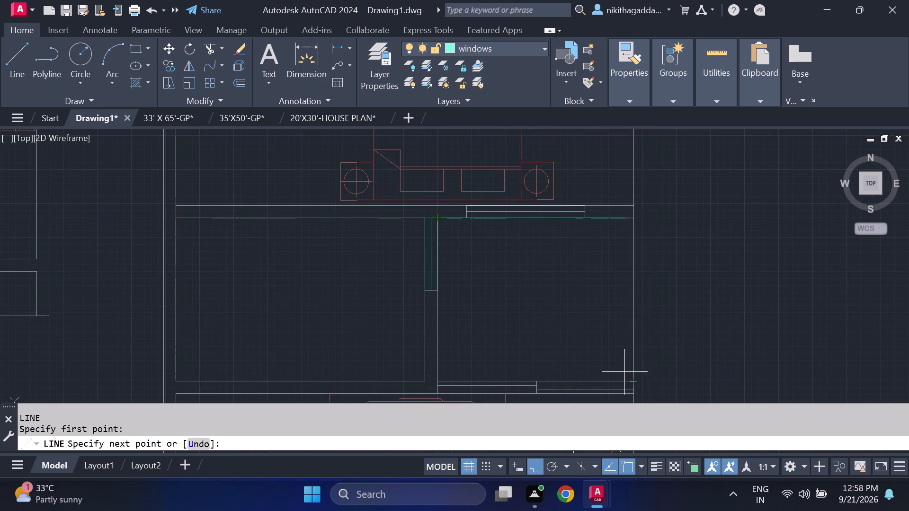
{"action": "key", "text": "F8"}
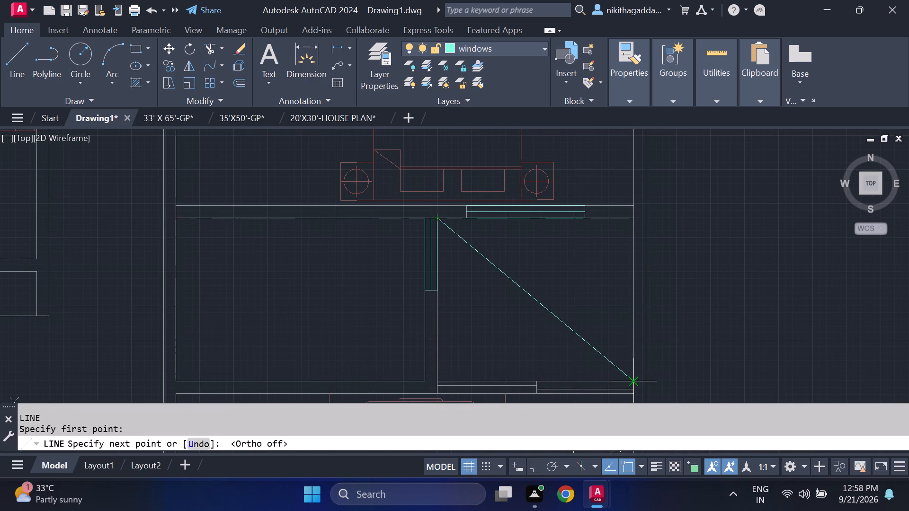
{"action": "left_click", "coordinate": [633, 385]}
{"action": "key", "text": "Escape"}
{"action": "key", "text": "space"}
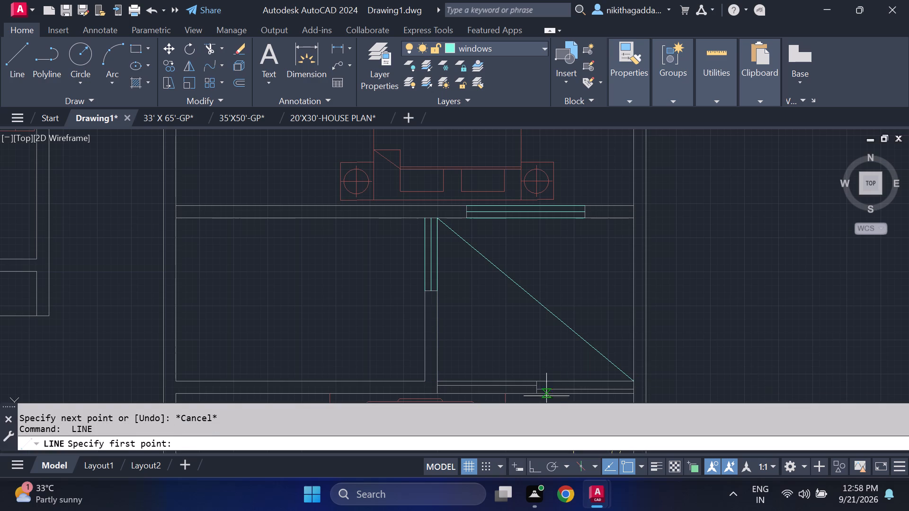
{"action": "left_click", "coordinate": [438, 378]}
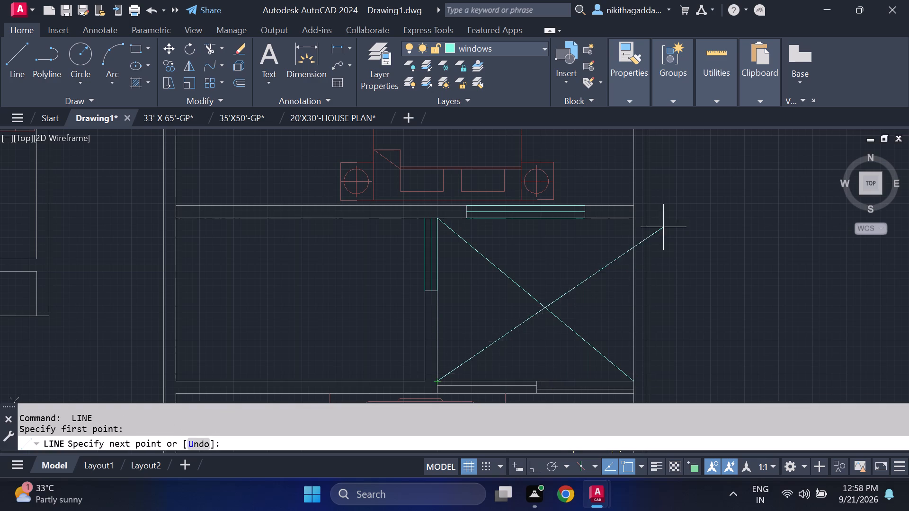
{"action": "left_click", "coordinate": [632, 219]}
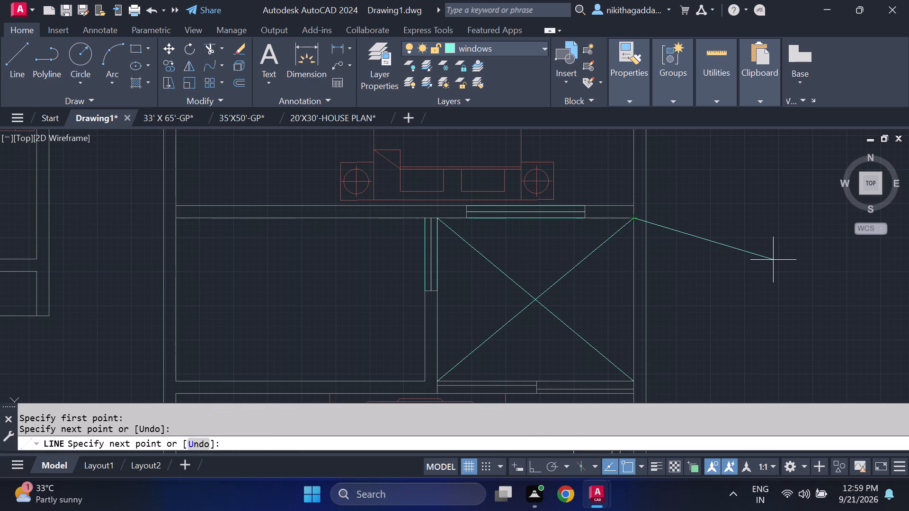
{"action": "key", "text": "Escape"}
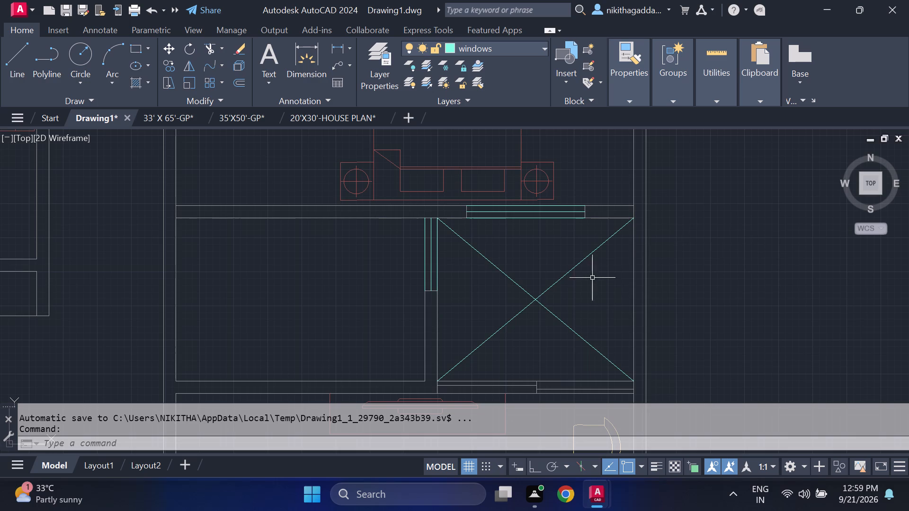
Change the linetype of the two crossing diagonals to the dashed ACAD_ISO02 linetype.
{"action": "left_click_drag", "start_coordinate": [590, 269], "coordinate": [582, 264]}
{"action": "left_click_drag", "start_coordinate": [461, 333], "coordinate": [460, 328]}
{"action": "left_click", "coordinate": [624, 95]}
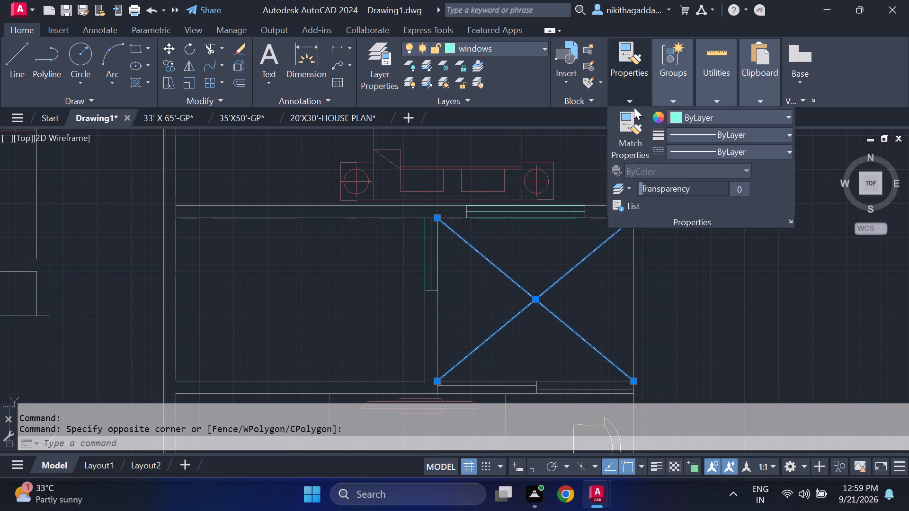
{"action": "left_click", "coordinate": [789, 149]}
{"action": "left_click", "coordinate": [760, 203]}
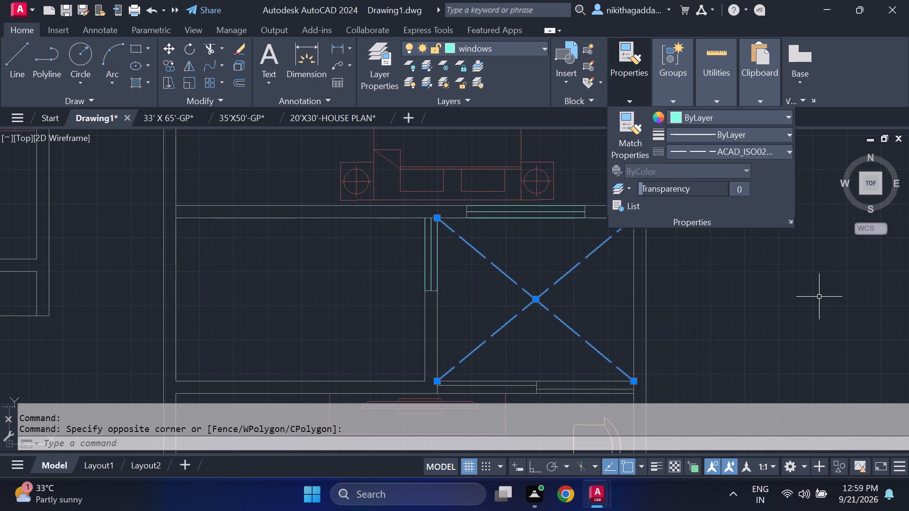
{"action": "key", "text": "Escape"}
{"action": "key", "text": "Escape"}
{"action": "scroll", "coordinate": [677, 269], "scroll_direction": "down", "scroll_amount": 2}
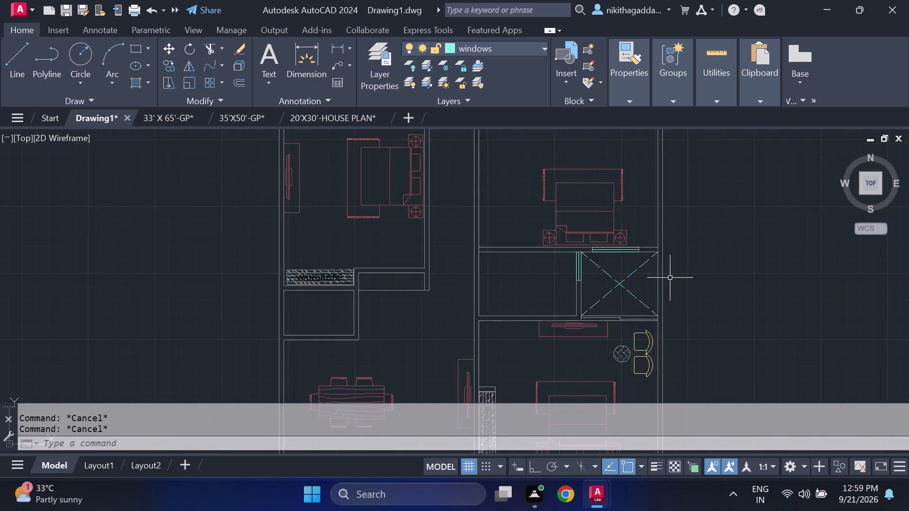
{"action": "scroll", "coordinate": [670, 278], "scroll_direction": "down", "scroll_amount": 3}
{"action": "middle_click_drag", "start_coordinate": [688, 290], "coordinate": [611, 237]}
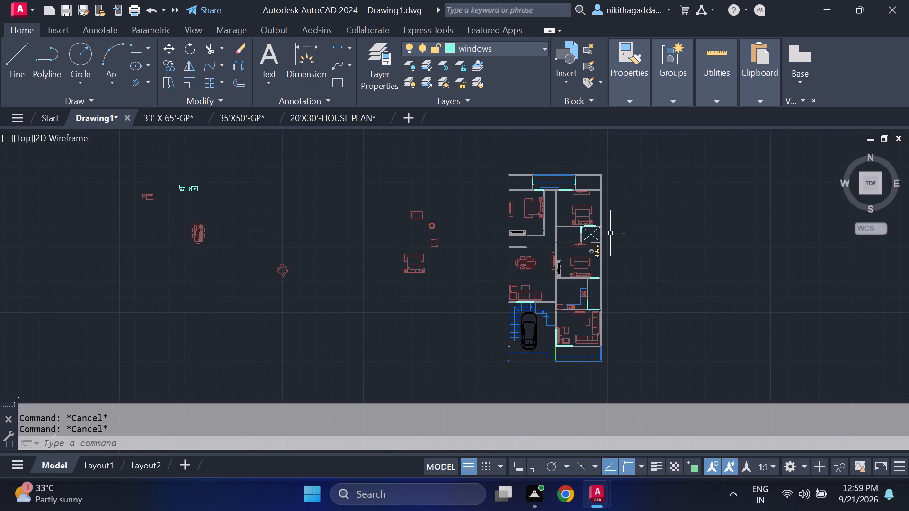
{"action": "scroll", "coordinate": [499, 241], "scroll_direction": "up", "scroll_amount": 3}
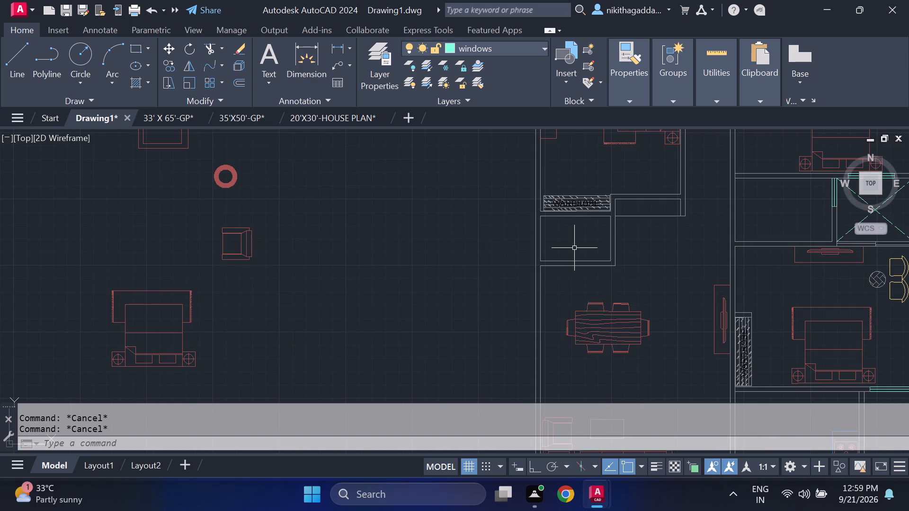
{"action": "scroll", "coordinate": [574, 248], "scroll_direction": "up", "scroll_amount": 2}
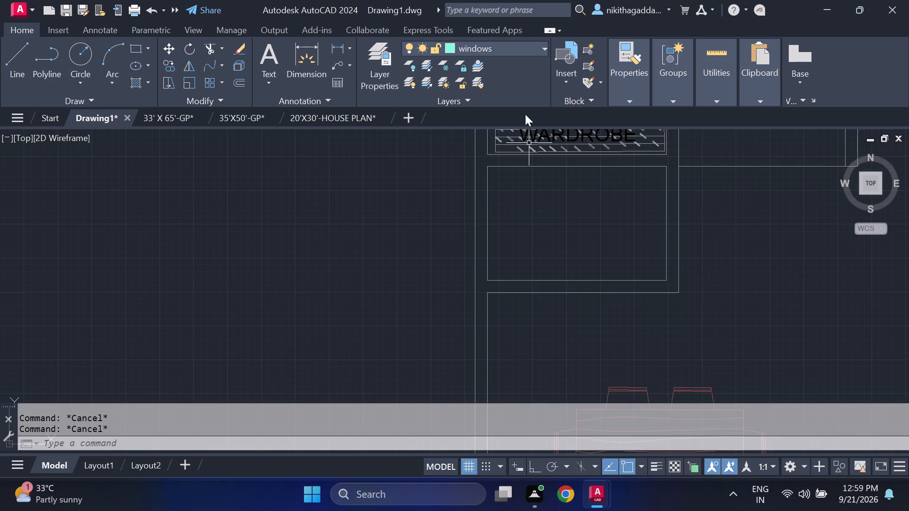
On the walls layer, draw two short jamb lines across the south wall of the small room below the wardrobe, one near each end.
{"action": "left_click", "coordinate": [520, 52]}
{"action": "left_click", "coordinate": [481, 199]}
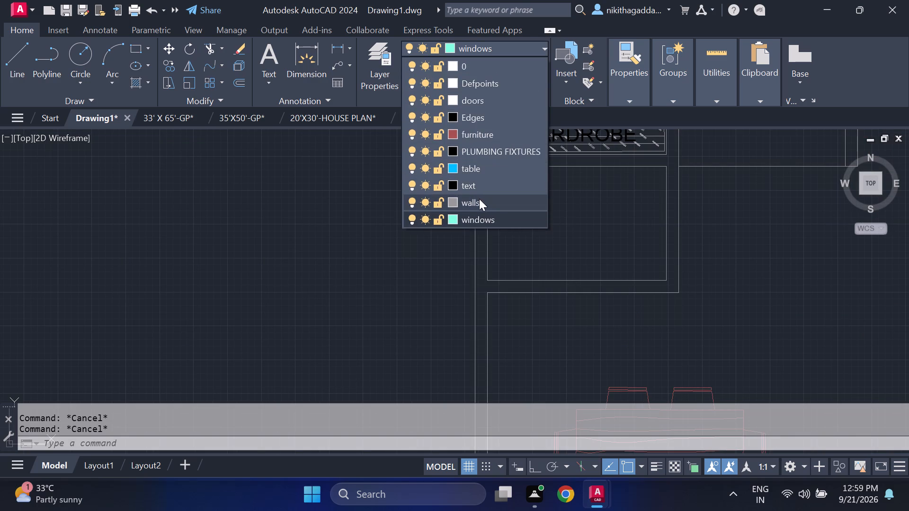
{"action": "scroll", "coordinate": [556, 295], "scroll_direction": "up", "scroll_amount": 1}
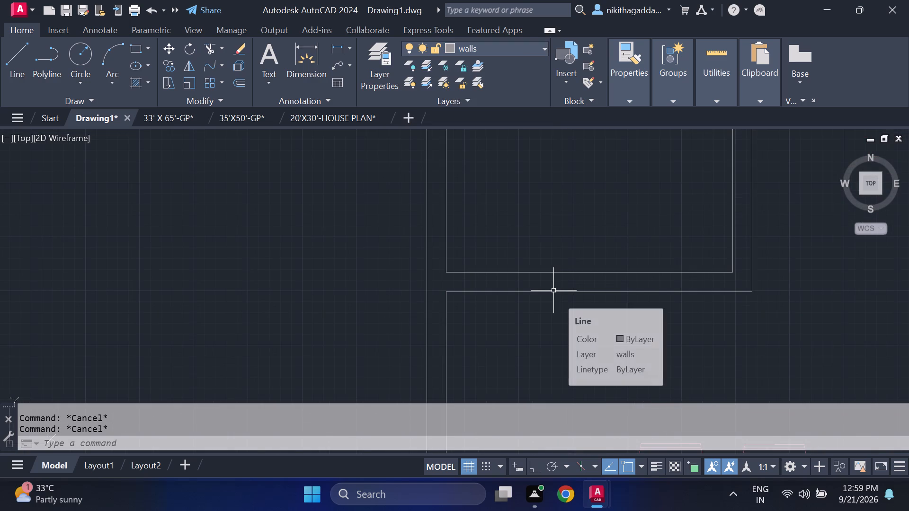
{"action": "key", "text": "l"}
{"action": "key", "text": "Return"}
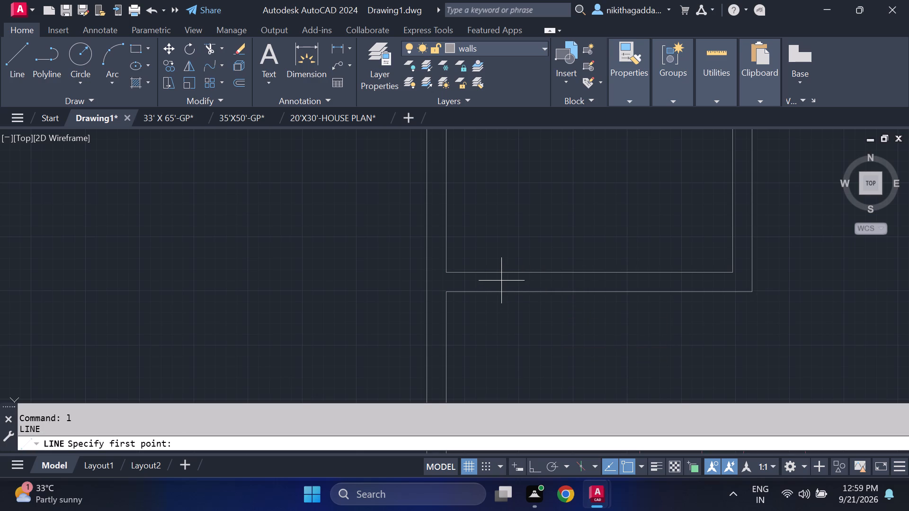
{"action": "left_click", "coordinate": [490, 271]}
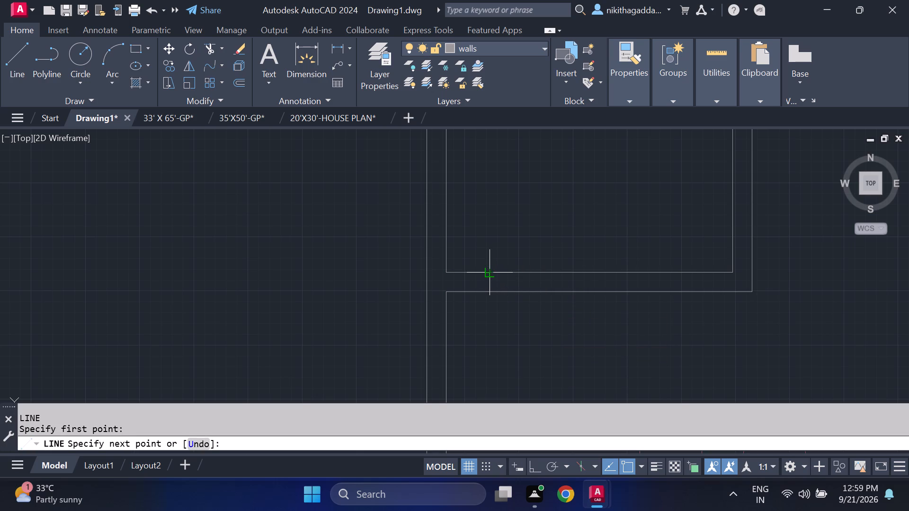
{"action": "left_click", "coordinate": [492, 291]}
{"action": "key", "text": "Return"}
{"action": "key", "text": "Return"}
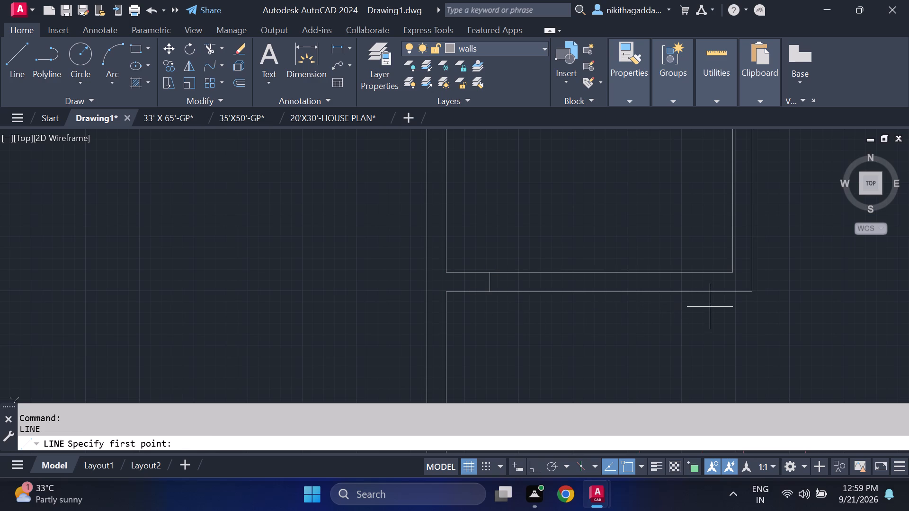
{"action": "left_click", "coordinate": [698, 272]}
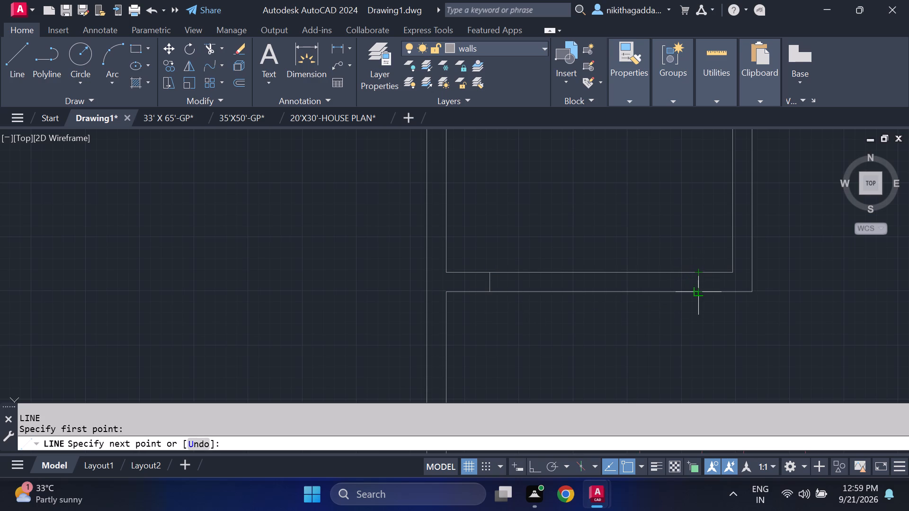
{"action": "left_click", "coordinate": [700, 296]}
{"action": "key", "text": "Escape"}
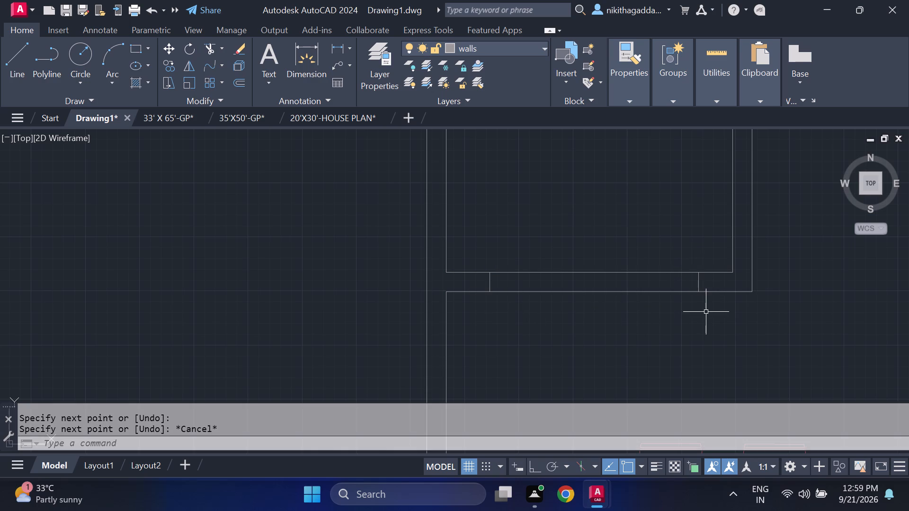
Trim both south wall lines between the two jamb lines to open the small room below the wardrobe.
{"action": "left_click_drag", "start_coordinate": [597, 251], "coordinate": [582, 278]}
{"action": "left_click", "coordinate": [500, 366]}
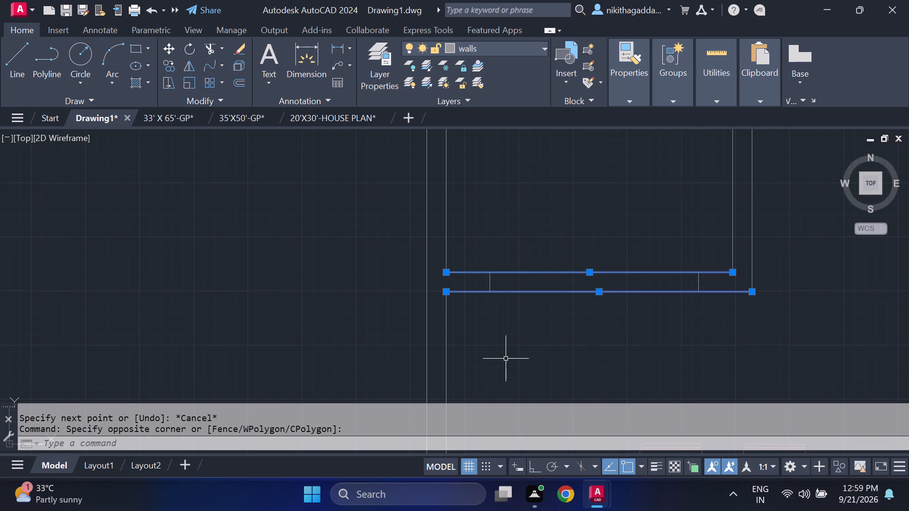
{"action": "key", "text": "Escape"}
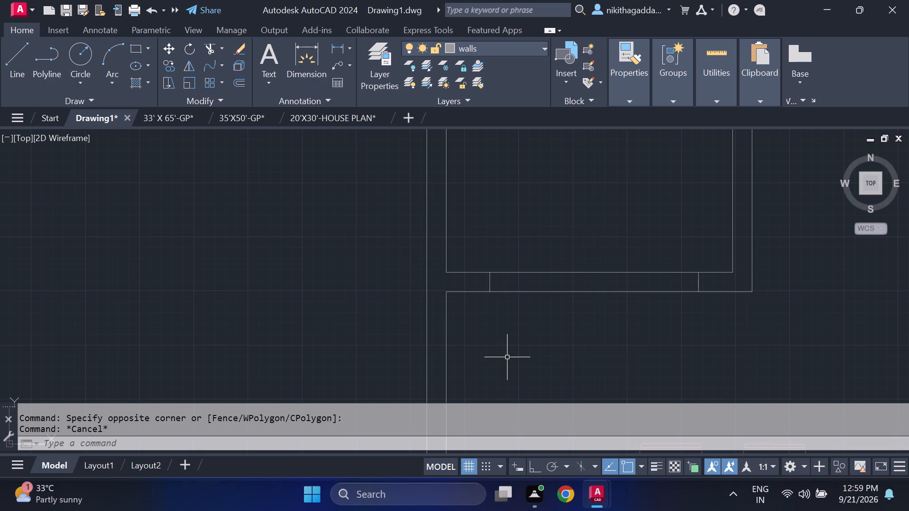
{"action": "left_click", "coordinate": [621, 254]}
{"action": "left_click", "coordinate": [587, 306]}
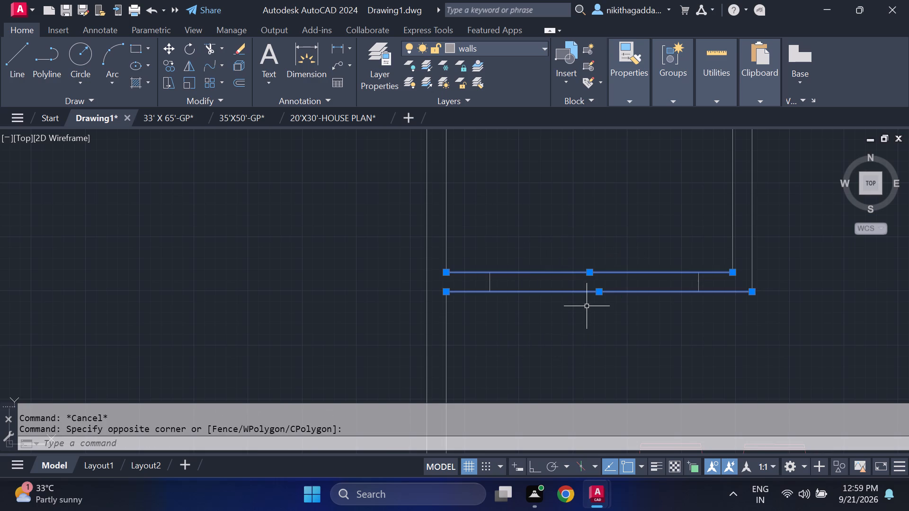
{"action": "key", "text": "Escape"}
{"action": "type", "text": "tr"}
{"action": "key", "text": "Return"}
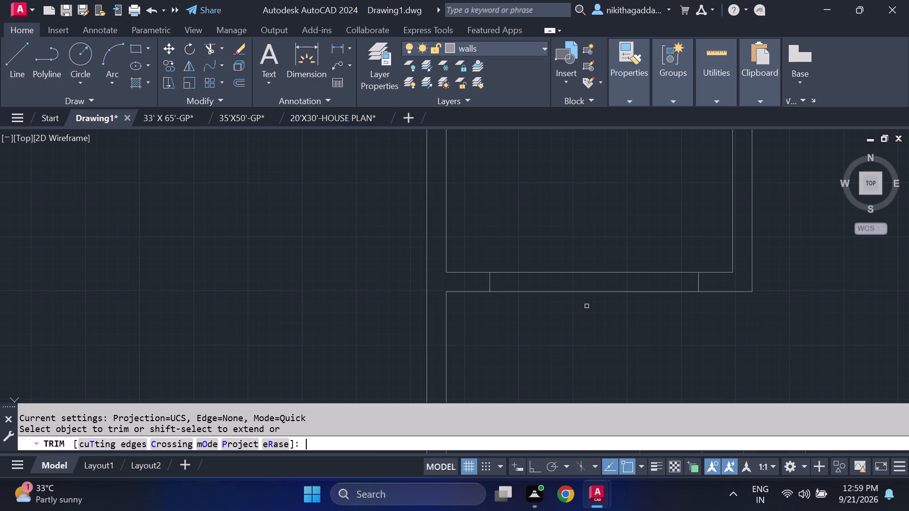
{"action": "left_click", "coordinate": [593, 274]}
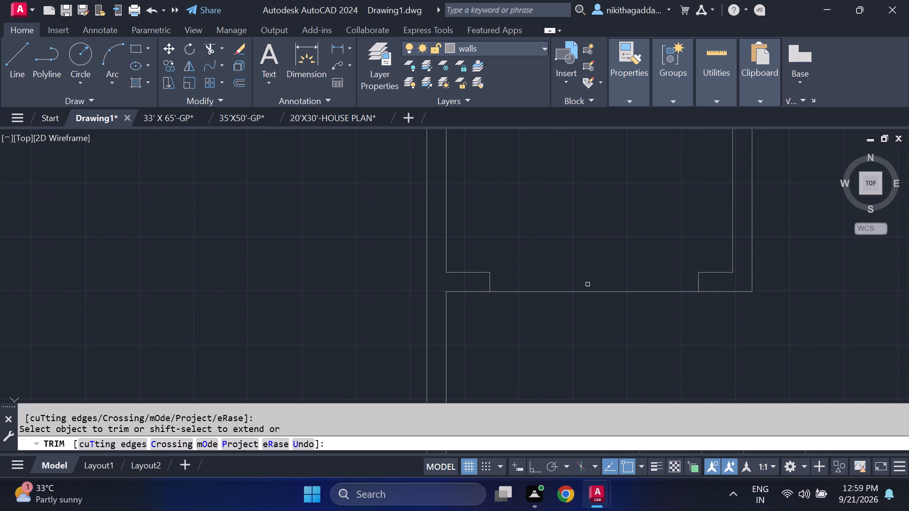
{"action": "left_click", "coordinate": [585, 291]}
{"action": "key", "text": "Escape"}
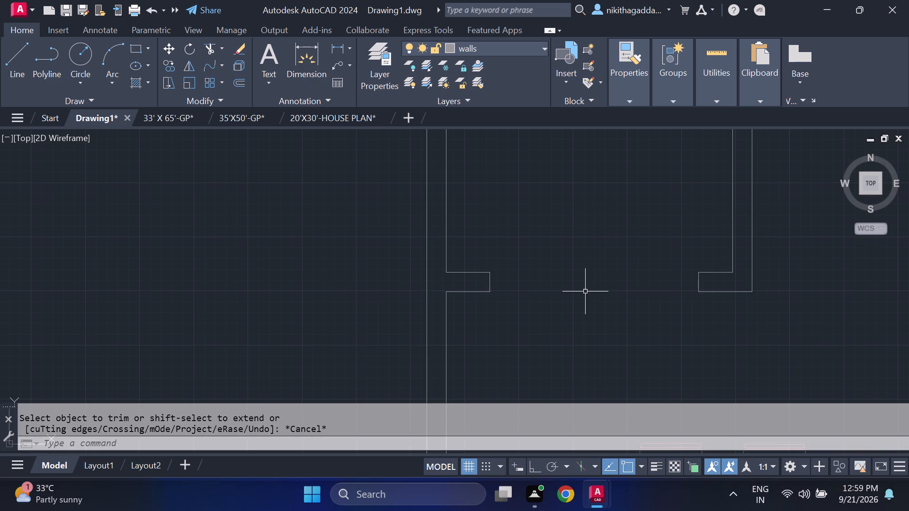
Set the current colour to 150 and draw two parallel lines across the opening, joining the inner and outer jamb corners.
{"action": "type", "text": "color"}
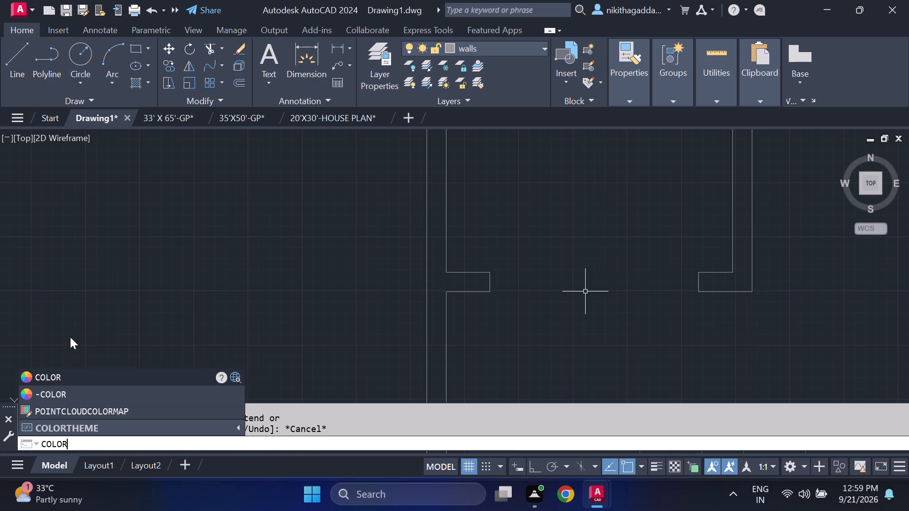
{"action": "left_click", "coordinate": [96, 378]}
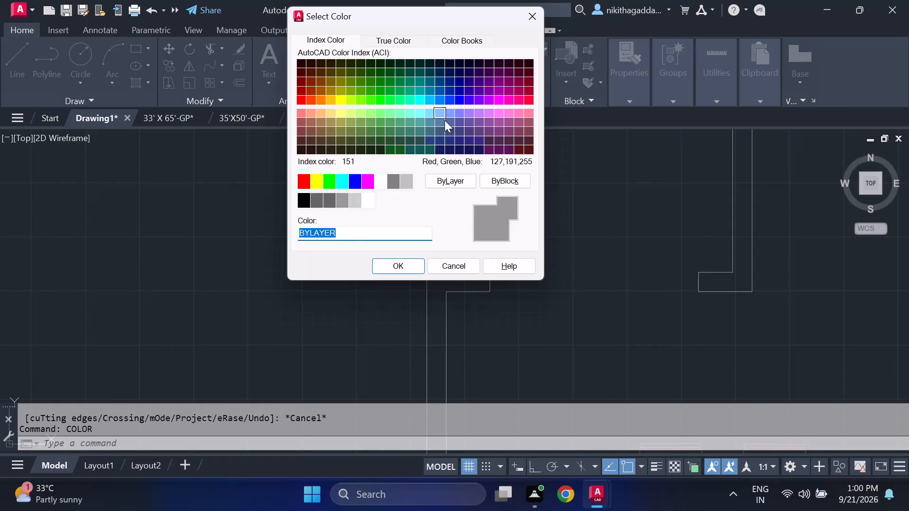
{"action": "left_click", "coordinate": [440, 99]}
{"action": "left_click", "coordinate": [404, 261]}
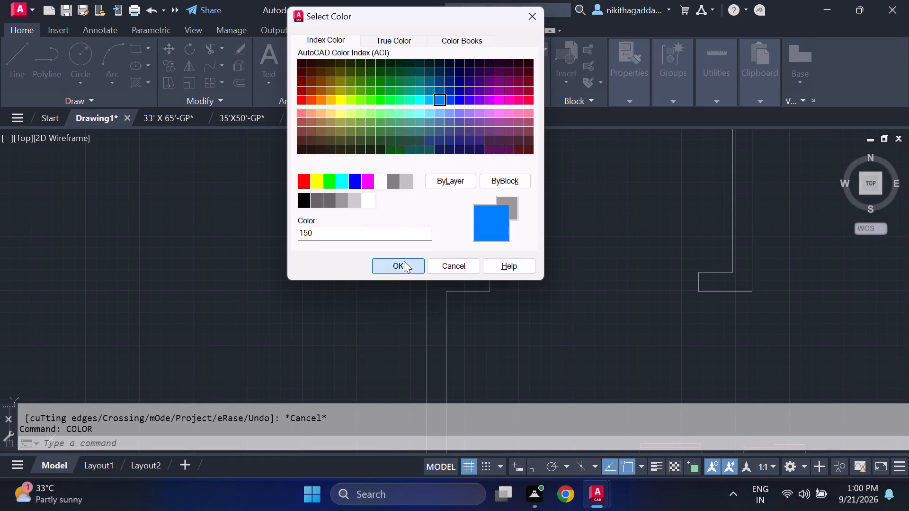
{"action": "key", "text": "l"}
{"action": "key", "text": "Return"}
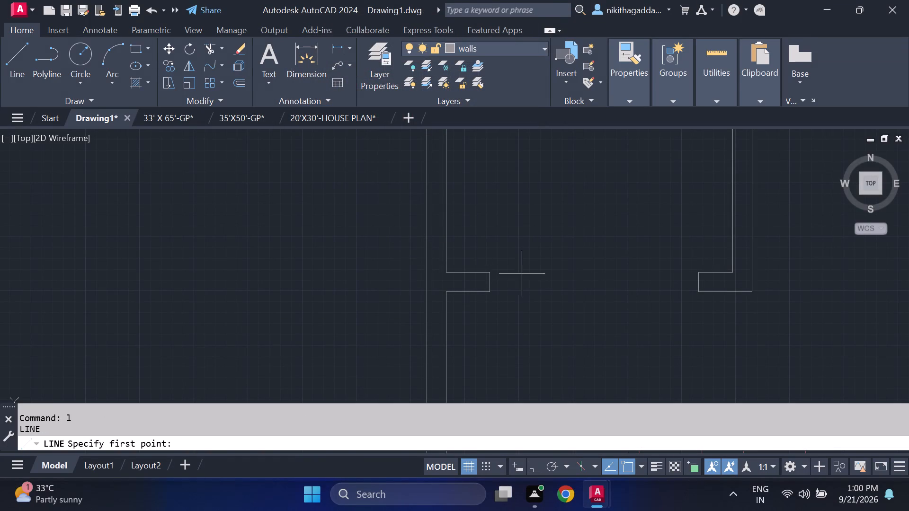
{"action": "left_click", "coordinate": [493, 272]}
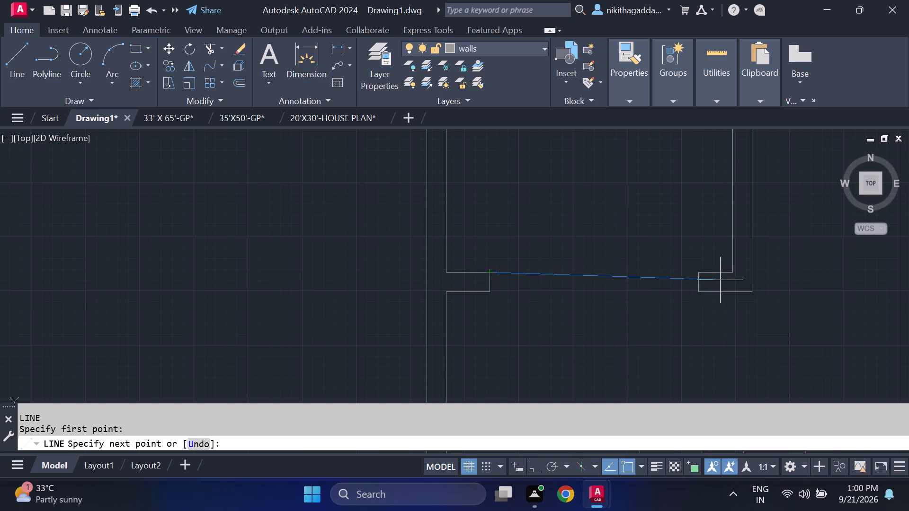
{"action": "left_click", "coordinate": [699, 272]}
{"action": "key", "text": "Escape"}
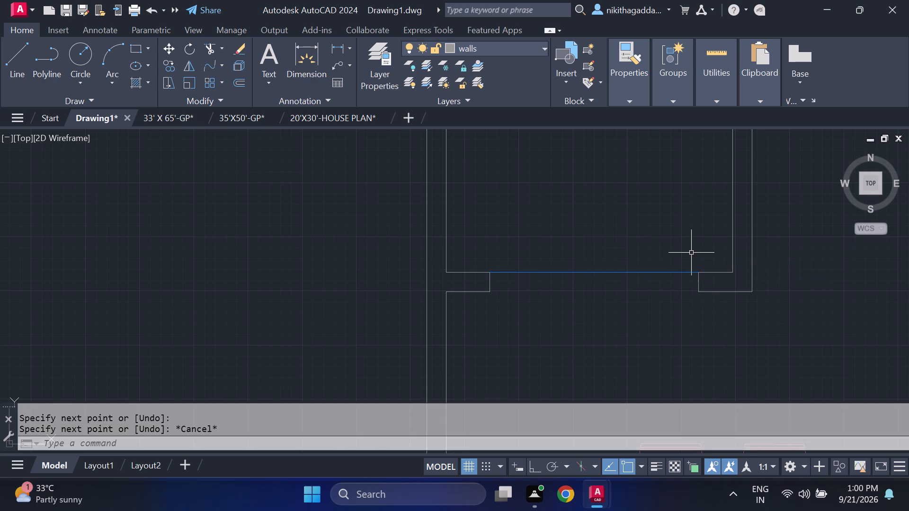
{"action": "key", "text": "space"}
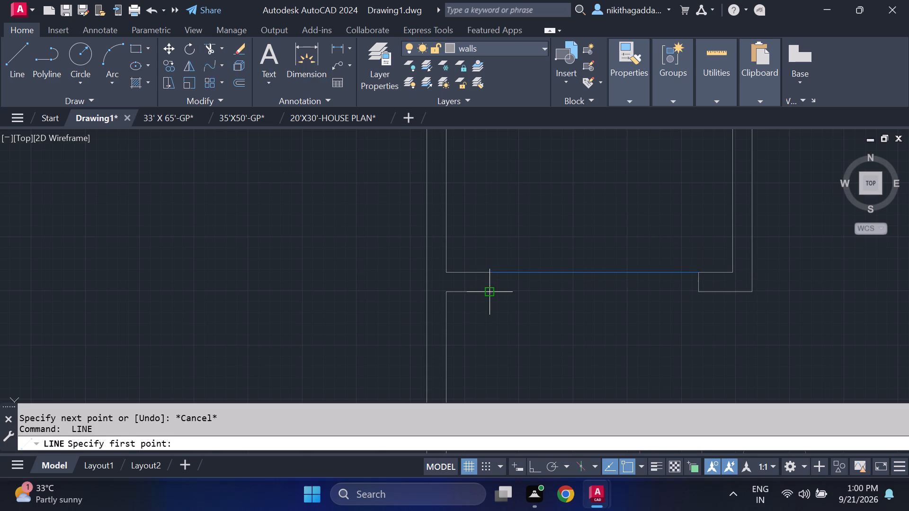
{"action": "left_click", "coordinate": [493, 289]}
{"action": "left_click", "coordinate": [701, 289]}
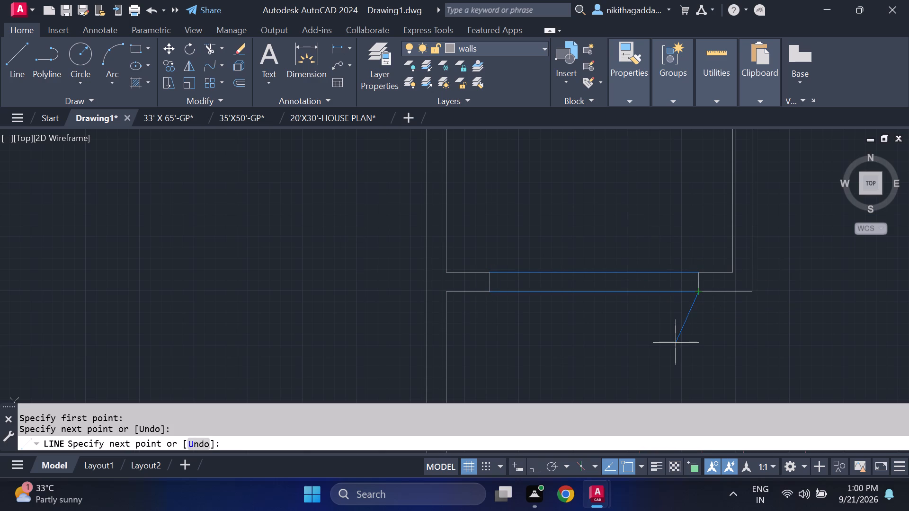
{"action": "key", "text": "Escape"}
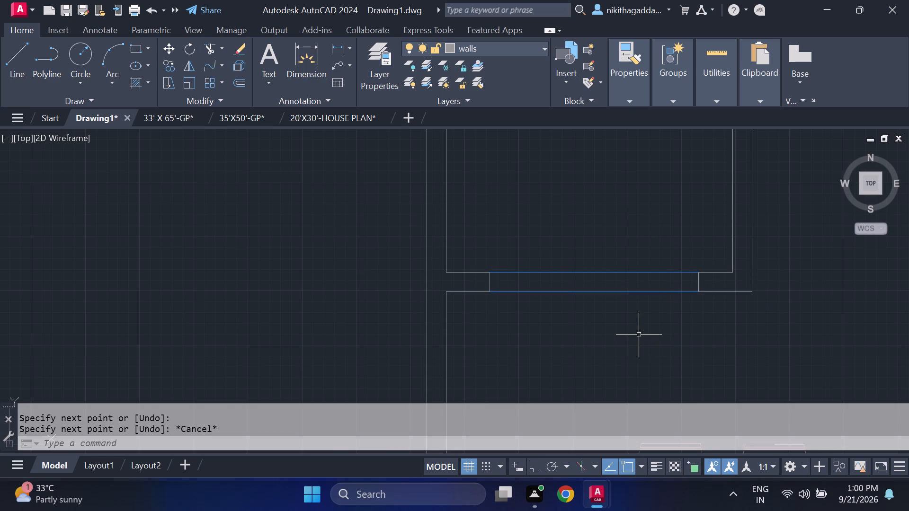
Change the linetype of the two blue opening lines to the dashed ACAD_ISO02W100.
{"action": "left_click", "coordinate": [637, 246]}
{"action": "left_click", "coordinate": [591, 306]}
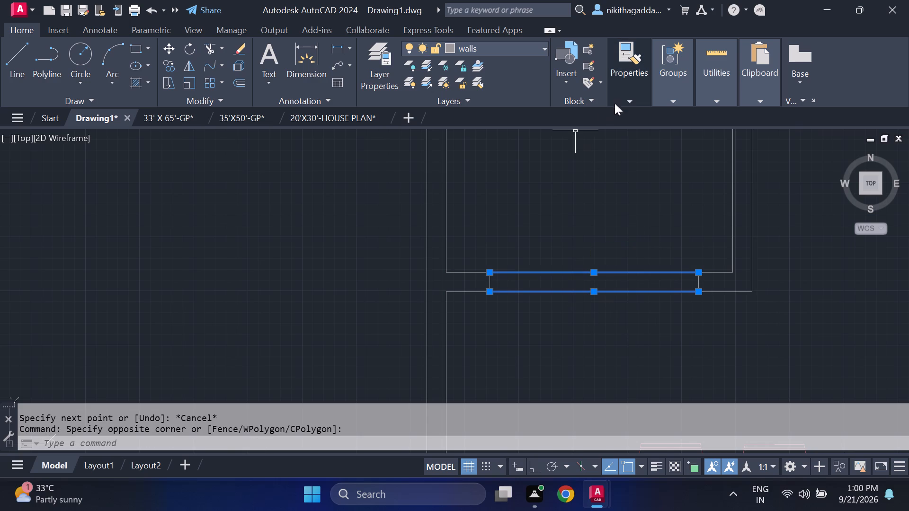
{"action": "left_click", "coordinate": [622, 97]}
{"action": "left_click", "coordinate": [788, 148]}
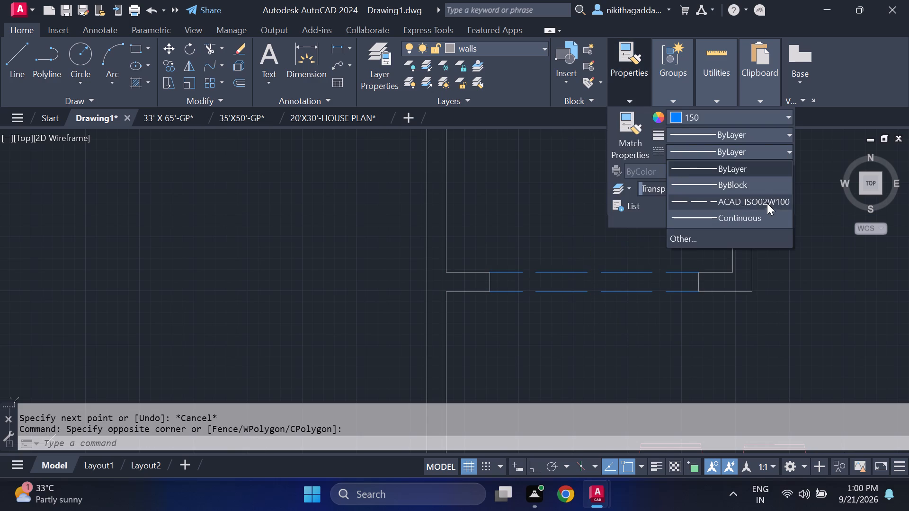
{"action": "left_click", "coordinate": [766, 200]}
{"action": "key", "text": "Escape"}
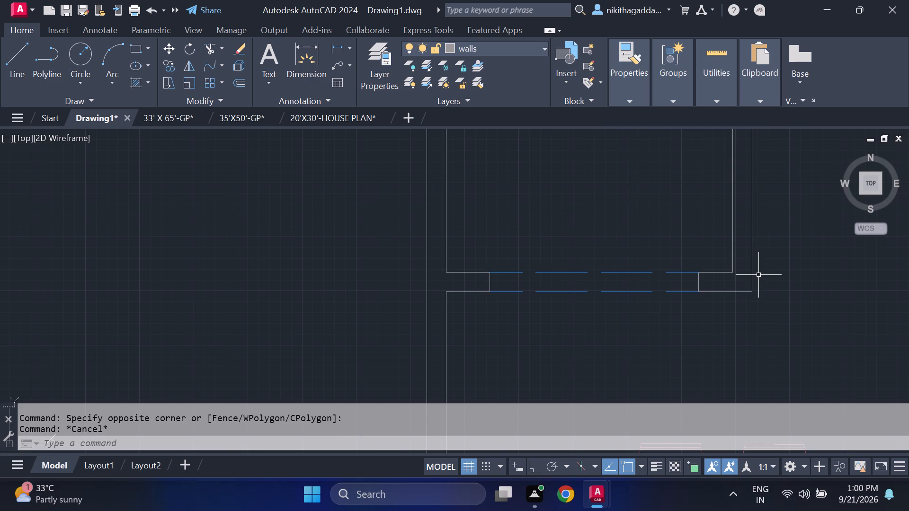
Draw a horizontal line from the west wall to the east wall across the middle of the small room below the wardrobe.
{"action": "scroll", "coordinate": [554, 302], "scroll_direction": "down", "scroll_amount": 4}
{"action": "scroll", "coordinate": [606, 306], "scroll_direction": "down", "scroll_amount": 1}
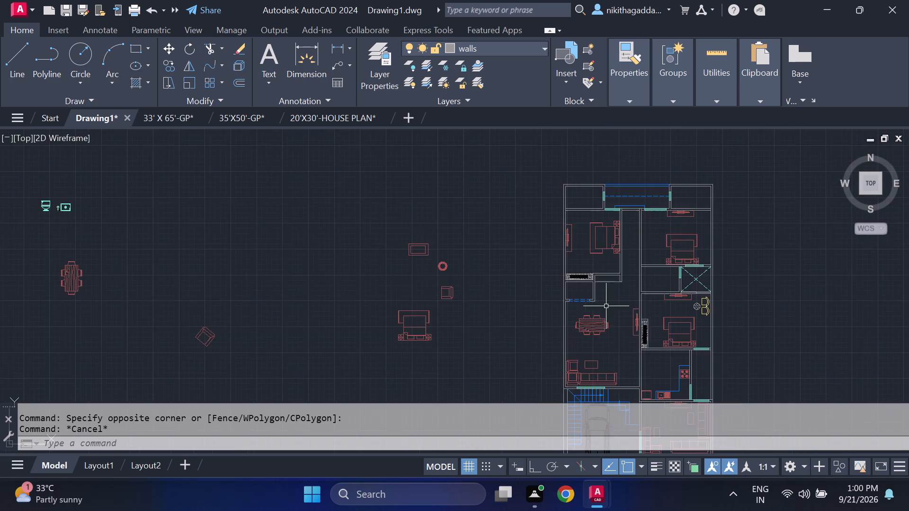
{"action": "scroll", "coordinate": [606, 306], "scroll_direction": "down", "scroll_amount": 1}
{"action": "scroll", "coordinate": [602, 289], "scroll_direction": "up", "scroll_amount": 2}
{"action": "key", "text": "l"}
{"action": "key", "text": "Return"}
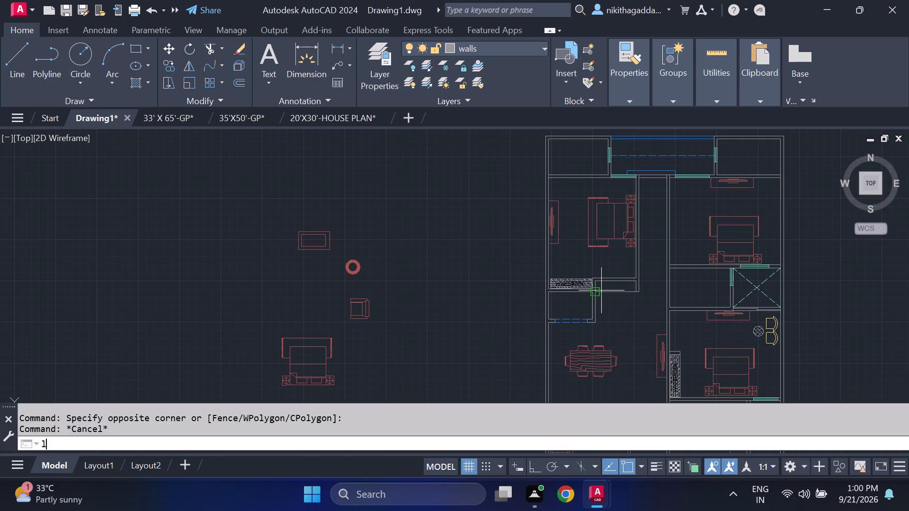
{"action": "scroll", "coordinate": [601, 292], "scroll_direction": "up", "scroll_amount": 2}
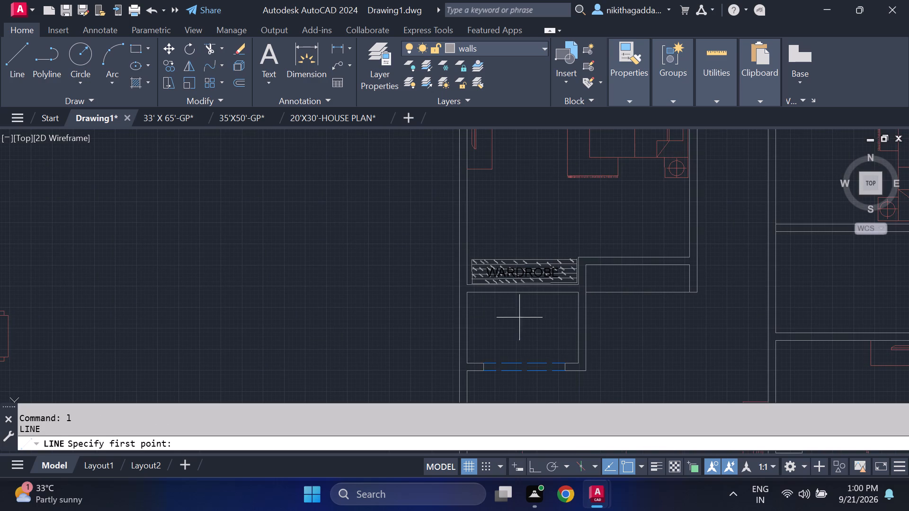
{"action": "left_click", "coordinate": [468, 328]}
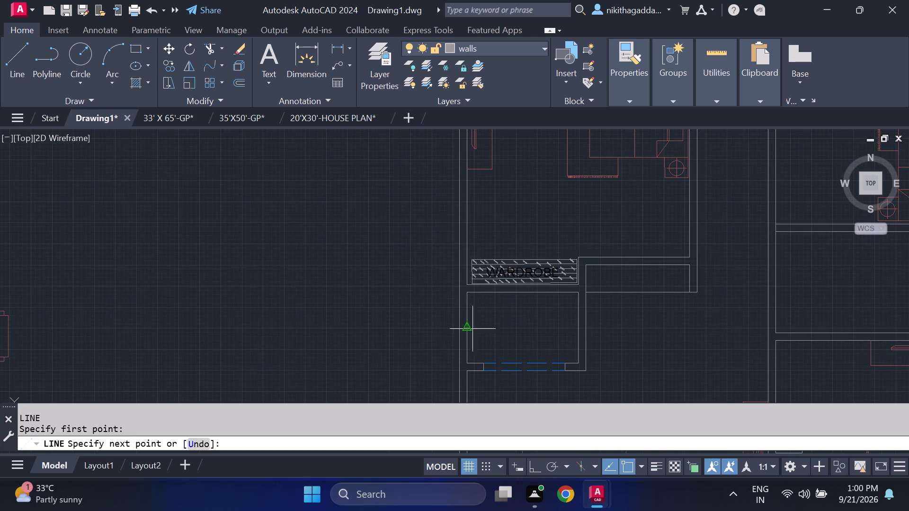
{"action": "left_click", "coordinate": [574, 332]}
{"action": "key", "text": "Escape"}
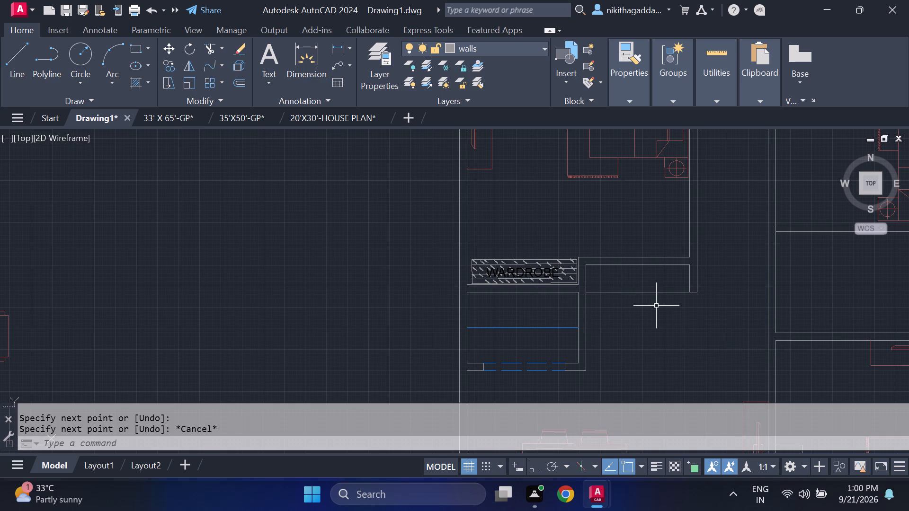
Examine the whole floor plan, from the bedrooms to the car parking, sitting room and kitchen.
{"action": "scroll", "coordinate": [655, 317], "scroll_direction": "down", "scroll_amount": 1}
{"action": "middle_click_drag", "start_coordinate": [575, 321], "coordinate": [573, 321]}
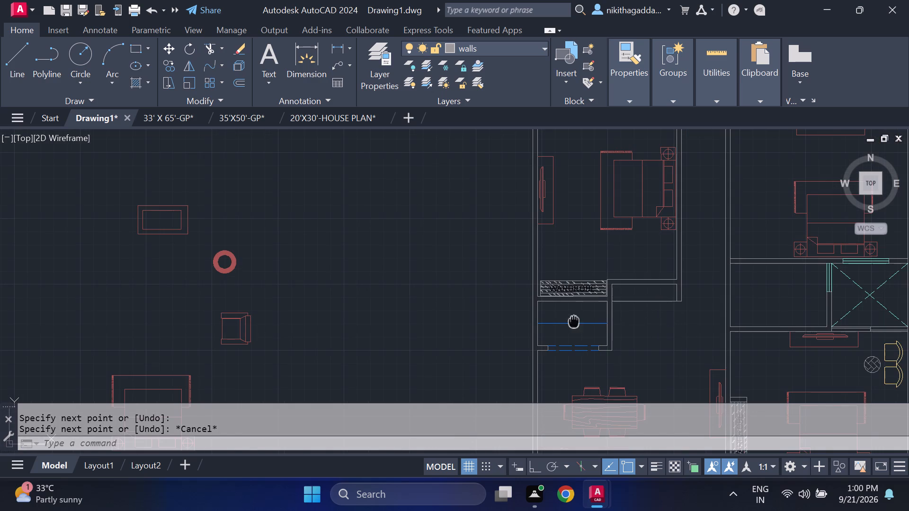
{"action": "middle_click_drag", "start_coordinate": [573, 321], "coordinate": [218, 226]}
{"action": "scroll", "coordinate": [268, 269], "scroll_direction": "down", "scroll_amount": 2}
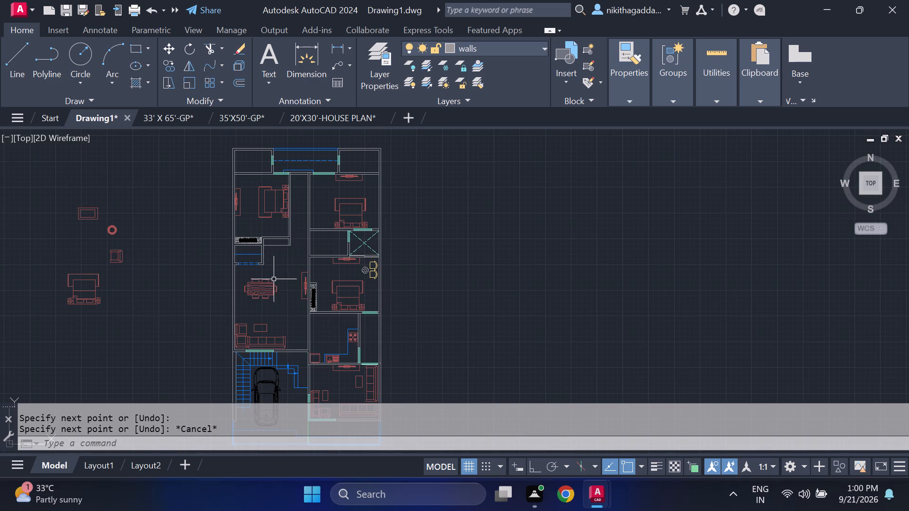
{"action": "middle_click_drag", "start_coordinate": [425, 333], "coordinate": [484, 247]}
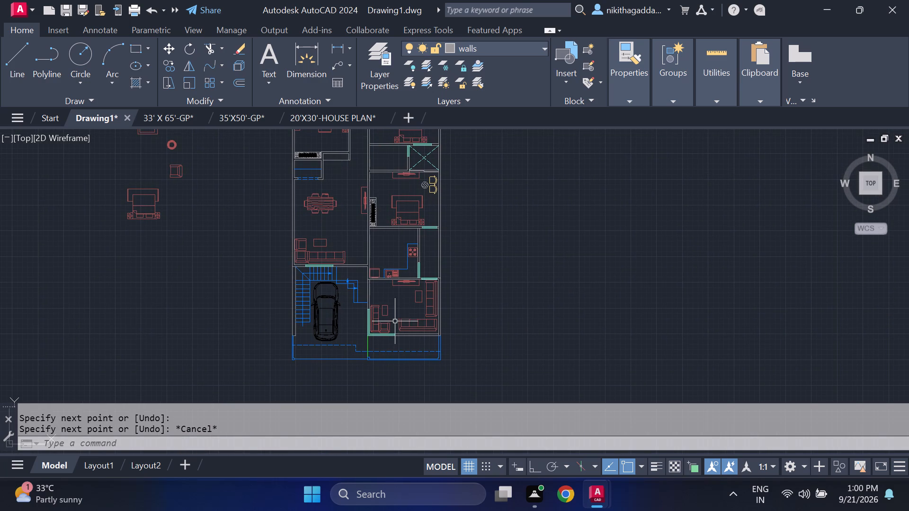
{"action": "middle_click_drag", "start_coordinate": [354, 285], "coordinate": [369, 350]}
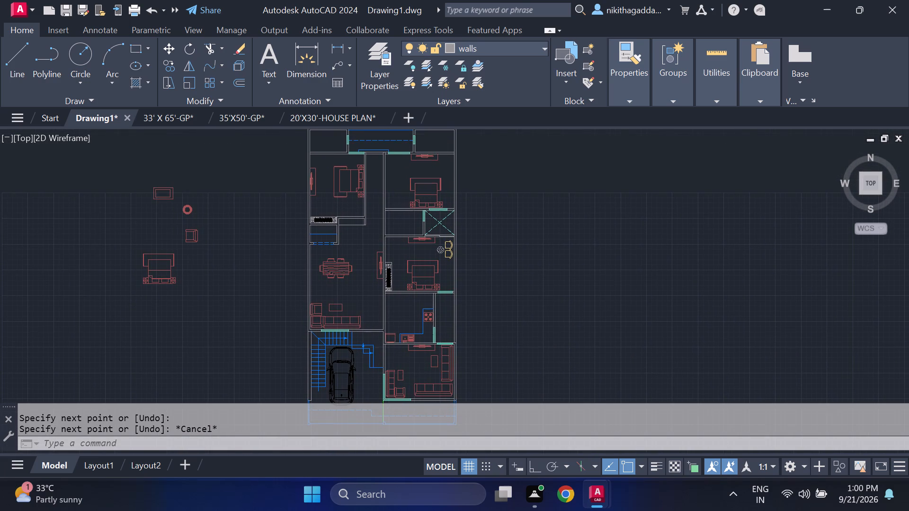
{"action": "scroll", "coordinate": [506, 286], "scroll_direction": "up", "scroll_amount": 2}
{"action": "middle_click_drag", "start_coordinate": [504, 322], "coordinate": [482, 267]}
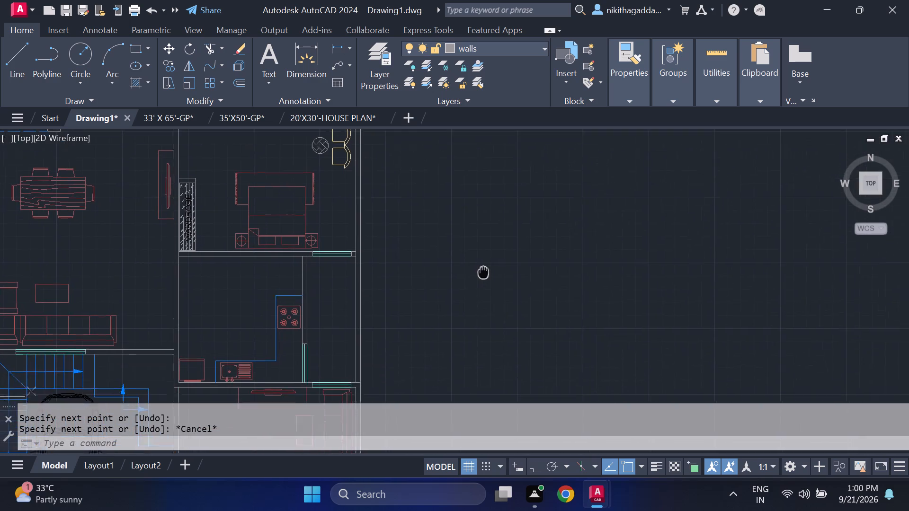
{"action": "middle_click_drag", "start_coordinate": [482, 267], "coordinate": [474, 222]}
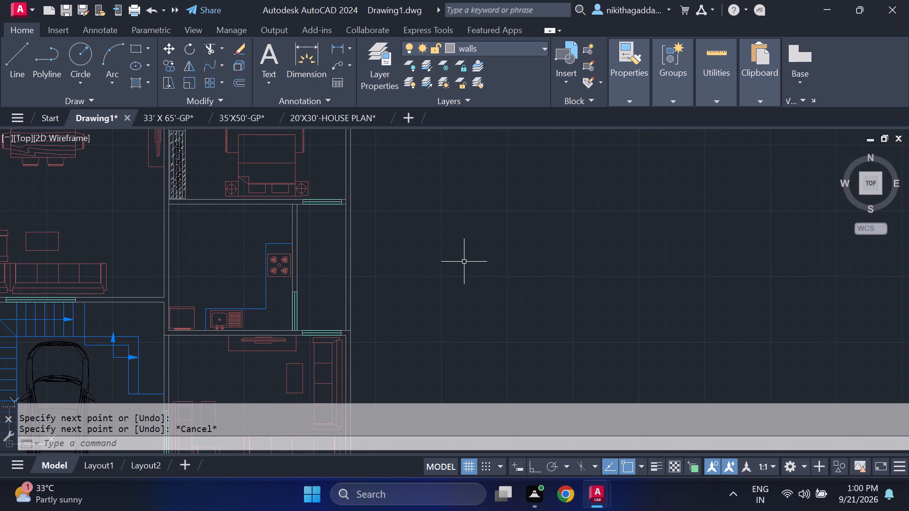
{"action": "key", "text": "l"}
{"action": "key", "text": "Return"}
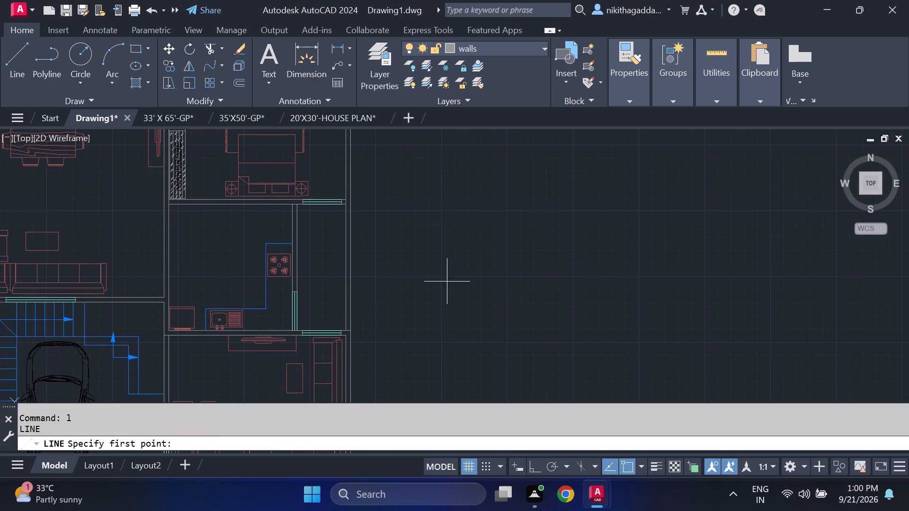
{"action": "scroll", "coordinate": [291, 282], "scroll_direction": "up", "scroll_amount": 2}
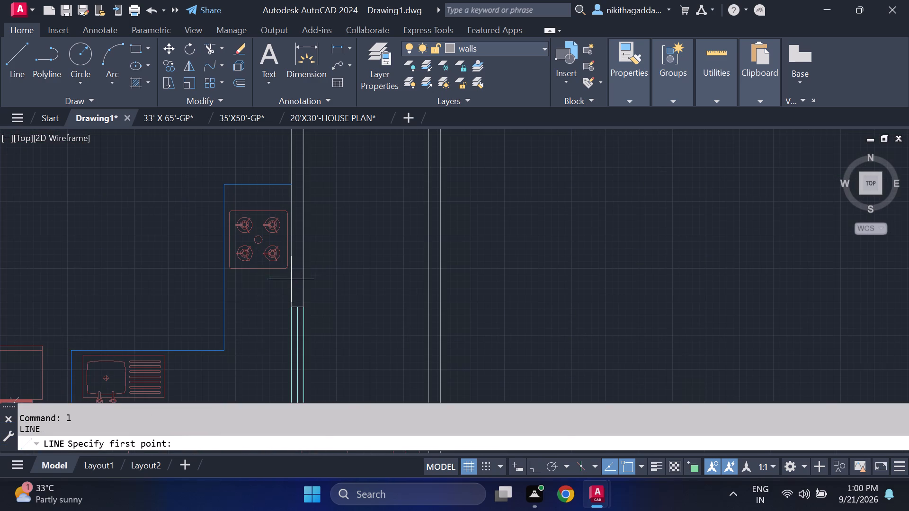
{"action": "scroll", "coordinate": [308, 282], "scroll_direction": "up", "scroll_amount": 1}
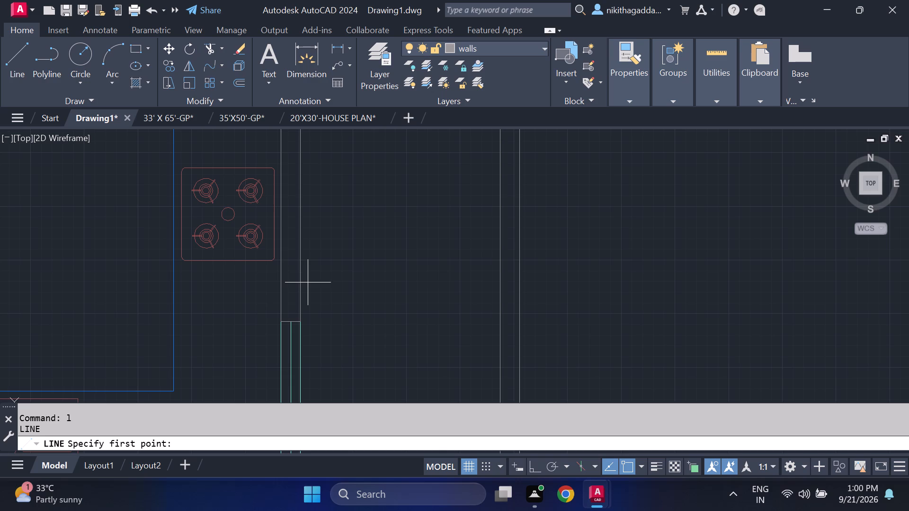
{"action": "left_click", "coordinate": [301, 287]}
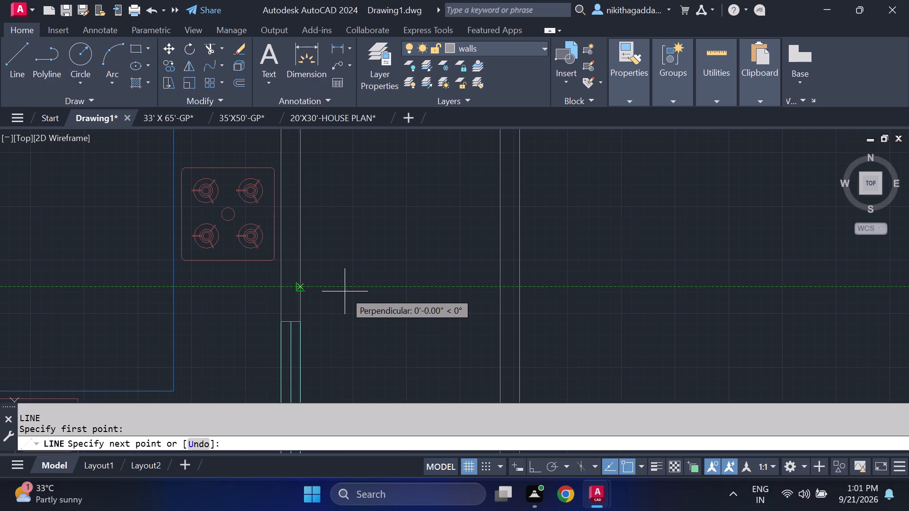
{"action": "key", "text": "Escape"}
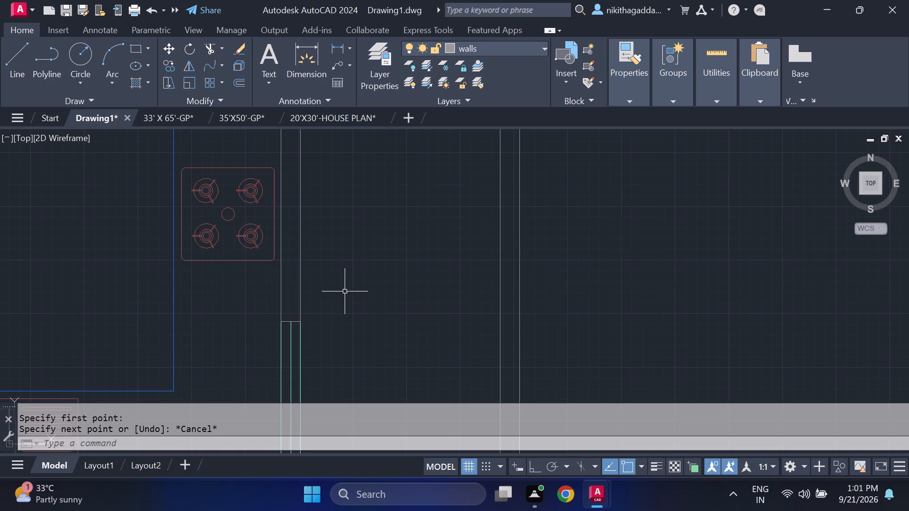
Set the current drawing colour to ByLayer.
{"action": "type", "text": "colo"}
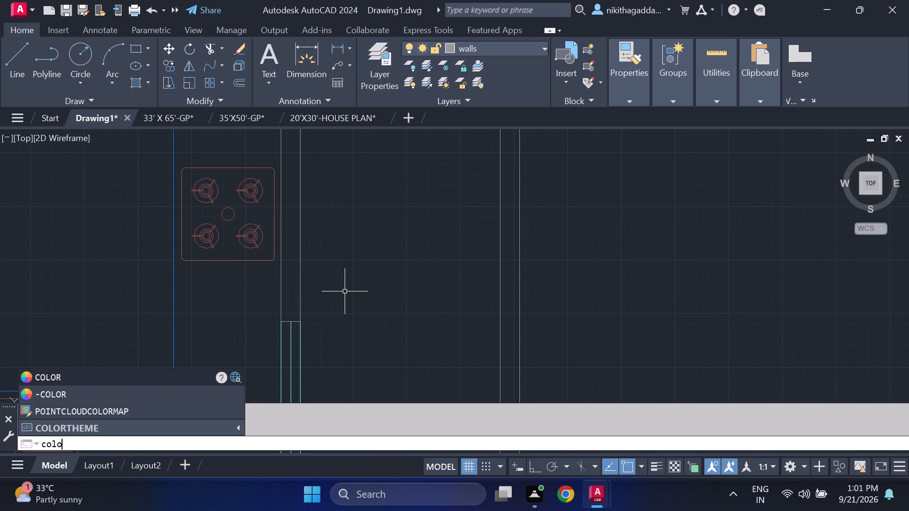
{"action": "left_click", "coordinate": [106, 379]}
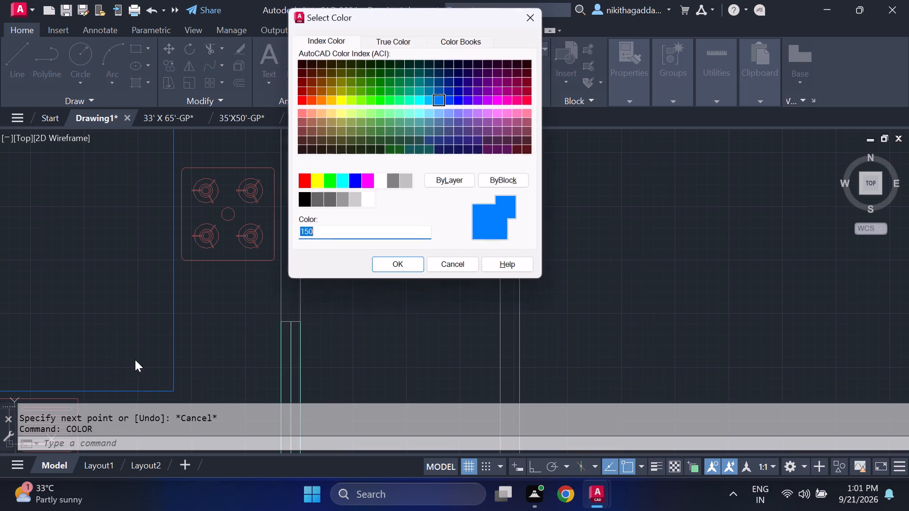
{"action": "left_click", "coordinate": [472, 183]}
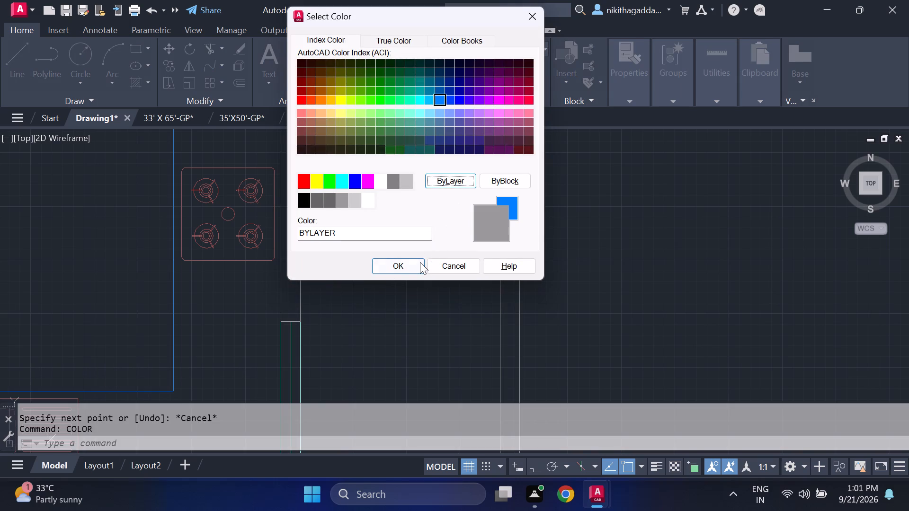
{"action": "left_click", "coordinate": [420, 262]}
Draw a rectangular outline with lines, about 11" by 2'-5", against the outer face of the kitchen's east wall behind the hob.
{"action": "key", "text": "l"}
{"action": "key", "text": "Return"}
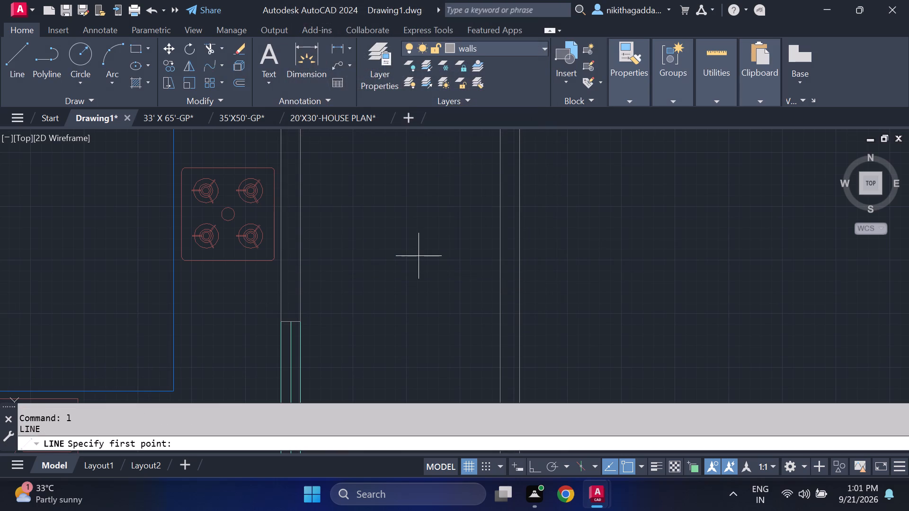
{"action": "left_click", "coordinate": [303, 296]}
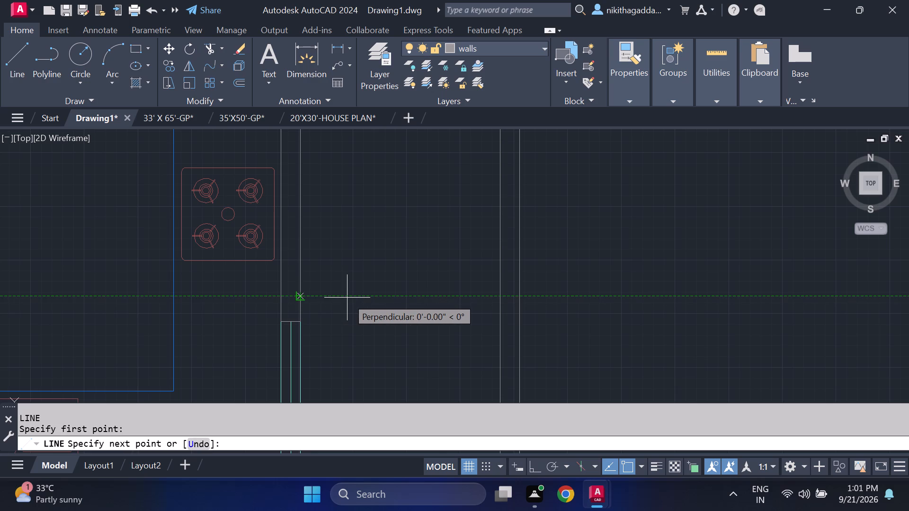
{"action": "left_click", "coordinate": [347, 298]}
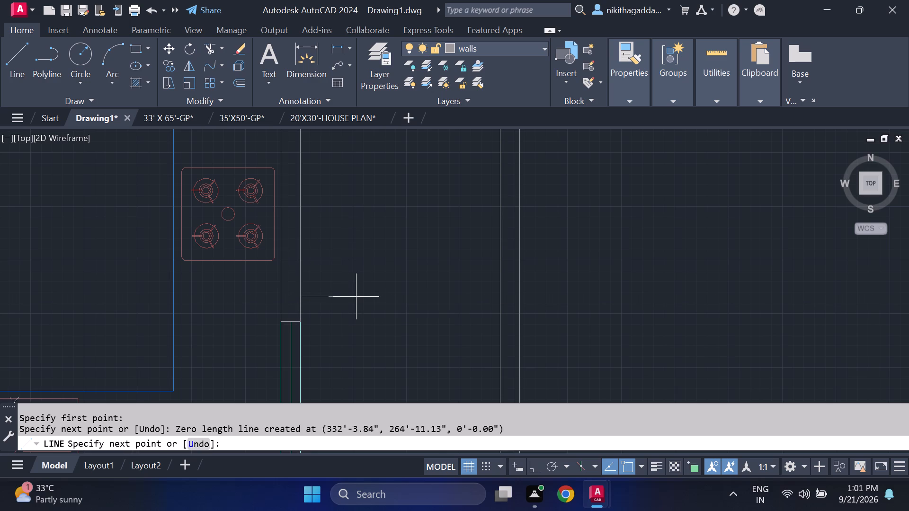
{"action": "key", "text": "F8"}
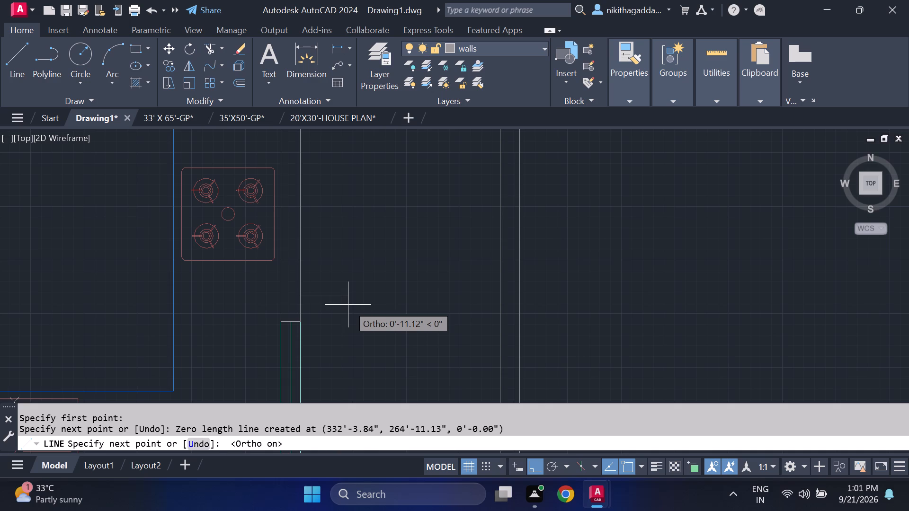
{"action": "left_click", "coordinate": [348, 305]}
{"action": "middle_click_drag", "start_coordinate": [350, 203], "coordinate": [371, 273]}
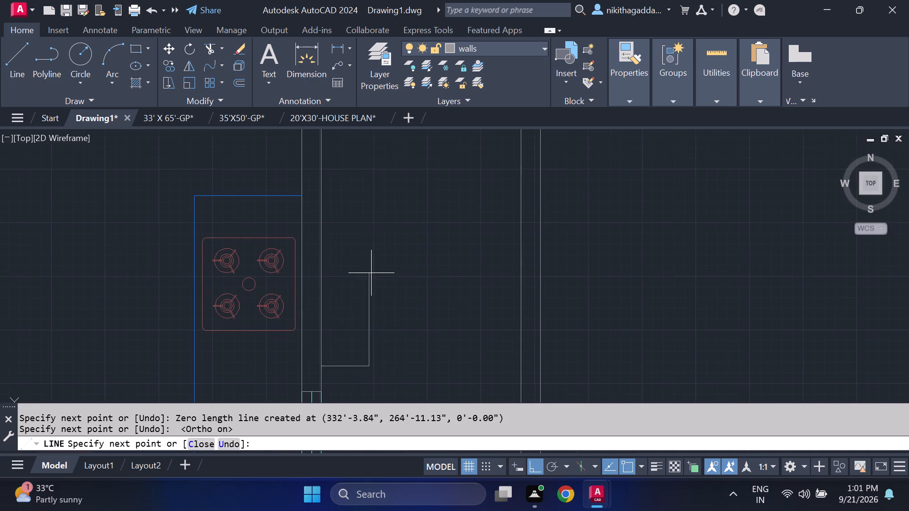
{"action": "left_click", "coordinate": [365, 243]}
{"action": "left_click", "coordinate": [320, 237]}
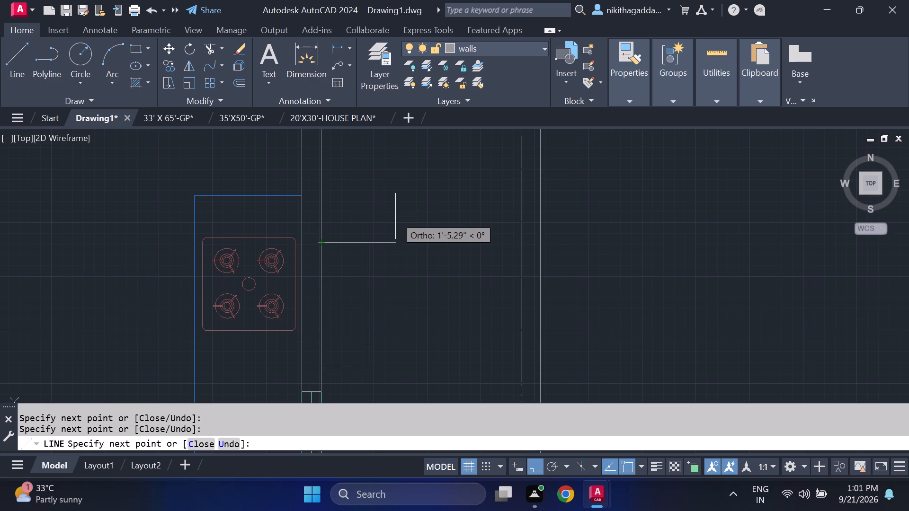
{"action": "key", "text": "Escape"}
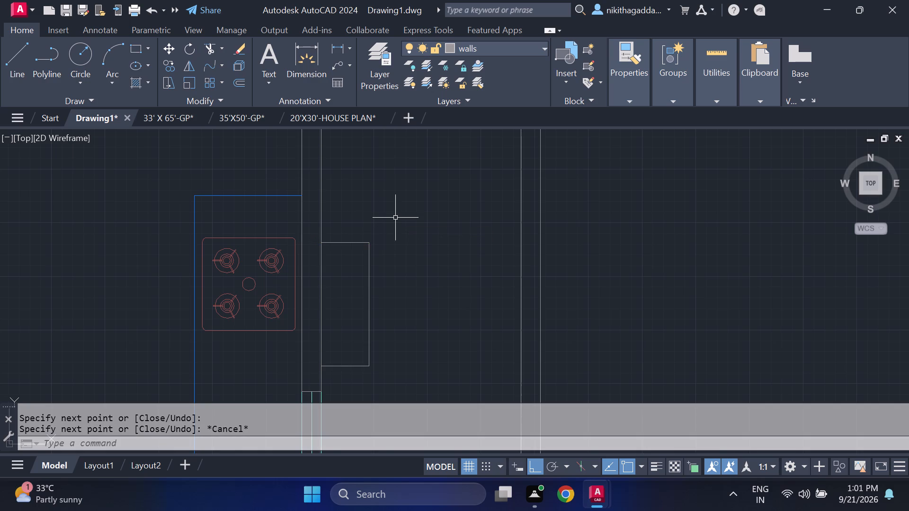
Draw a circle of about 3.3" radius inside the southern half of the rectangular outline.
{"action": "key", "text": "c"}
{"action": "key", "text": "Return"}
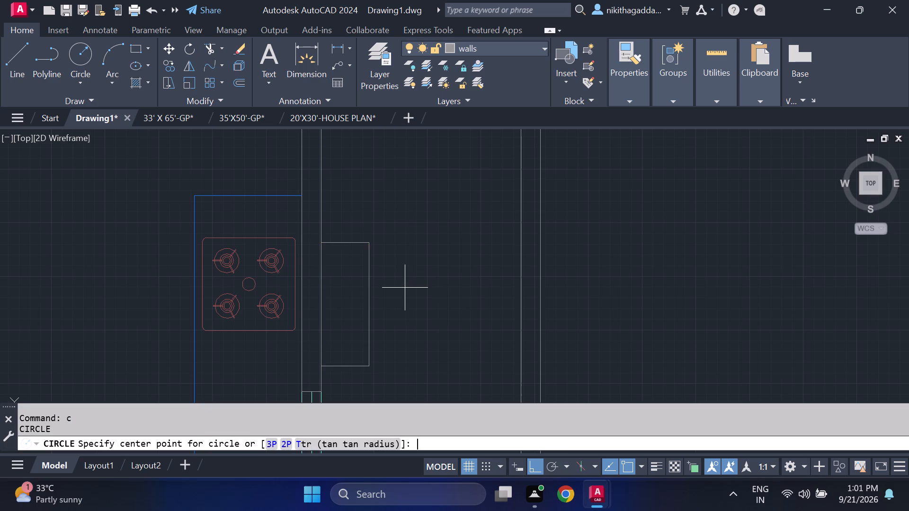
{"action": "left_click", "coordinate": [339, 333]}
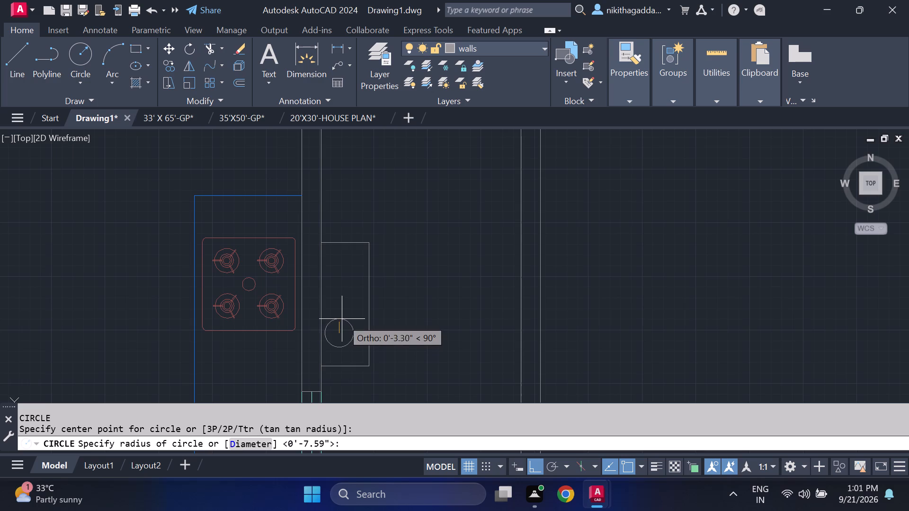
{"action": "left_click", "coordinate": [342, 319]}
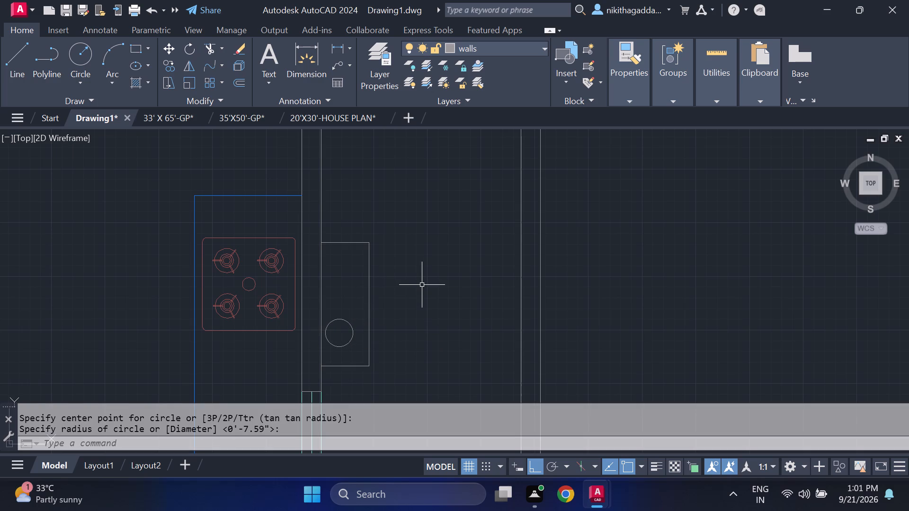
Draw a small square with lines inside the rectangular outline, north of the circle.
{"action": "key", "text": "l"}
{"action": "key", "text": "Return"}
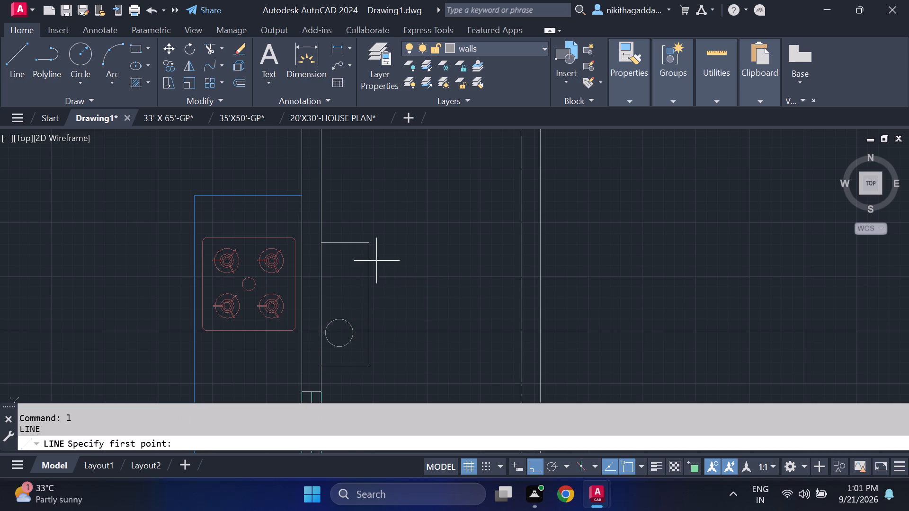
{"action": "left_click", "coordinate": [333, 284]}
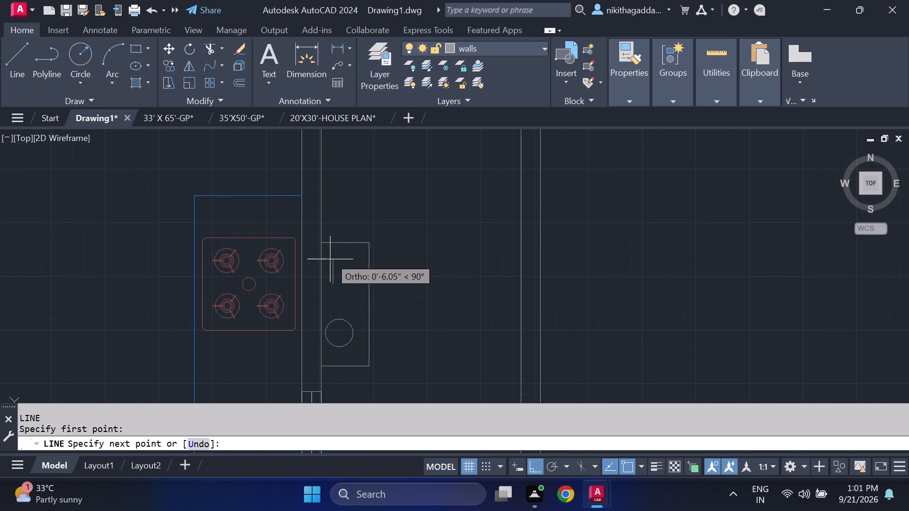
{"action": "left_click", "coordinate": [332, 261]}
{"action": "left_click", "coordinate": [350, 260]}
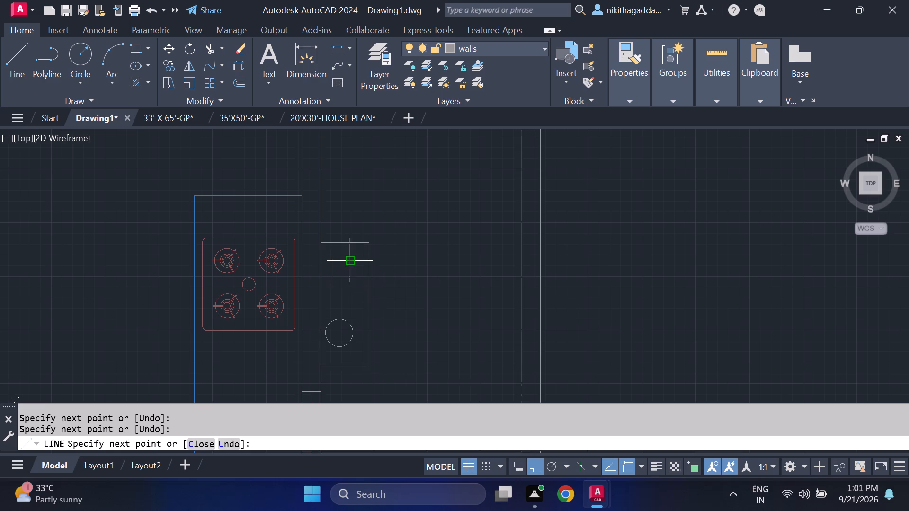
{"action": "key", "text": "ctrl+z"}
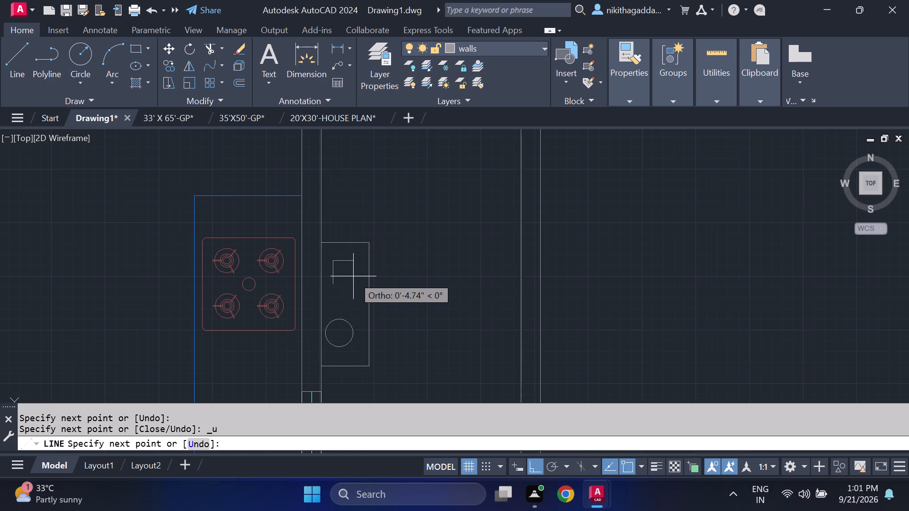
{"action": "left_click", "coordinate": [356, 267]}
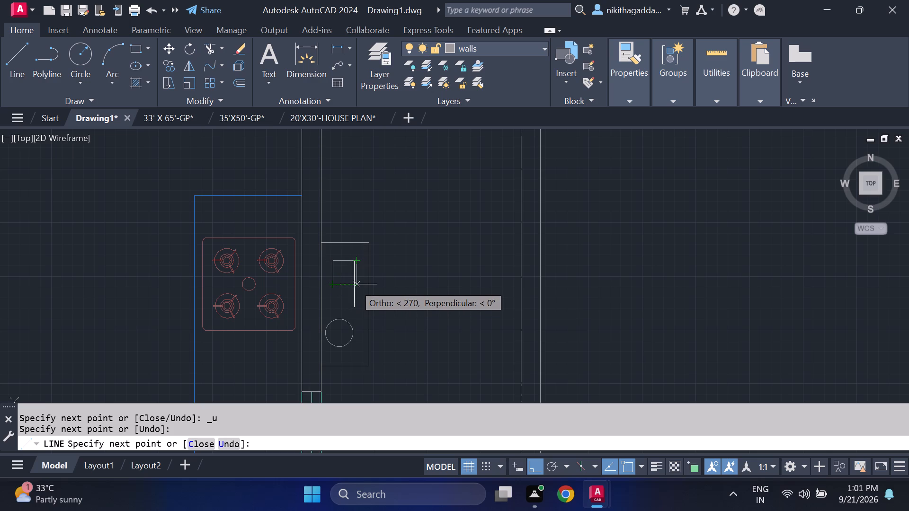
{"action": "left_click", "coordinate": [357, 284]}
{"action": "left_click", "coordinate": [336, 285]}
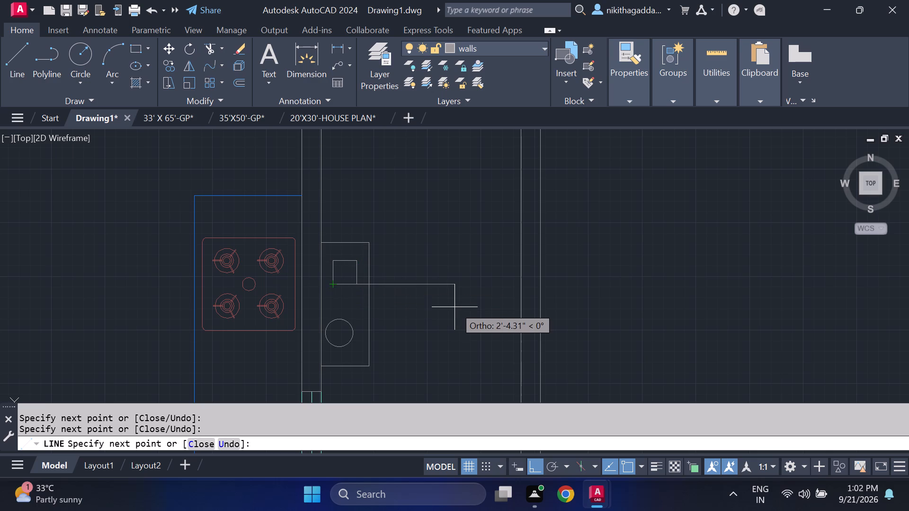
{"action": "key", "text": "Escape"}
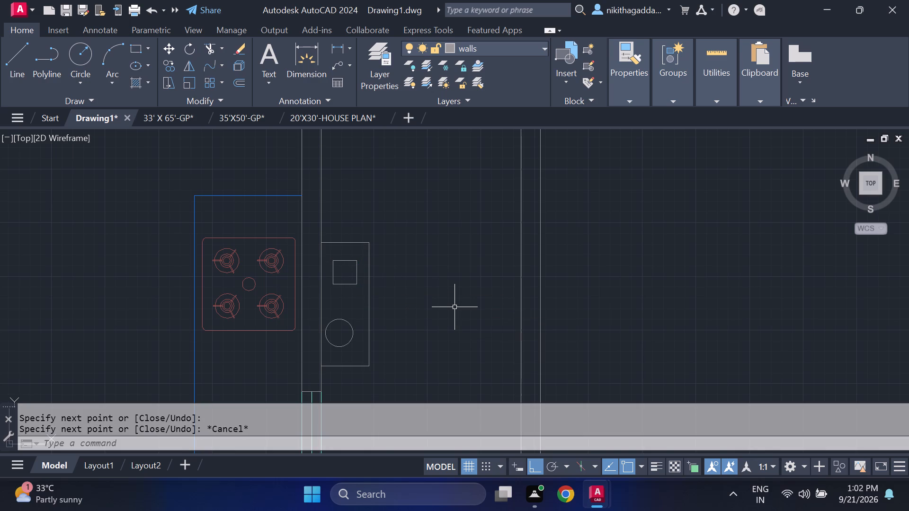
Move the circle up and slightly east so it sits below the small square, near the middle of the rectangular outline.
{"action": "left_click", "coordinate": [350, 317]}
{"action": "left_click", "coordinate": [332, 351]}
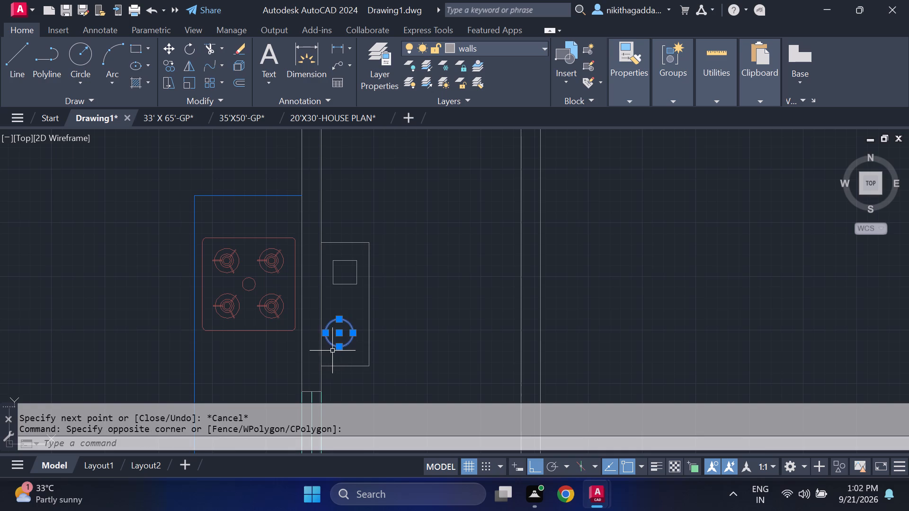
{"action": "key", "text": "m"}
{"action": "key", "text": "Return"}
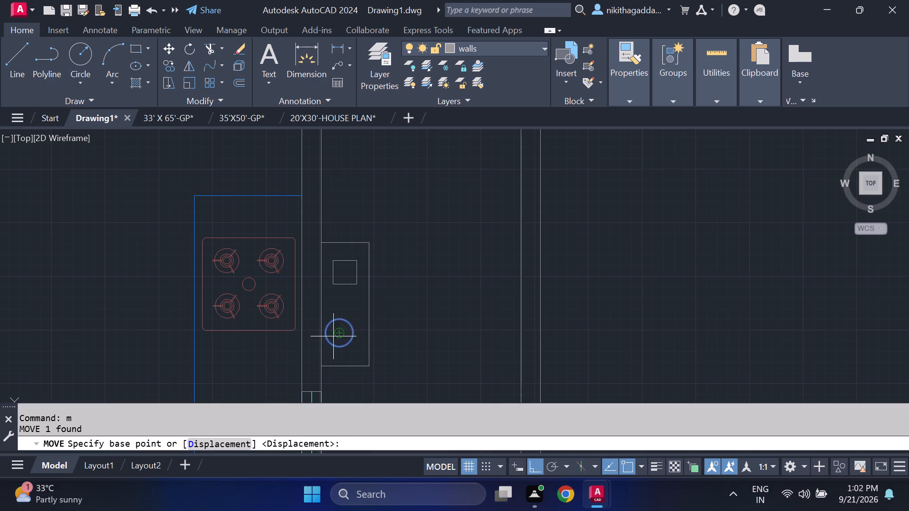
{"action": "left_click", "coordinate": [335, 334]}
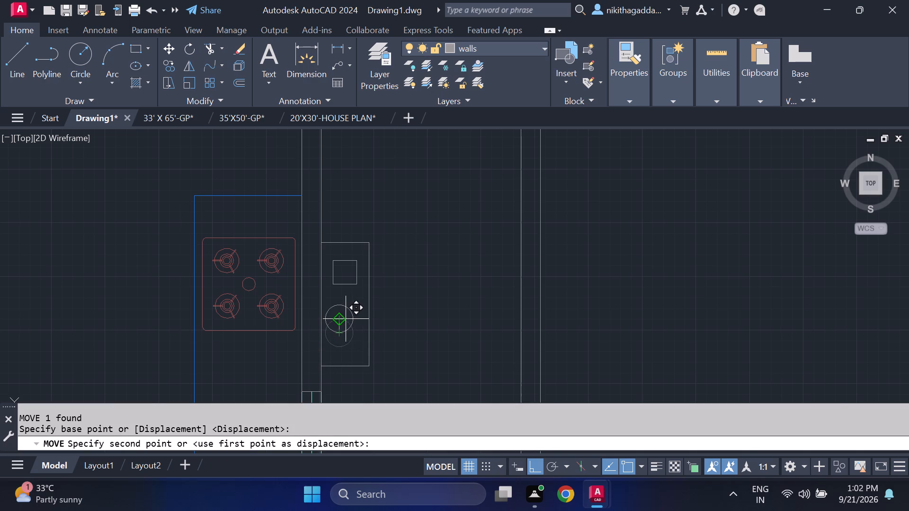
{"action": "scroll", "coordinate": [346, 318], "scroll_direction": "up", "scroll_amount": 2}
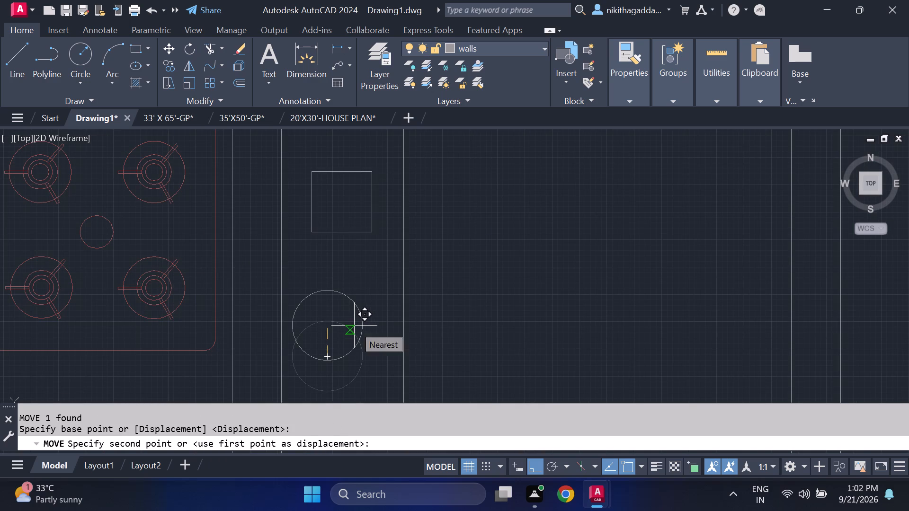
{"action": "key", "text": "F8"}
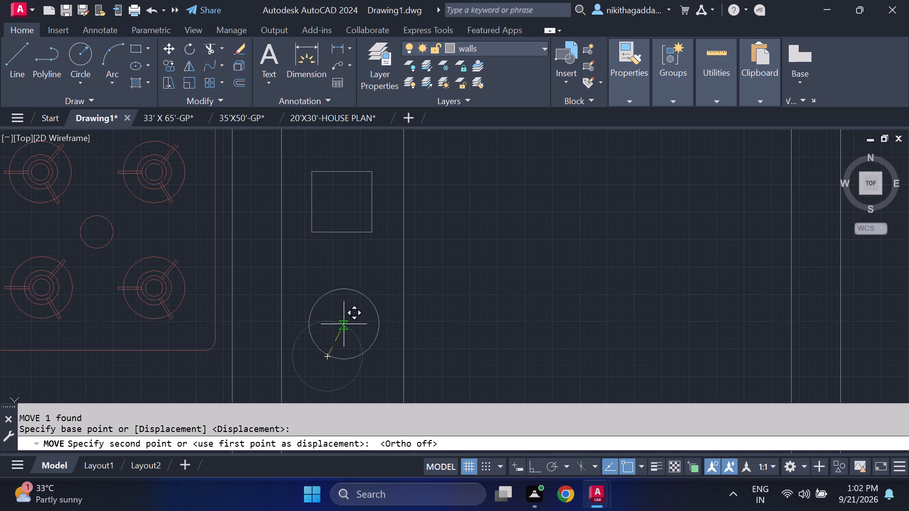
{"action": "left_click", "coordinate": [339, 319]}
Draw a tiny circle just inside the southwest corner of the rectangular outline beside the kitchen wall.
{"action": "scroll", "coordinate": [343, 311], "scroll_direction": "down", "scroll_amount": 4}
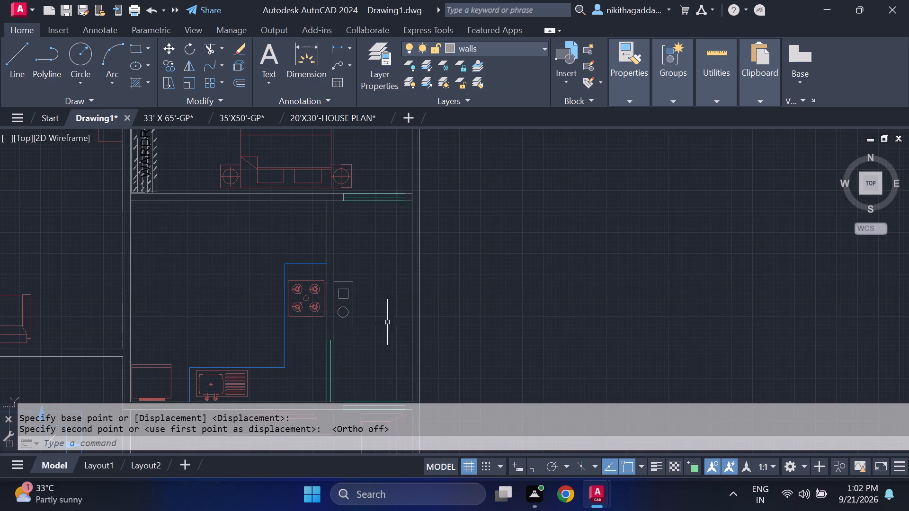
{"action": "scroll", "coordinate": [356, 328], "scroll_direction": "up", "scroll_amount": 2}
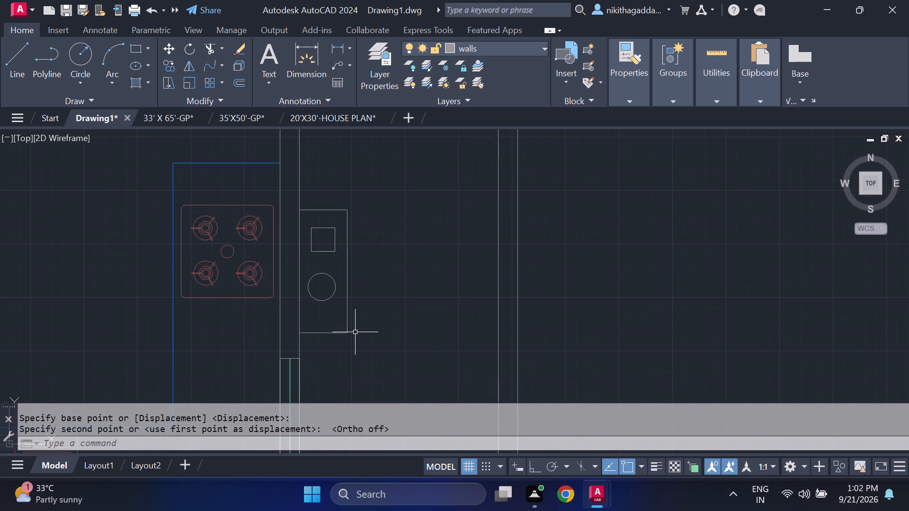
{"action": "key", "text": "c"}
{"action": "key", "text": "Return"}
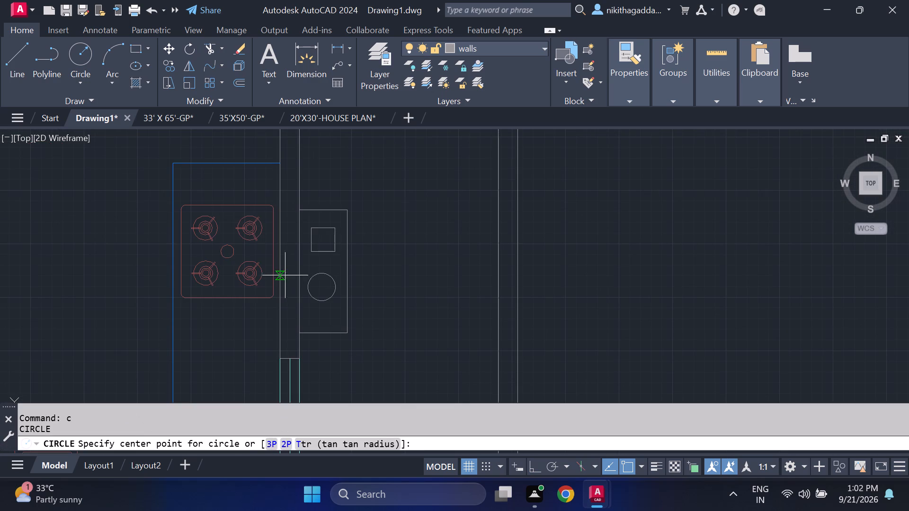
{"action": "scroll", "coordinate": [332, 319], "scroll_direction": "up", "scroll_amount": 2}
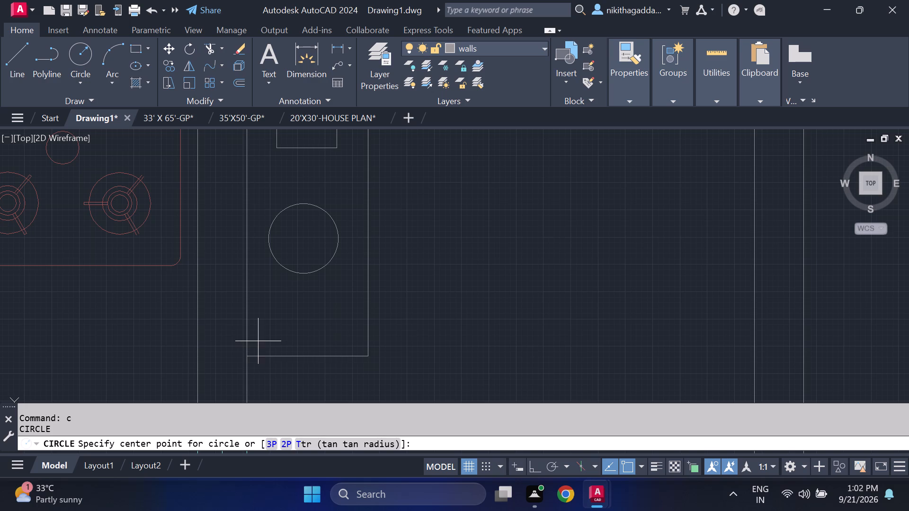
{"action": "scroll", "coordinate": [258, 341], "scroll_direction": "up", "scroll_amount": 1}
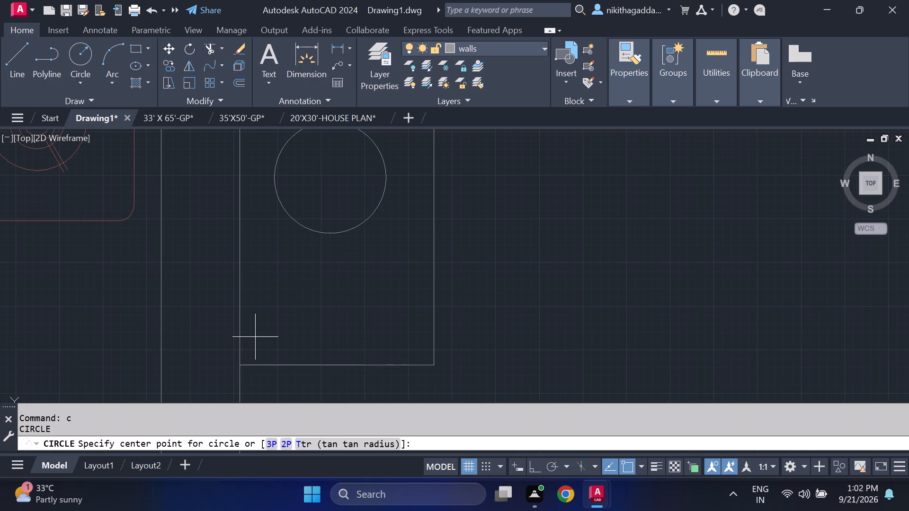
{"action": "left_click", "coordinate": [255, 337]}
{"action": "left_click", "coordinate": [255, 327]}
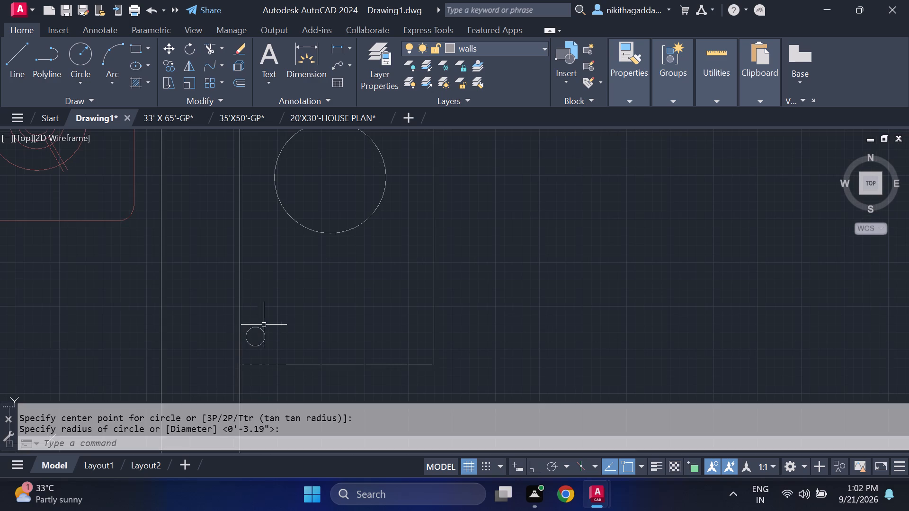
Copy the tiny circle four times eastward, about 2" apart, to form a row of five along the outline's south edge.
{"action": "scroll", "coordinate": [272, 323], "scroll_direction": "down", "scroll_amount": 2}
{"action": "scroll", "coordinate": [275, 322], "scroll_direction": "up", "scroll_amount": 2}
{"action": "left_click", "coordinate": [276, 322]}
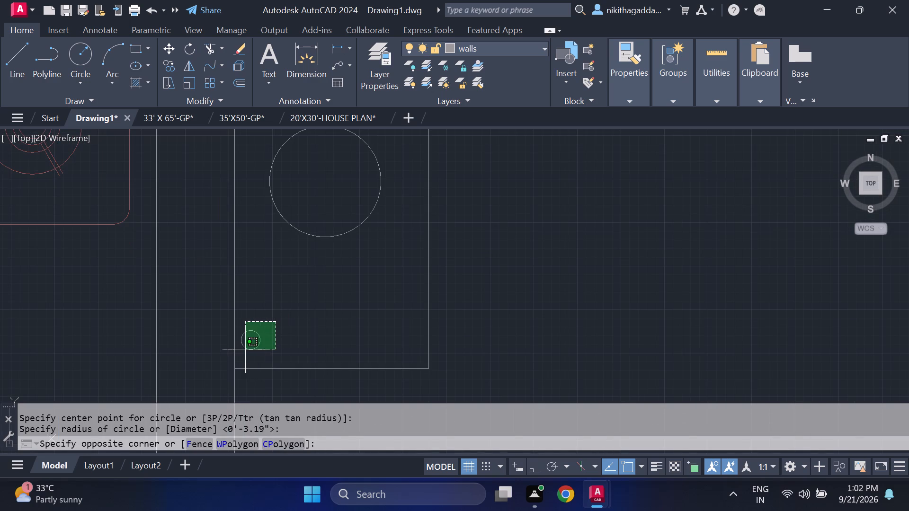
{"action": "left_click", "coordinate": [245, 350]}
{"action": "type", "text": "co"}
{"action": "key", "text": "Return"}
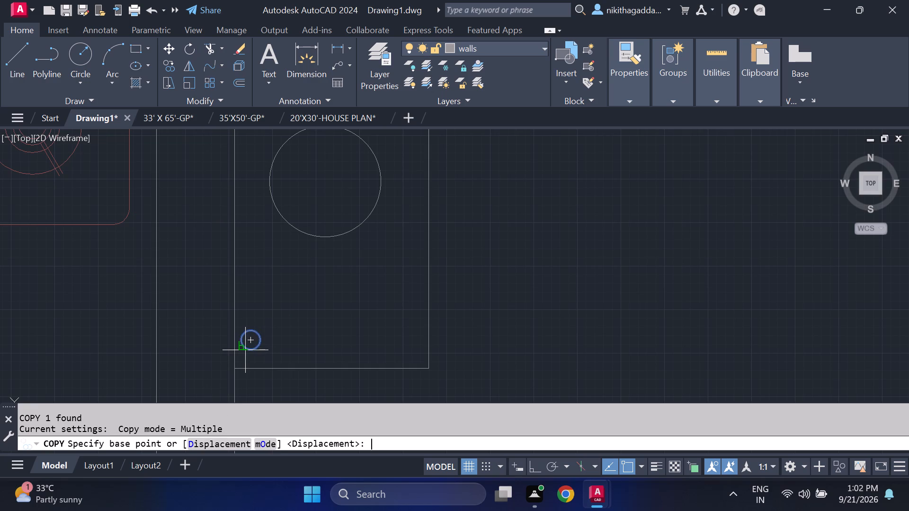
{"action": "left_click", "coordinate": [247, 341]}
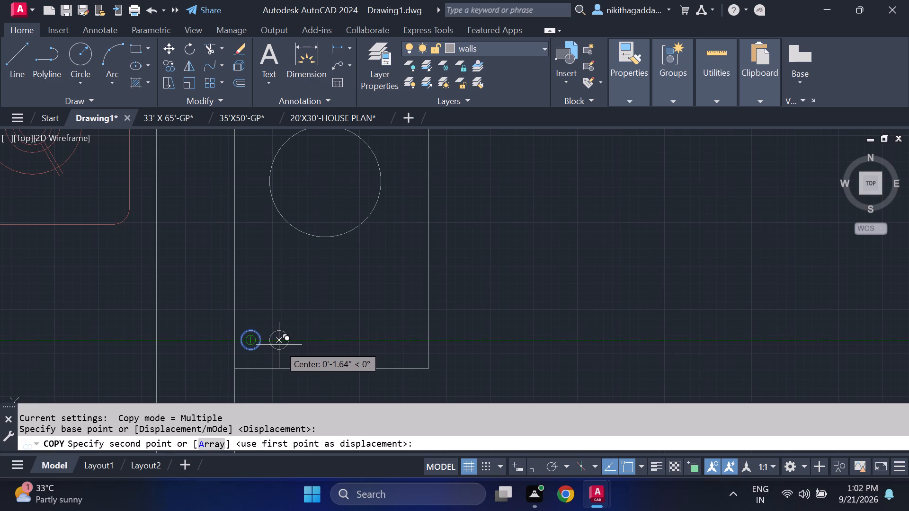
{"action": "left_click", "coordinate": [286, 344]}
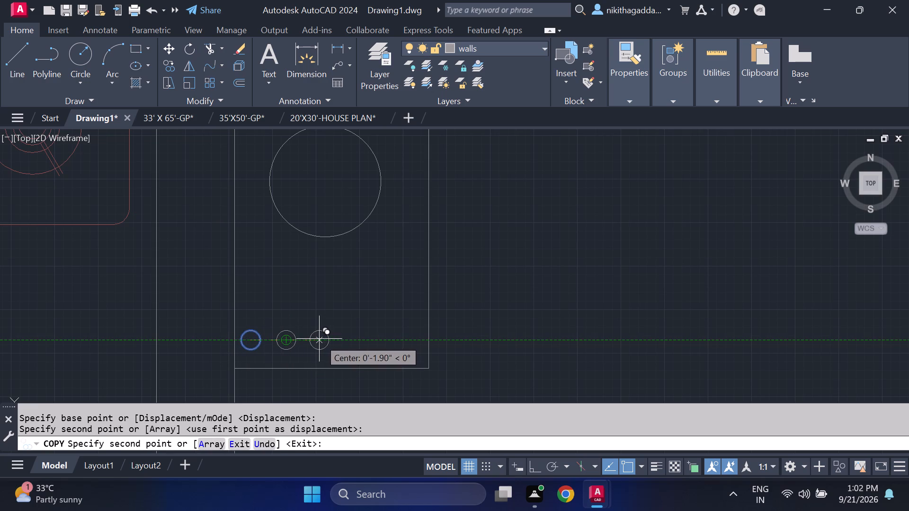
{"action": "left_click", "coordinate": [319, 339]}
{"action": "left_click", "coordinate": [357, 337]}
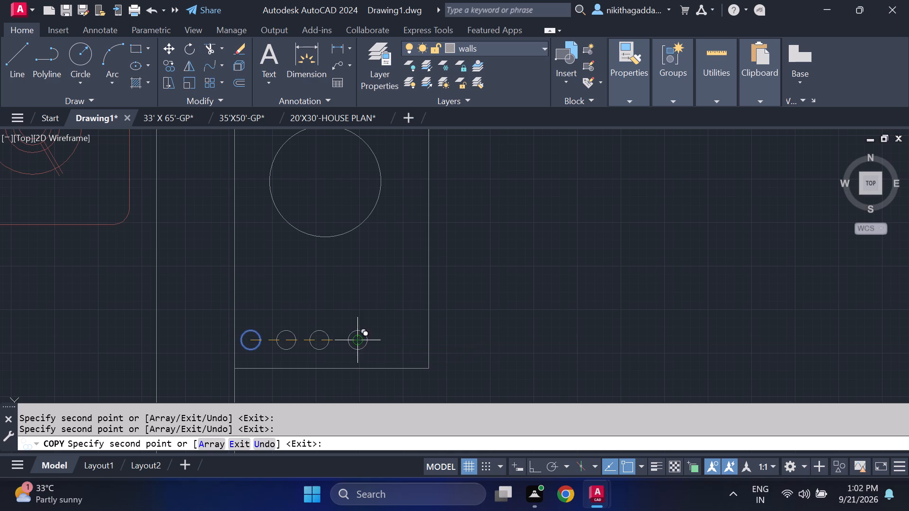
{"action": "left_click", "coordinate": [394, 336]}
{"action": "scroll", "coordinate": [509, 328], "scroll_direction": "down", "scroll_amount": 4}
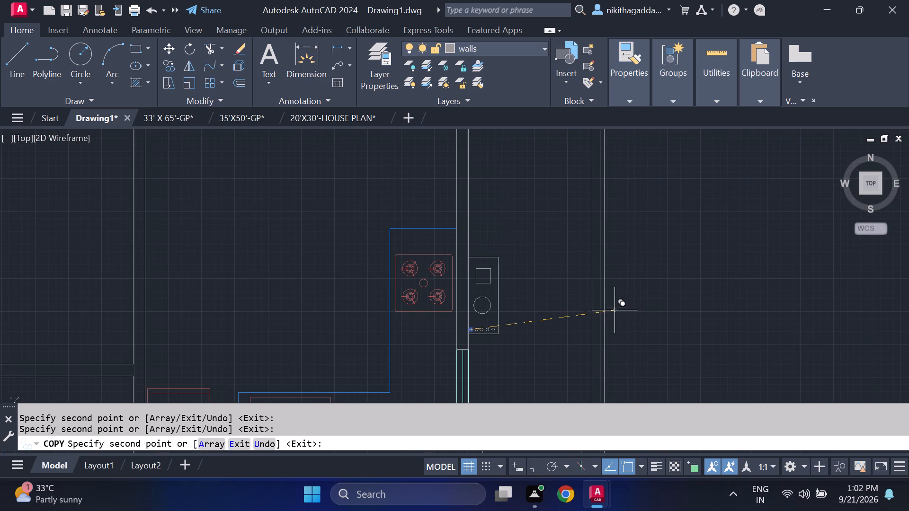
{"action": "key", "text": "Escape"}
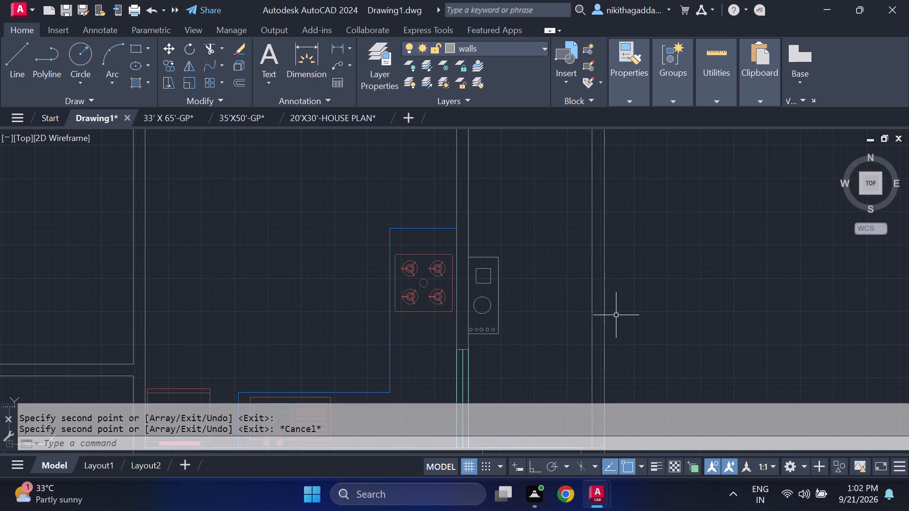
Erase the east line of the rectangular outline beside the kitchen wall.
{"action": "scroll", "coordinate": [531, 321], "scroll_direction": "down", "scroll_amount": 2}
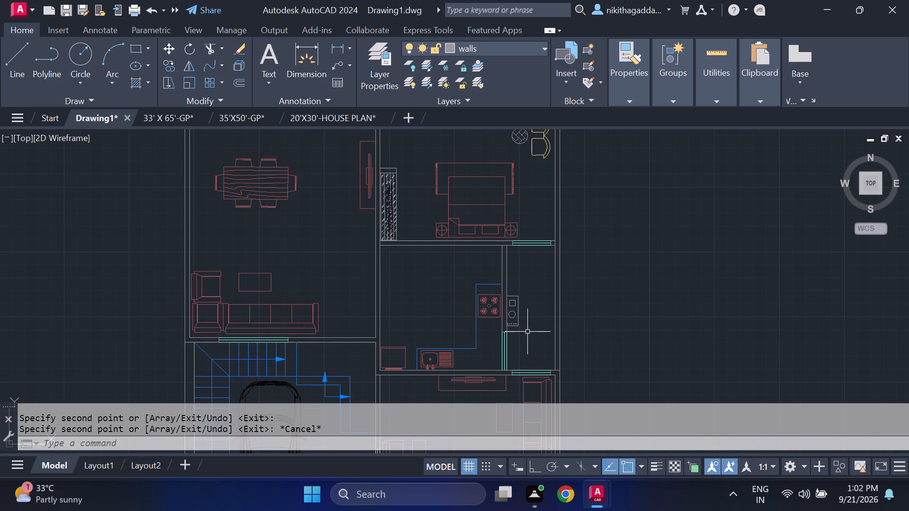
{"action": "scroll", "coordinate": [527, 332], "scroll_direction": "up", "scroll_amount": 3}
{"action": "left_click", "coordinate": [490, 253]}
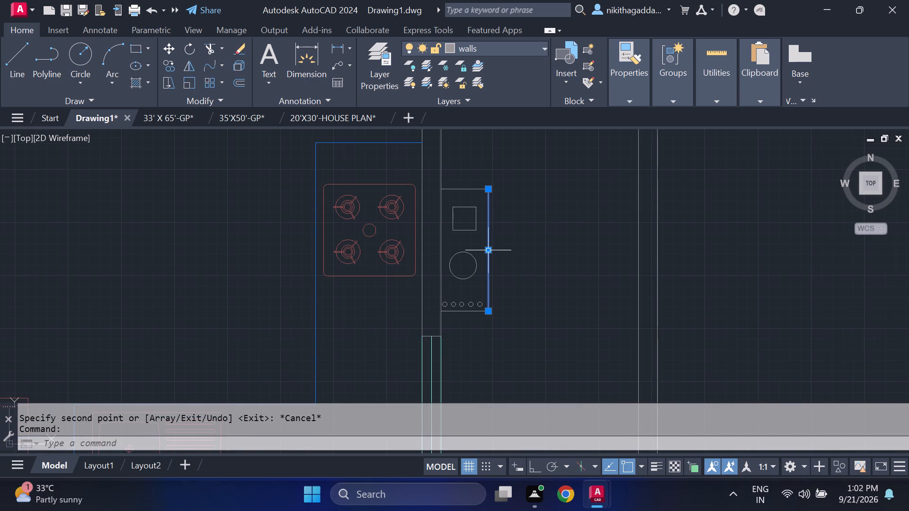
{"action": "key", "text": "Delete"}
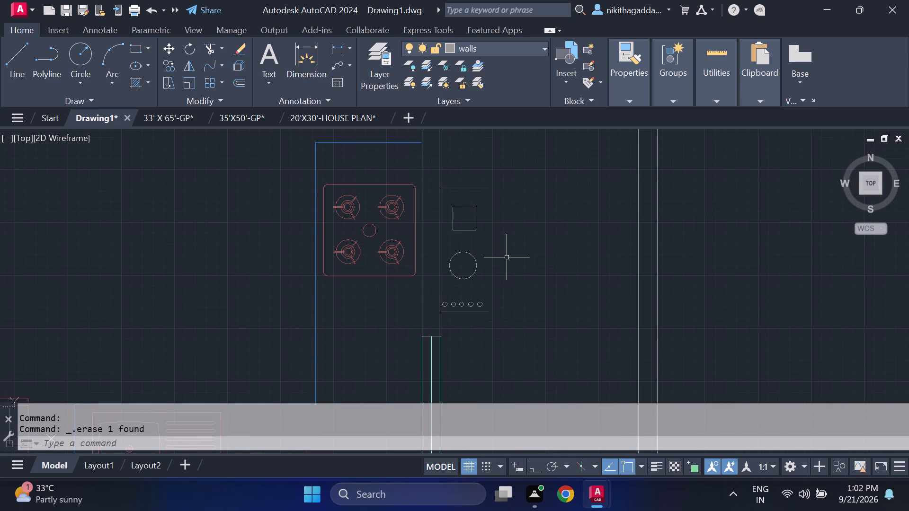
Draw new east, north and south lines with Ortho on, forming a wider outline against the wall, about 2'-1" along its east side.
{"action": "key", "text": "l"}
{"action": "key", "text": "Return"}
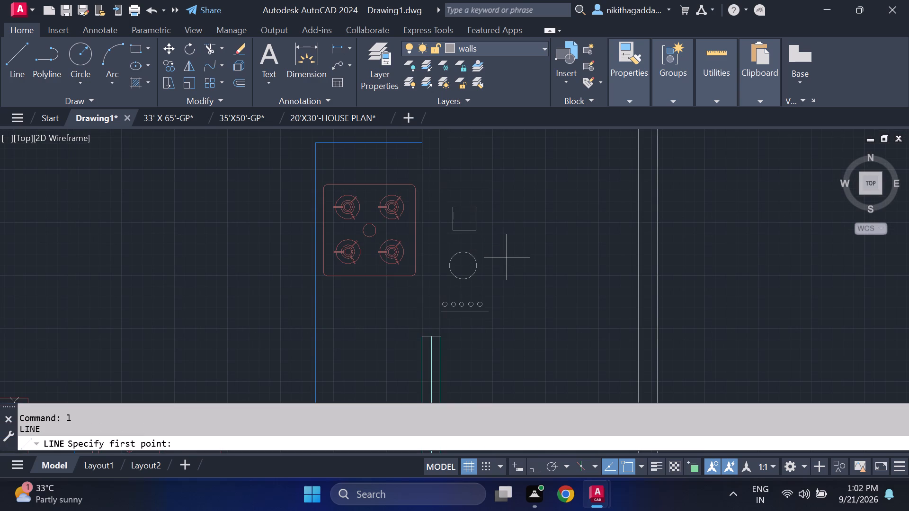
{"action": "left_click", "coordinate": [503, 307]}
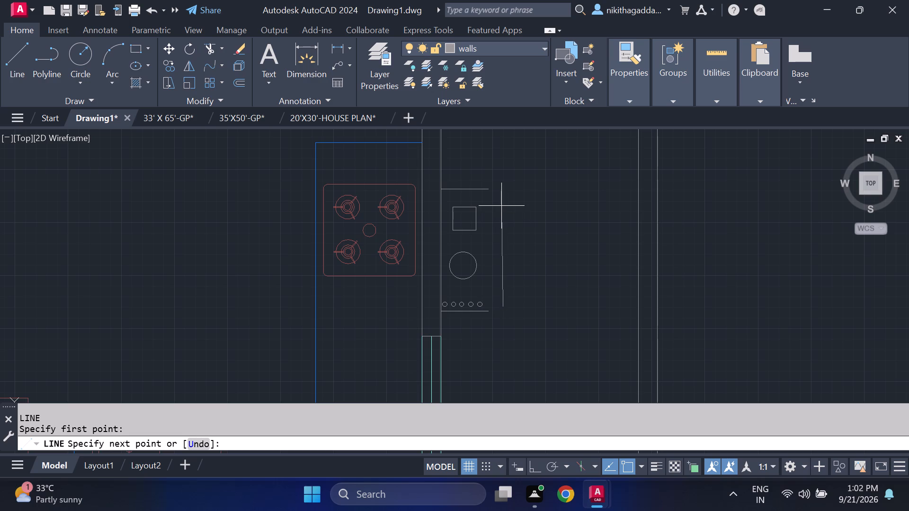
{"action": "key", "text": "F8"}
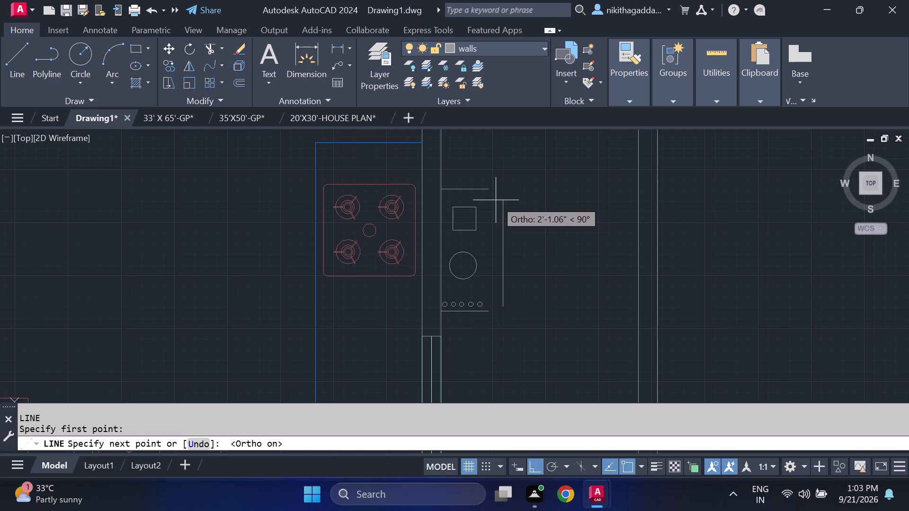
{"action": "left_click", "coordinate": [496, 200]}
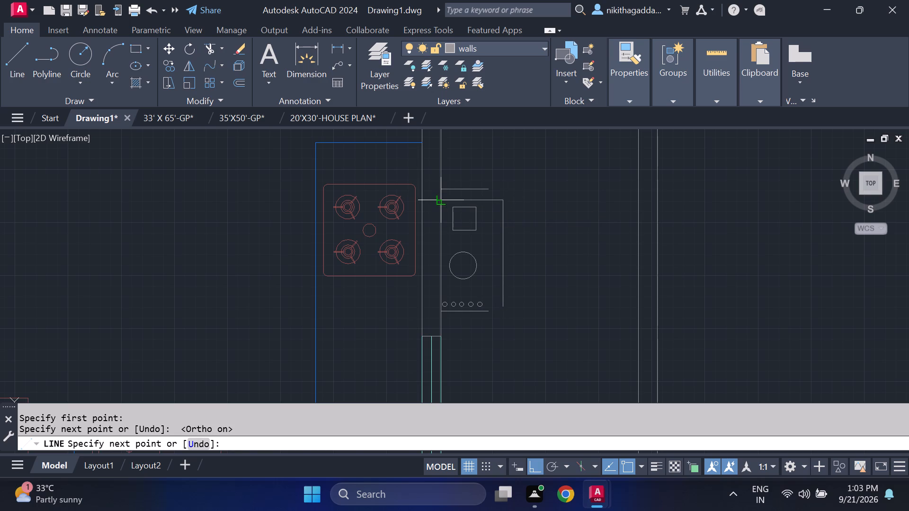
{"action": "left_click", "coordinate": [438, 197]}
{"action": "key", "text": "Escape"}
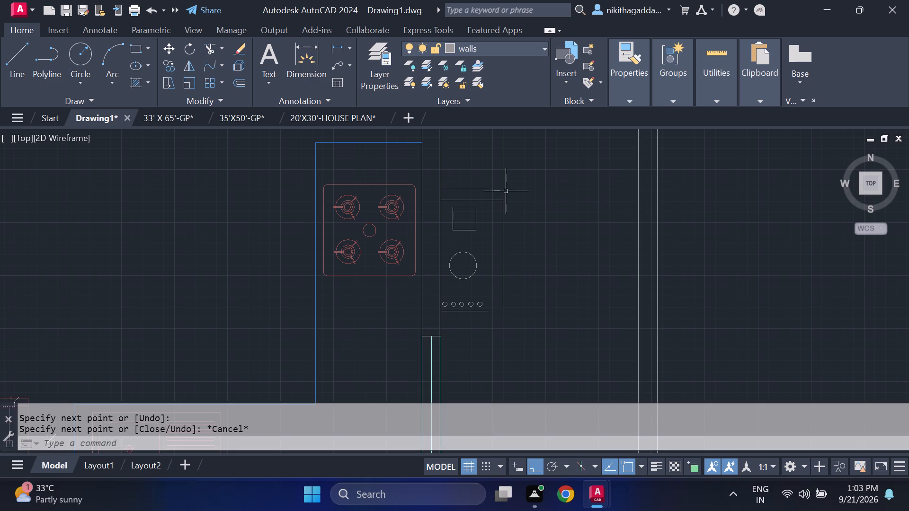
{"action": "key", "text": "l"}
{"action": "key", "text": "Return"}
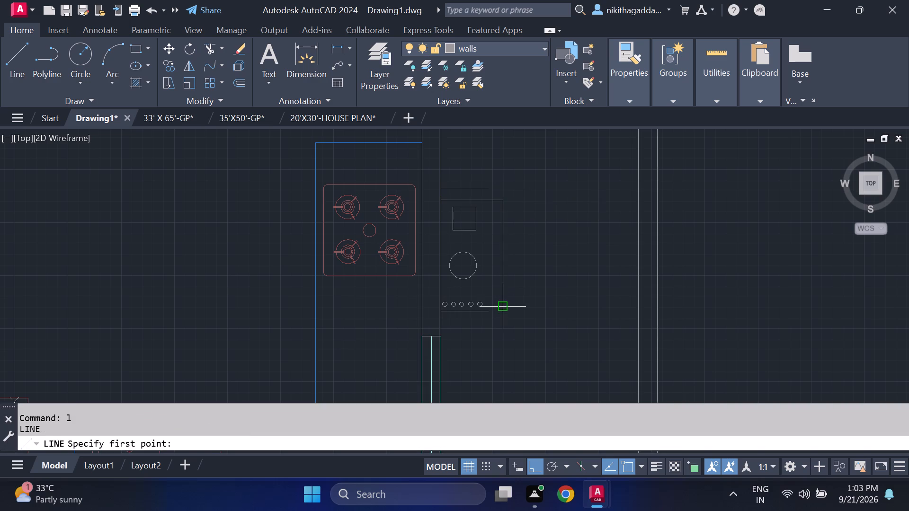
{"action": "left_click", "coordinate": [500, 304]}
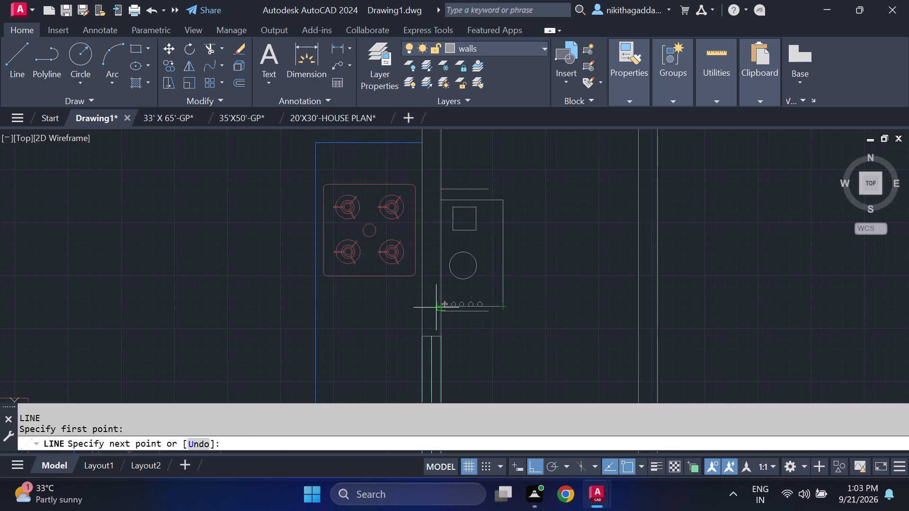
{"action": "left_click", "coordinate": [439, 306]}
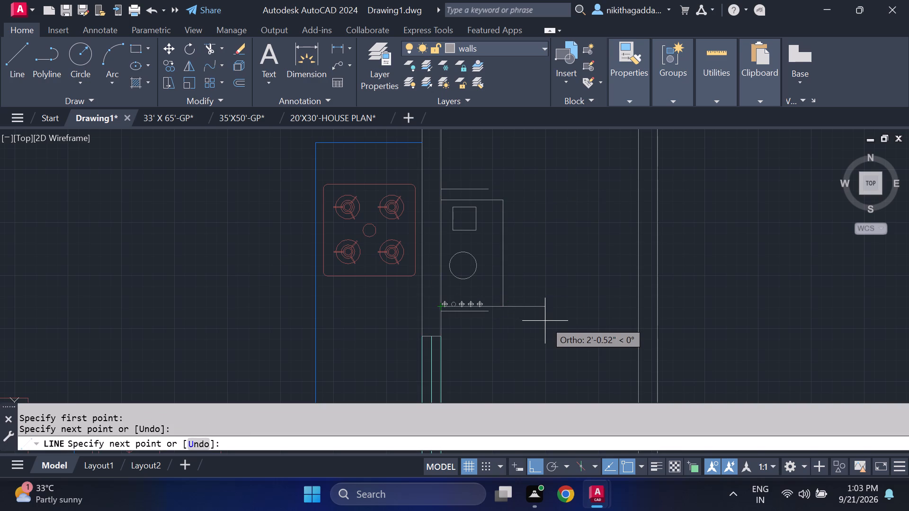
{"action": "key", "text": "Escape"}
Erase the old north and south lines left outside the new outline.
{"action": "scroll", "coordinate": [470, 315], "scroll_direction": "up", "scroll_amount": 1}
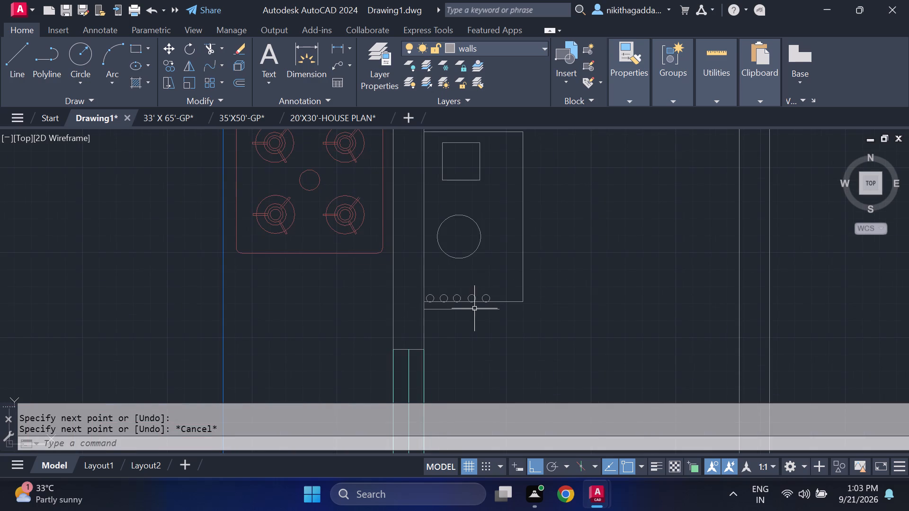
{"action": "left_click", "coordinate": [475, 307]}
{"action": "left_click", "coordinate": [467, 321]}
{"action": "middle_click_drag", "start_coordinate": [498, 183], "coordinate": [513, 291]}
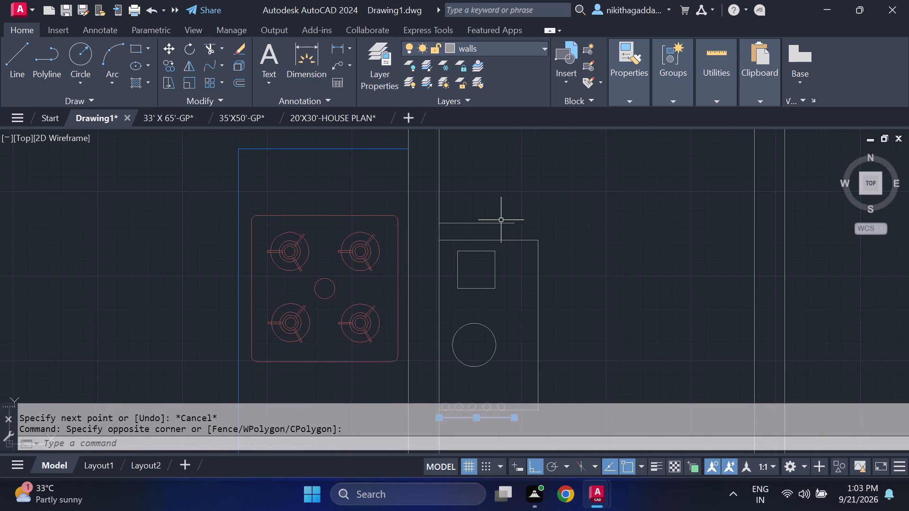
{"action": "left_click_drag", "start_coordinate": [501, 219], "coordinate": [497, 223]}
{"action": "left_click", "coordinate": [491, 233]}
{"action": "key", "text": "Delete"}
Move the row of five tiny circles about 2" east and slightly north, clear of the outline's south edge, with Ortho off.
{"action": "scroll", "coordinate": [515, 250], "scroll_direction": "down", "scroll_amount": 1}
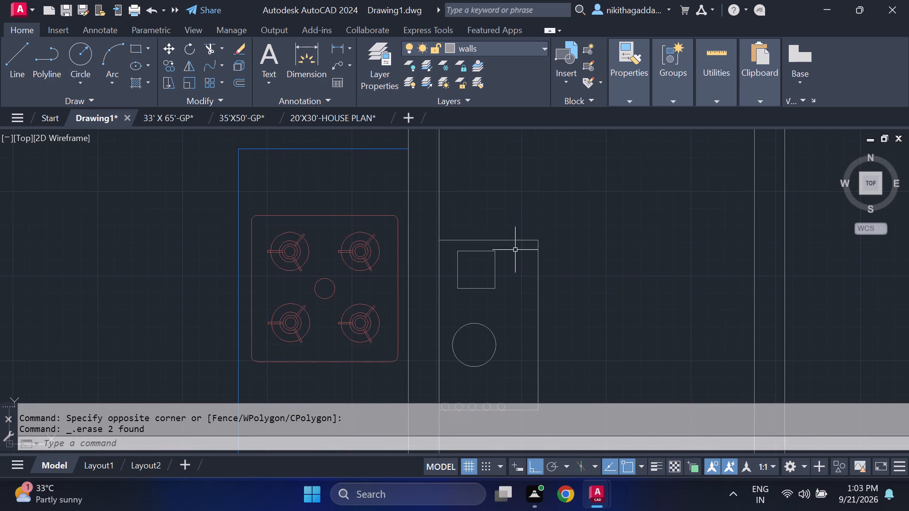
{"action": "scroll", "coordinate": [515, 250], "scroll_direction": "down", "scroll_amount": 1}
{"action": "scroll", "coordinate": [497, 314], "scroll_direction": "up", "scroll_amount": 5}
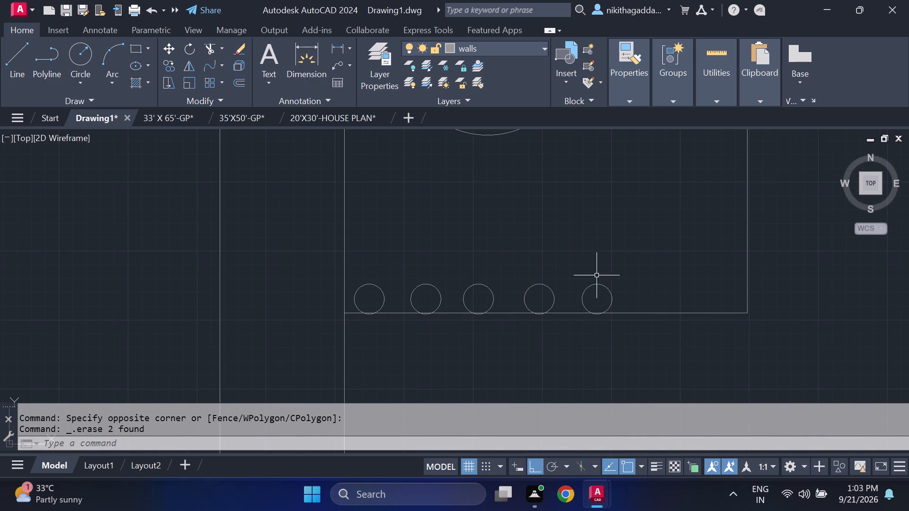
{"action": "left_click", "coordinate": [625, 275]}
{"action": "left_click", "coordinate": [370, 301]}
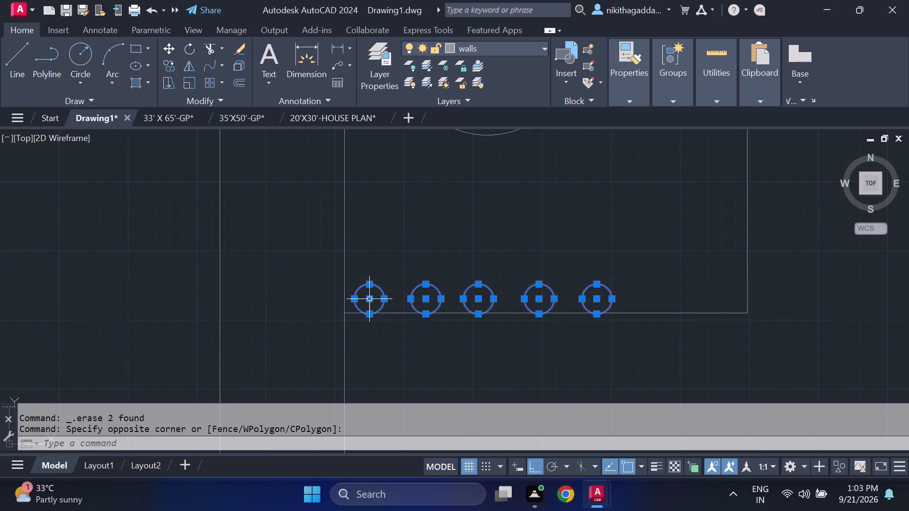
{"action": "key", "text": "m"}
{"action": "key", "text": "Return"}
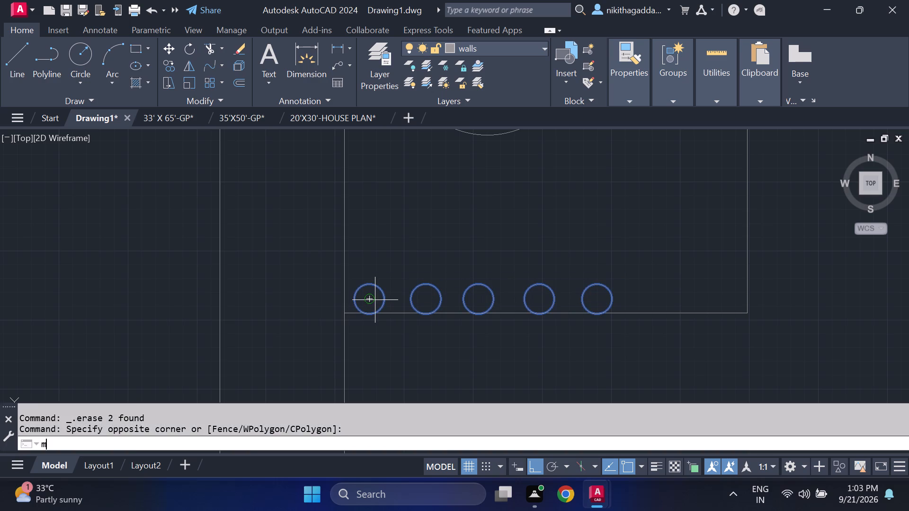
{"action": "left_click", "coordinate": [614, 300]}
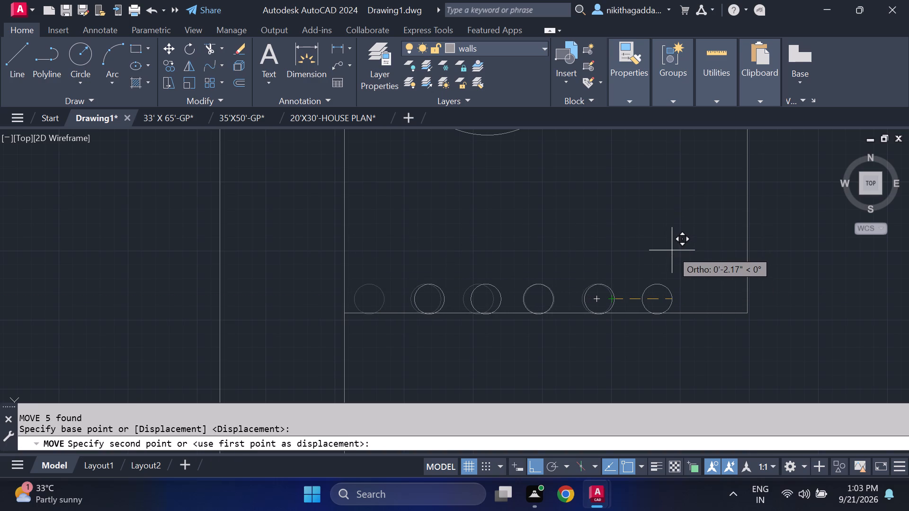
{"action": "key", "text": "F8"}
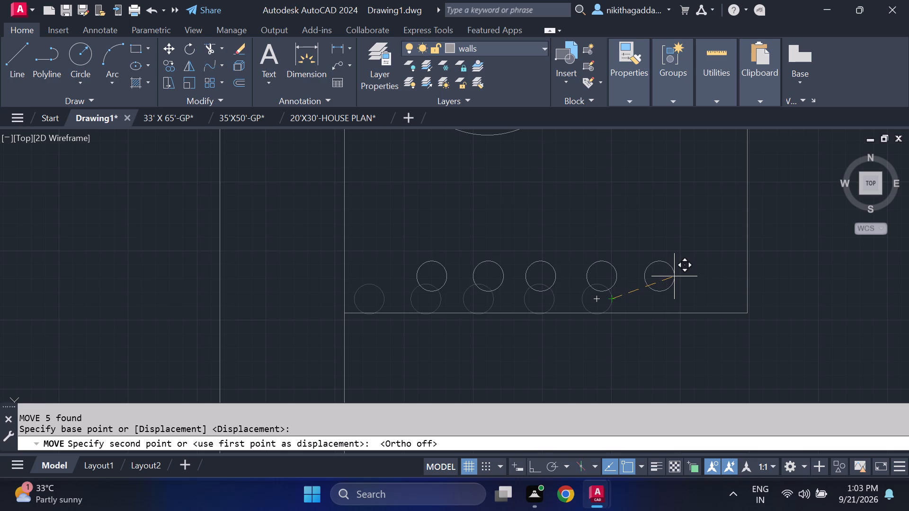
{"action": "left_click", "coordinate": [672, 283]}
{"action": "scroll", "coordinate": [667, 271], "scroll_direction": "down", "scroll_amount": 3}
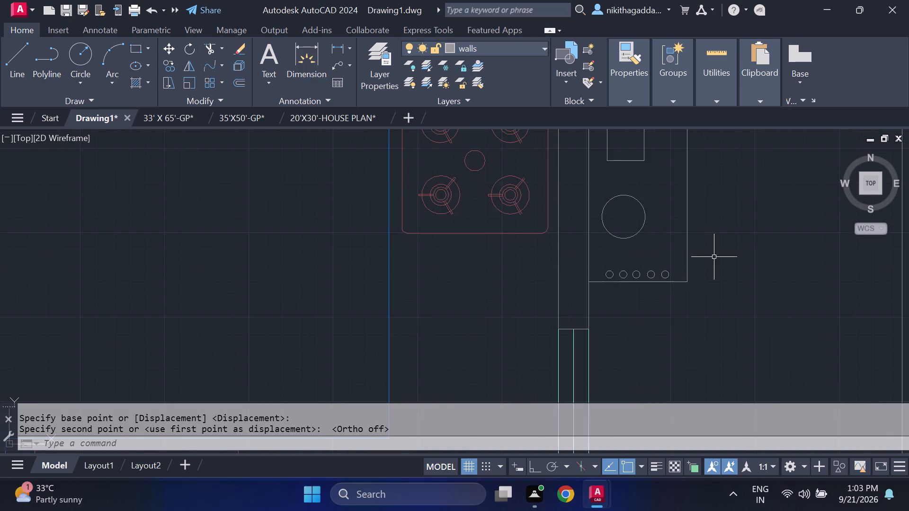
{"action": "scroll", "coordinate": [714, 256], "scroll_direction": "down", "scroll_amount": 2}
{"action": "middle_click_drag", "start_coordinate": [728, 279], "coordinate": [712, 282]}
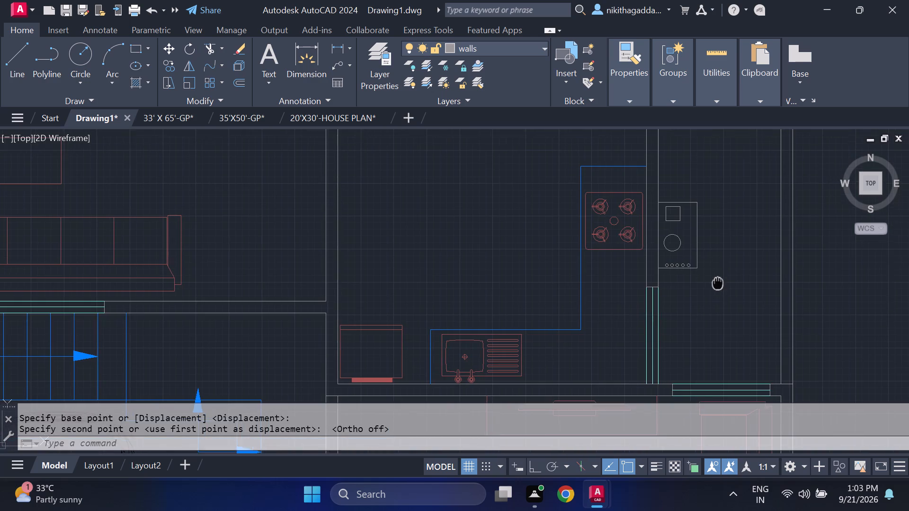
{"action": "middle_click_drag", "start_coordinate": [712, 282], "coordinate": [575, 315]}
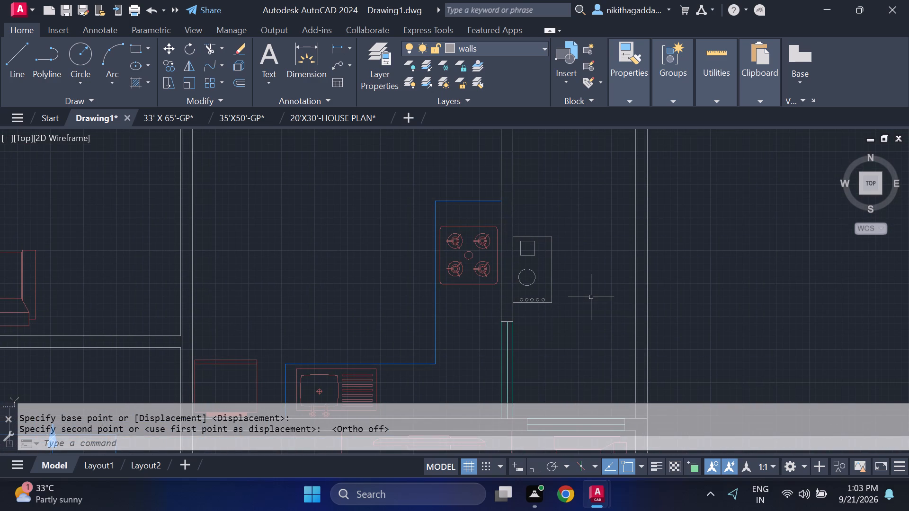
Move the larger circle in the fixture outline southeast, centring it above the row of five tiny circles.
{"action": "scroll", "coordinate": [591, 297], "scroll_direction": "down", "scroll_amount": 3}
{"action": "scroll", "coordinate": [600, 287], "scroll_direction": "up", "scroll_amount": 3}
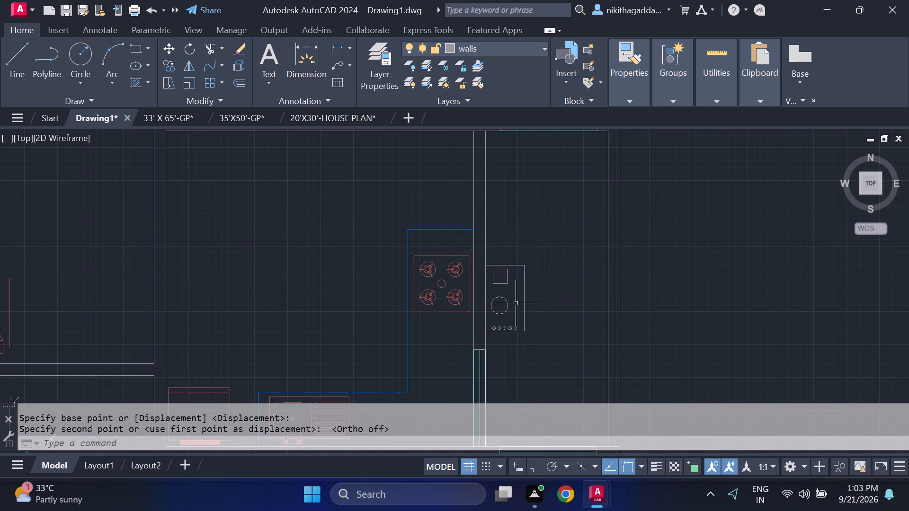
{"action": "scroll", "coordinate": [502, 303], "scroll_direction": "up", "scroll_amount": 1}
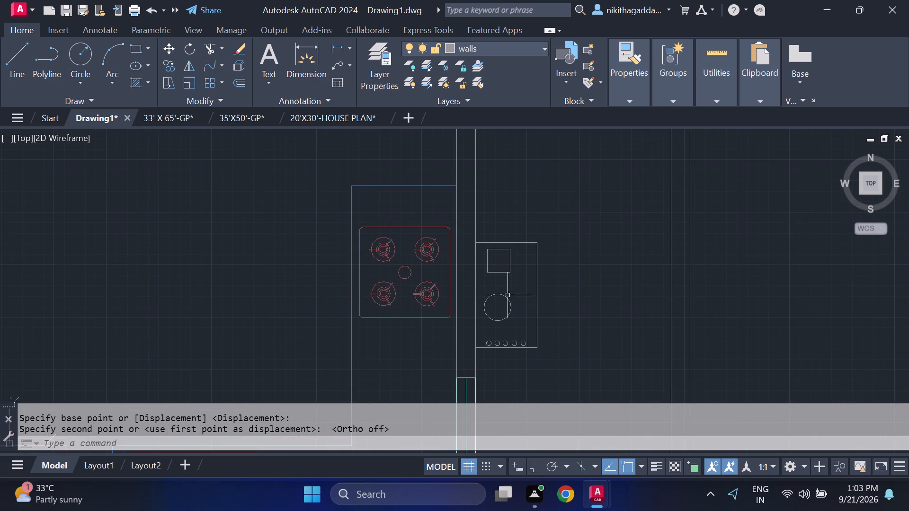
{"action": "scroll", "coordinate": [497, 298], "scroll_direction": "up", "scroll_amount": 1}
{"action": "left_click", "coordinate": [508, 287]}
{"action": "left_click", "coordinate": [477, 341]}
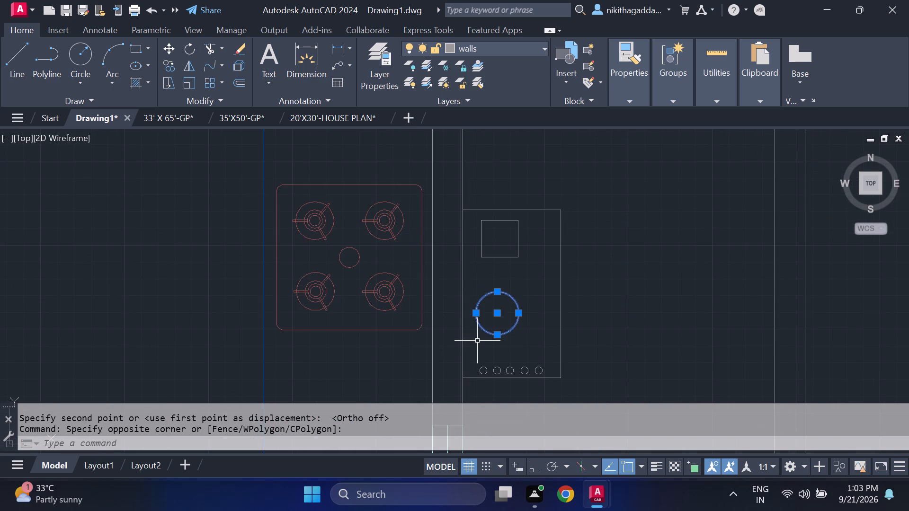
{"action": "key", "text": "m"}
{"action": "key", "text": "Return"}
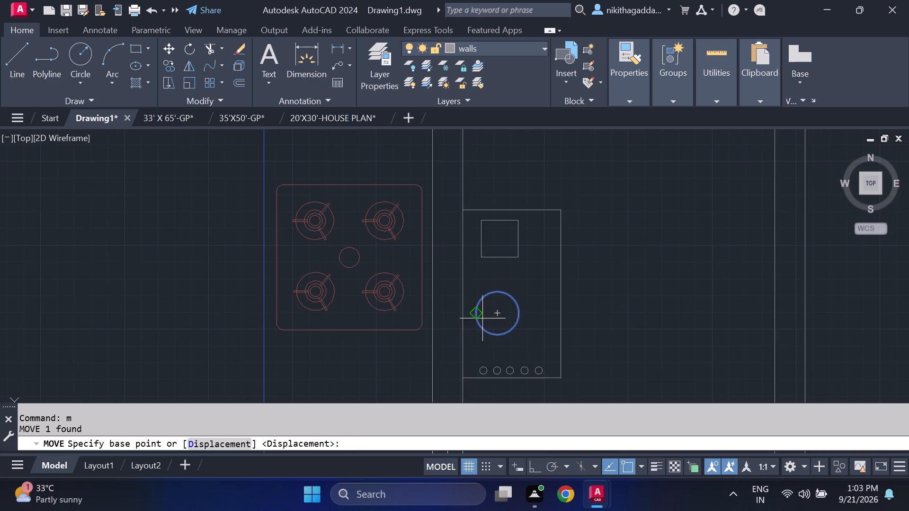
{"action": "left_click", "coordinate": [497, 311]}
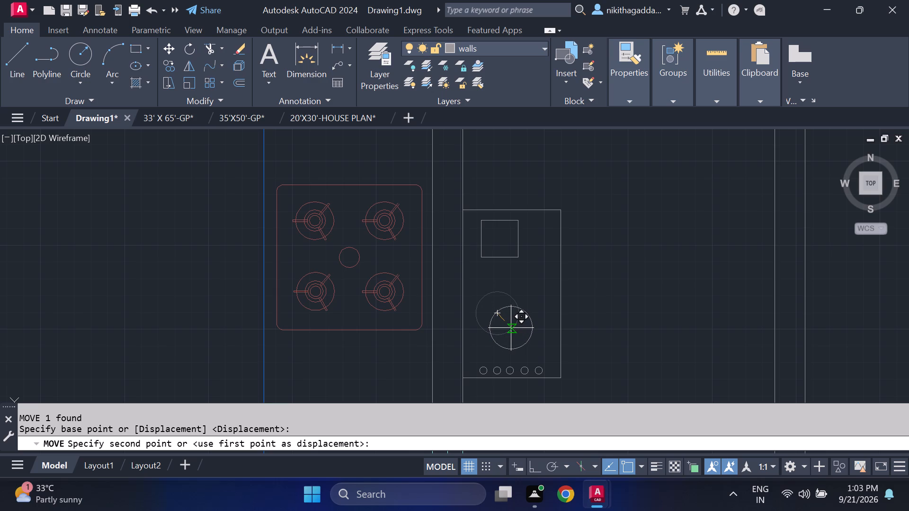
{"action": "left_click", "coordinate": [510, 326]}
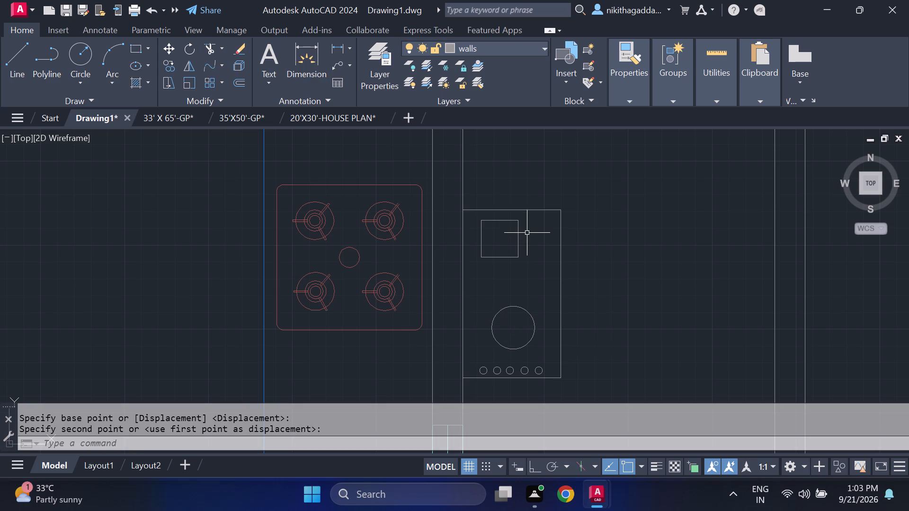
Move the small square's four lines southeast inside the fixture outline, closer to the larger circle.
{"action": "left_click", "coordinate": [524, 220]}
{"action": "left_click", "coordinate": [481, 284]}
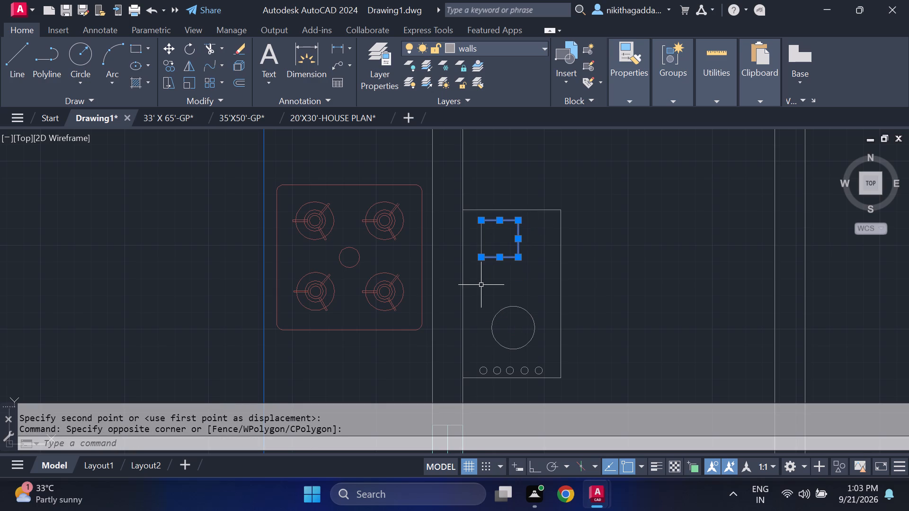
{"action": "left_click", "coordinate": [504, 239]}
{"action": "left_click", "coordinate": [472, 259]}
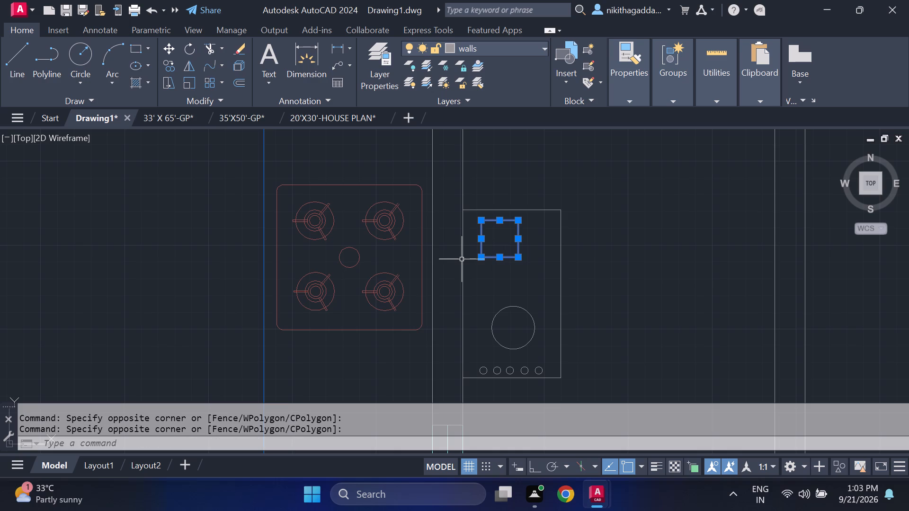
{"action": "key", "text": "m"}
{"action": "key", "text": "Return"}
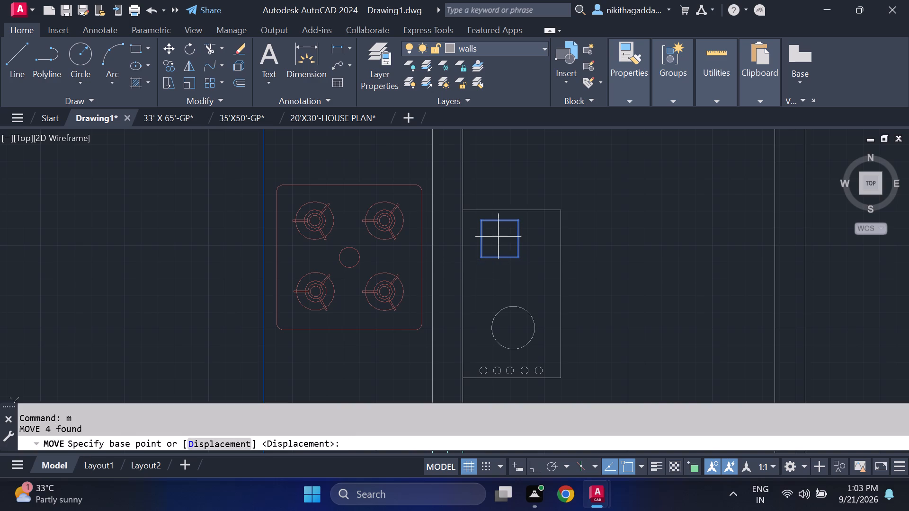
{"action": "left_click", "coordinate": [498, 237]}
{"action": "left_click", "coordinate": [511, 263]}
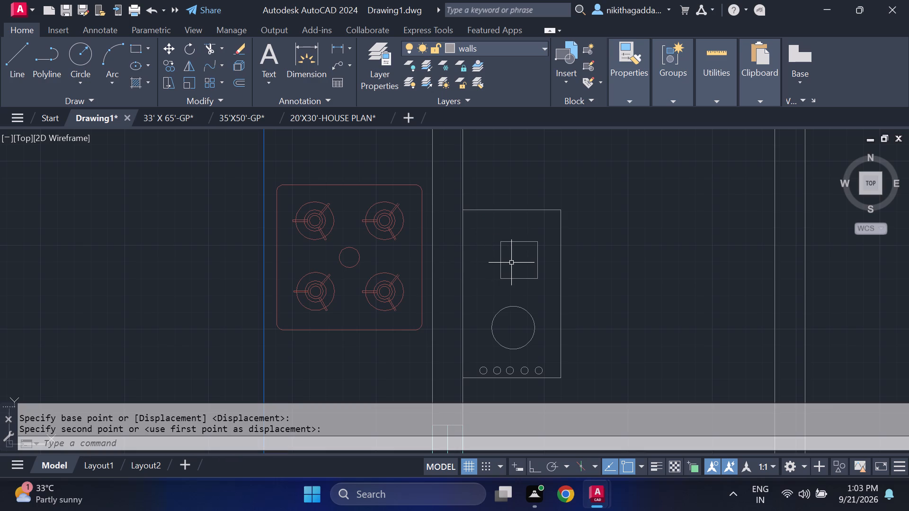
Move the small square slightly west and a touch south so it lines up north of the larger circle.
{"action": "scroll", "coordinate": [531, 229], "scroll_direction": "down", "scroll_amount": 4}
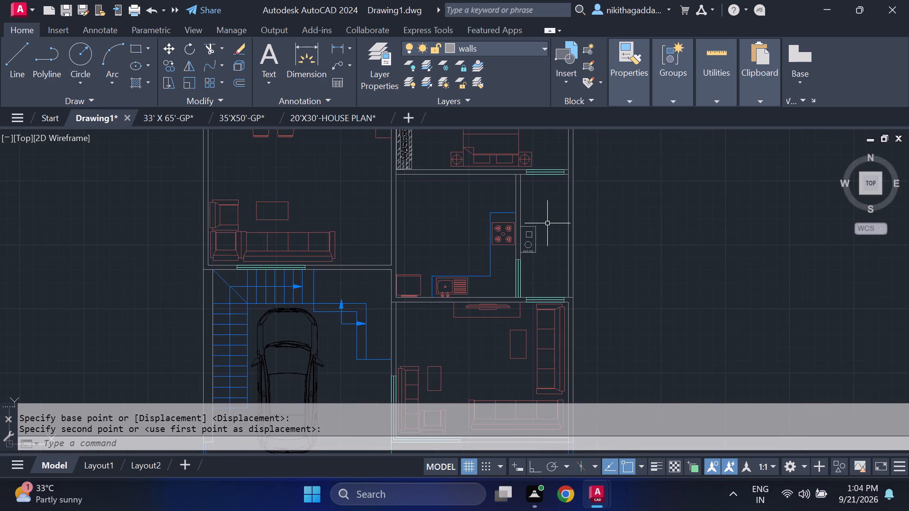
{"action": "scroll", "coordinate": [542, 228], "scroll_direction": "up", "scroll_amount": 4}
{"action": "left_click", "coordinate": [488, 236]}
{"action": "left_click", "coordinate": [424, 292]}
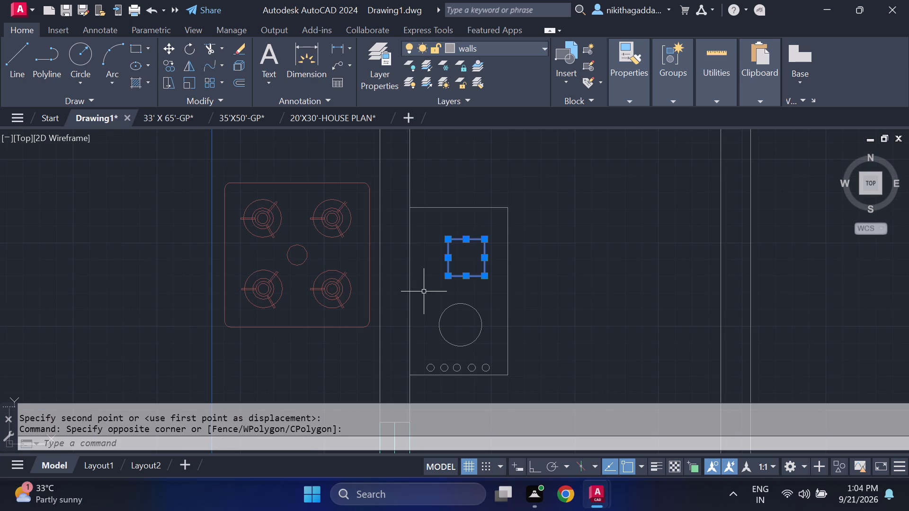
{"action": "key", "text": "m"}
{"action": "key", "text": "Return"}
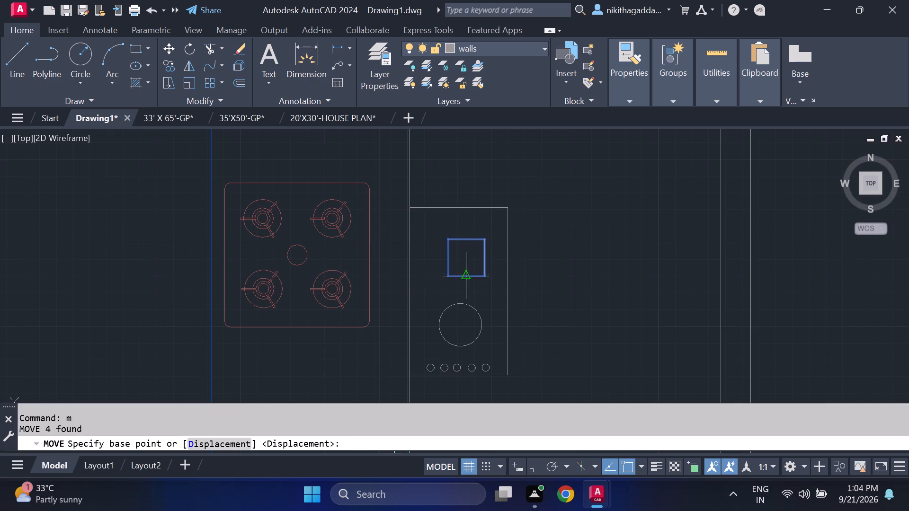
{"action": "left_click", "coordinate": [466, 257]}
{"action": "left_click", "coordinate": [457, 260]}
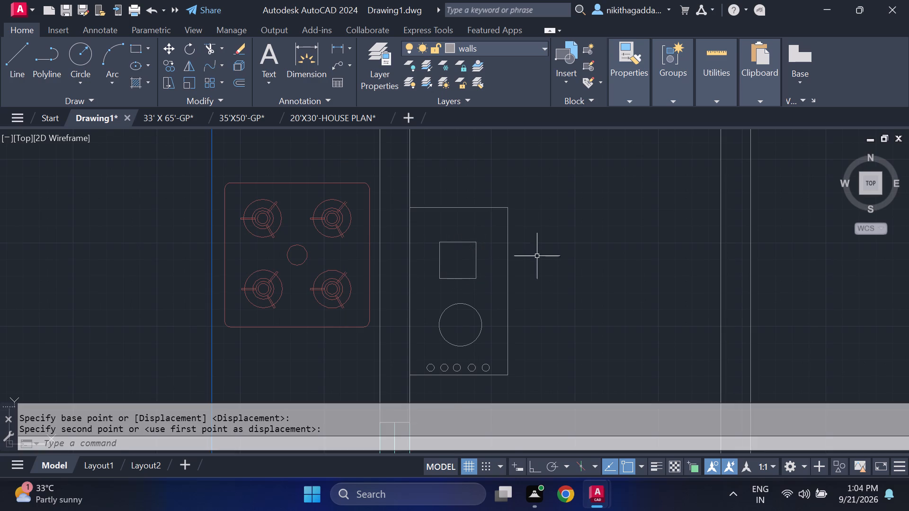
Move the fixture outline with its square and circles north along the kitchen wall, its north edge just past the stove's.
{"action": "scroll", "coordinate": [554, 257], "scroll_direction": "down", "scroll_amount": 4}
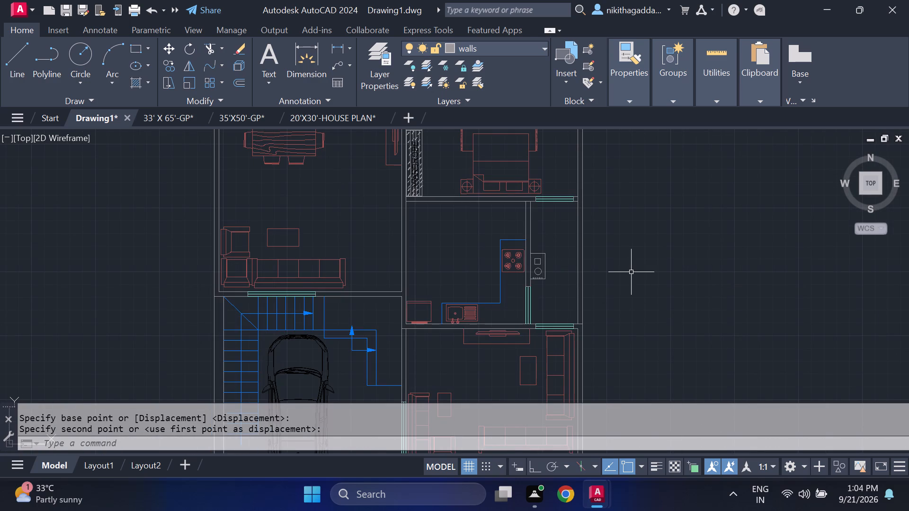
{"action": "scroll", "coordinate": [543, 271], "scroll_direction": "up", "scroll_amount": 2}
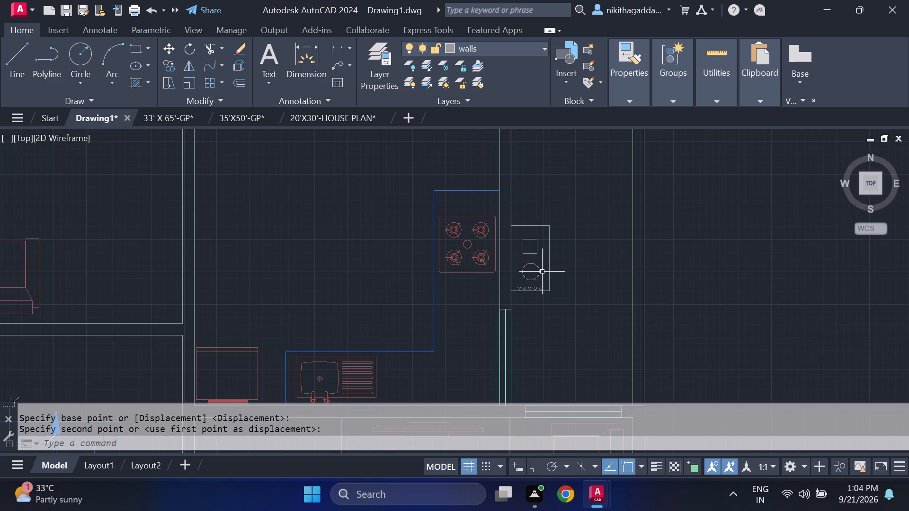
{"action": "scroll", "coordinate": [541, 234], "scroll_direction": "up", "scroll_amount": 1}
{"action": "left_click", "coordinate": [557, 195]}
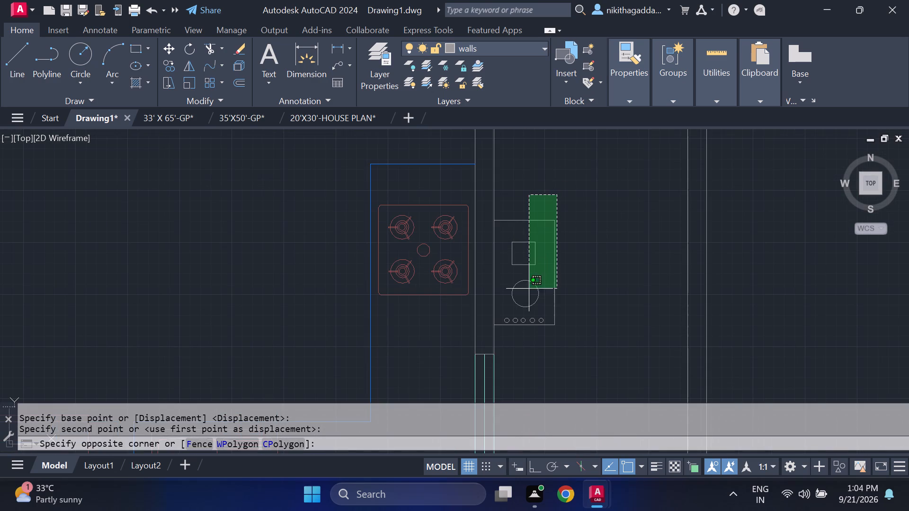
{"action": "left_click", "coordinate": [509, 355]}
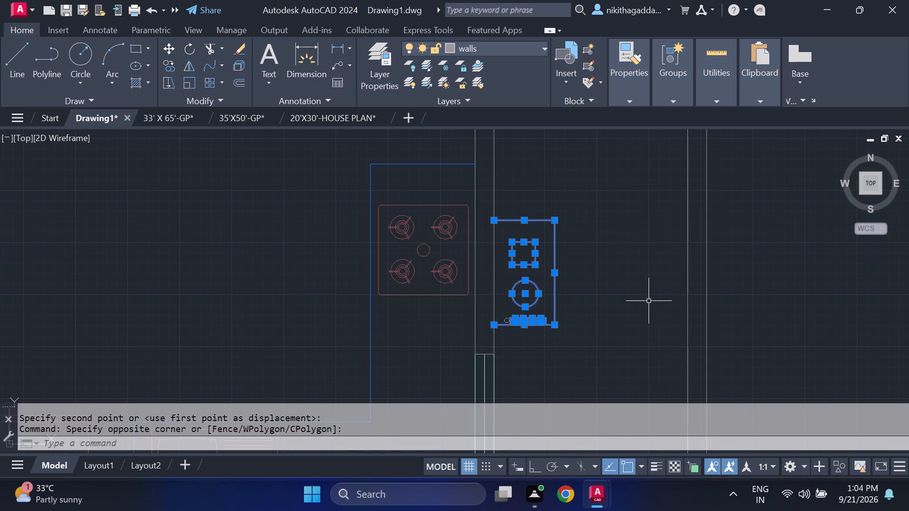
{"action": "key", "text": "m"}
{"action": "key", "text": "Return"}
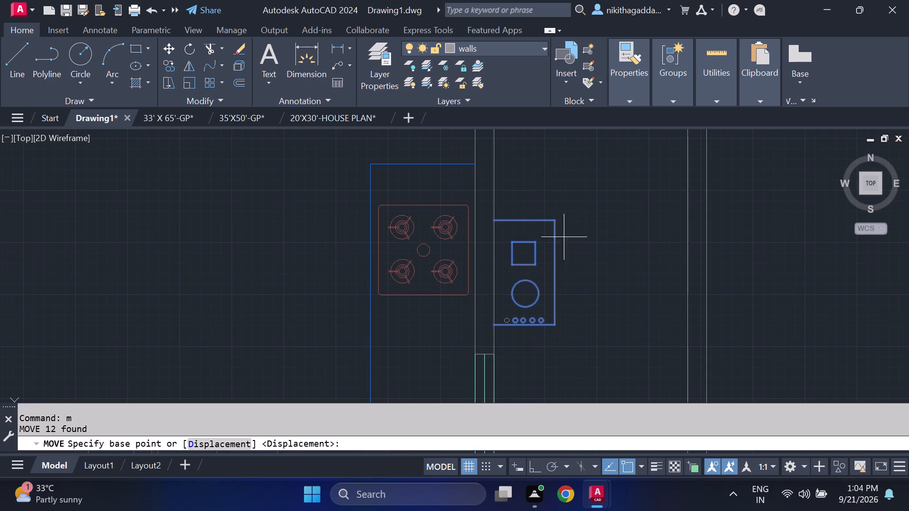
{"action": "left_click", "coordinate": [490, 221]}
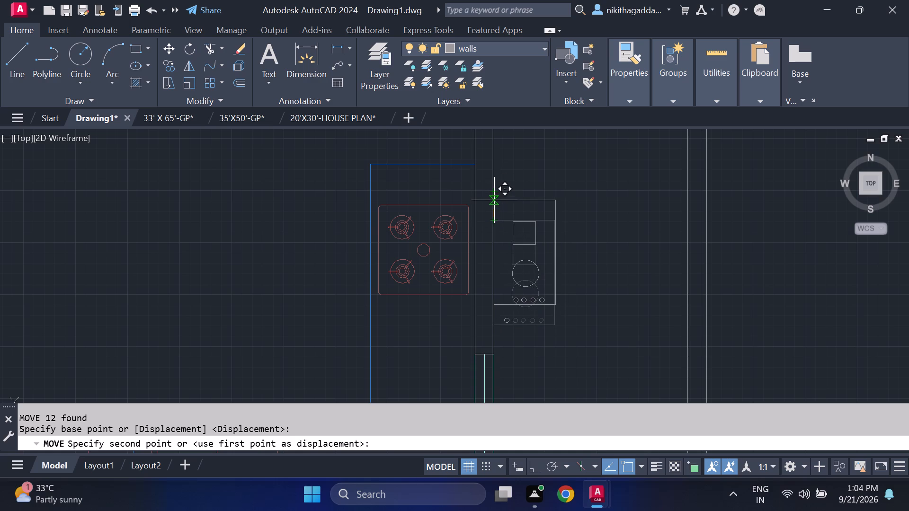
{"action": "left_click", "coordinate": [494, 200]}
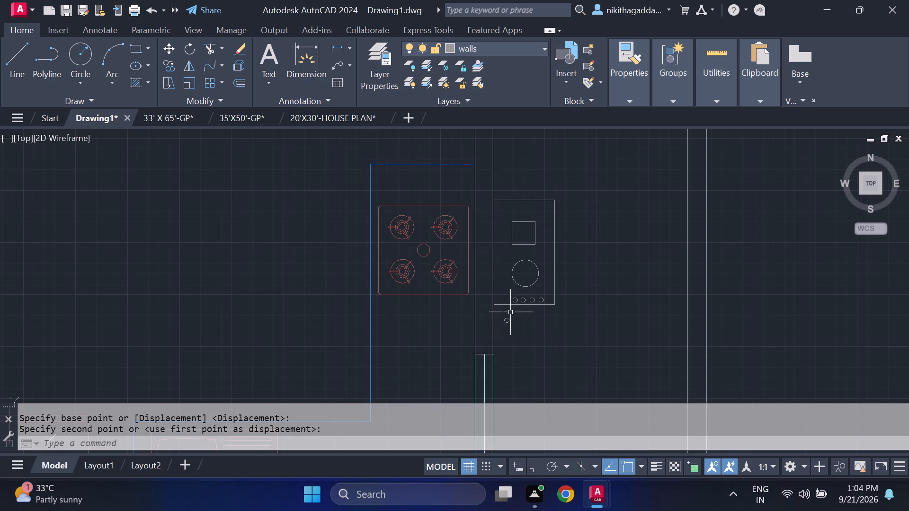
Move the stray tiny circle south of the fixture into the outline, at the west end of the tiny-circle row.
{"action": "left_click", "coordinate": [511, 312]}
{"action": "left_click", "coordinate": [505, 329]}
{"action": "scroll", "coordinate": [517, 320], "scroll_direction": "up", "scroll_amount": 2}
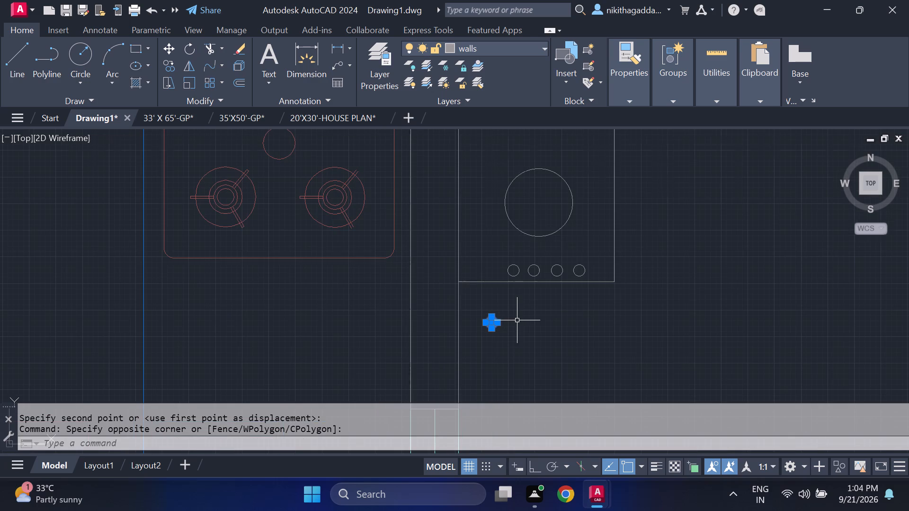
{"action": "key", "text": "m"}
{"action": "key", "text": "Return"}
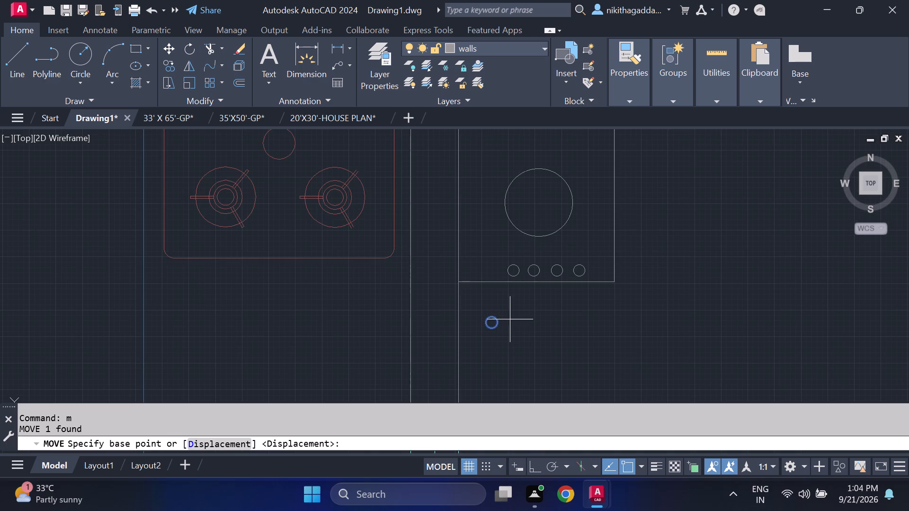
{"action": "scroll", "coordinate": [491, 324], "scroll_direction": "up", "scroll_amount": 2}
{"action": "left_click", "coordinate": [491, 324]}
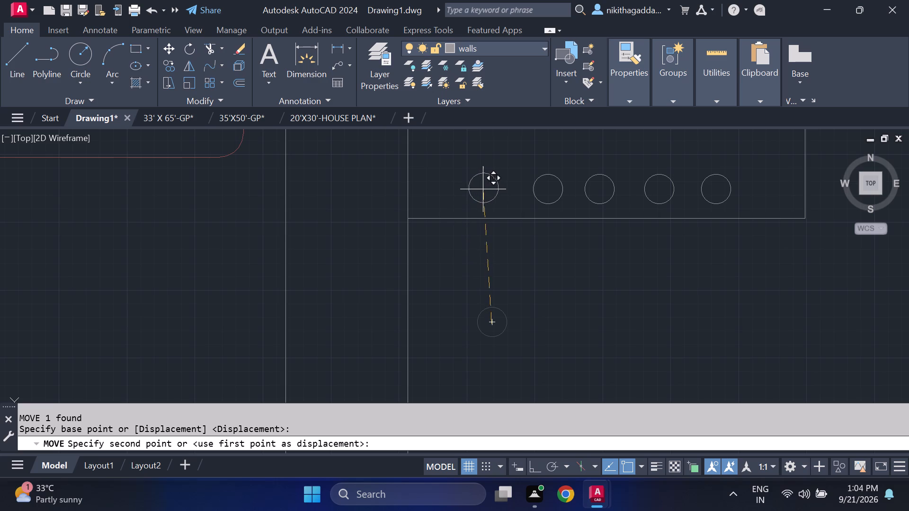
{"action": "left_click", "coordinate": [484, 186]}
Scale the fixture's larger circle up about its centre to roughly 1.5 times its size.
{"action": "scroll", "coordinate": [499, 215], "scroll_direction": "down", "scroll_amount": 5}
{"action": "scroll", "coordinate": [577, 293], "scroll_direction": "down", "scroll_amount": 2}
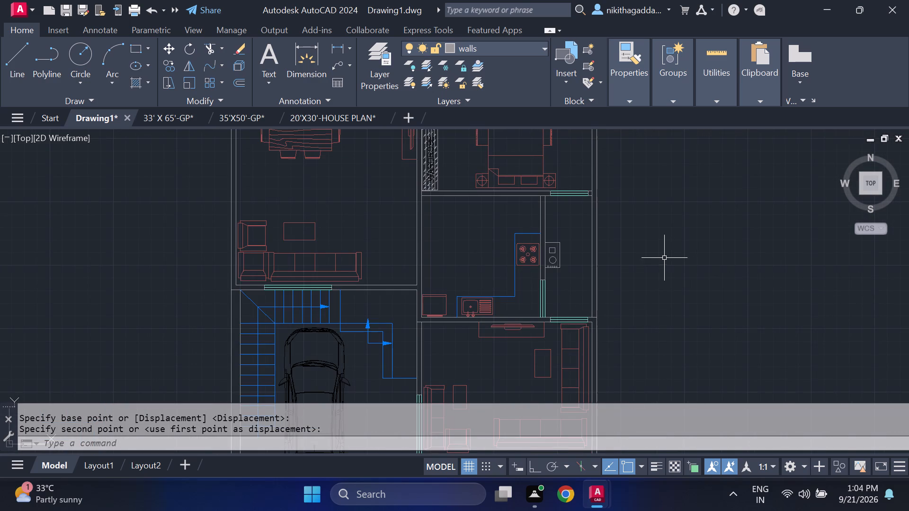
{"action": "scroll", "coordinate": [570, 258], "scroll_direction": "up", "scroll_amount": 2}
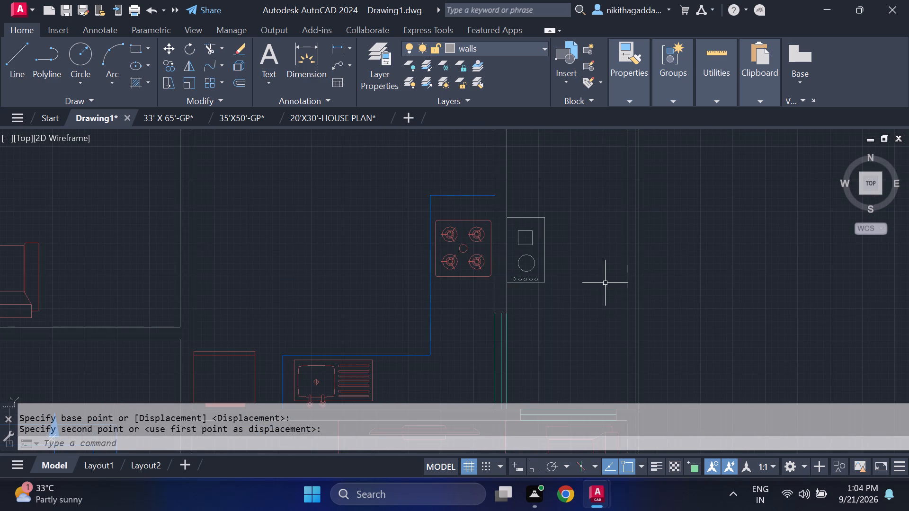
{"action": "scroll", "coordinate": [561, 270], "scroll_direction": "up", "scroll_amount": 3}
{"action": "left_click_drag", "start_coordinate": [446, 202], "coordinate": [443, 206]}
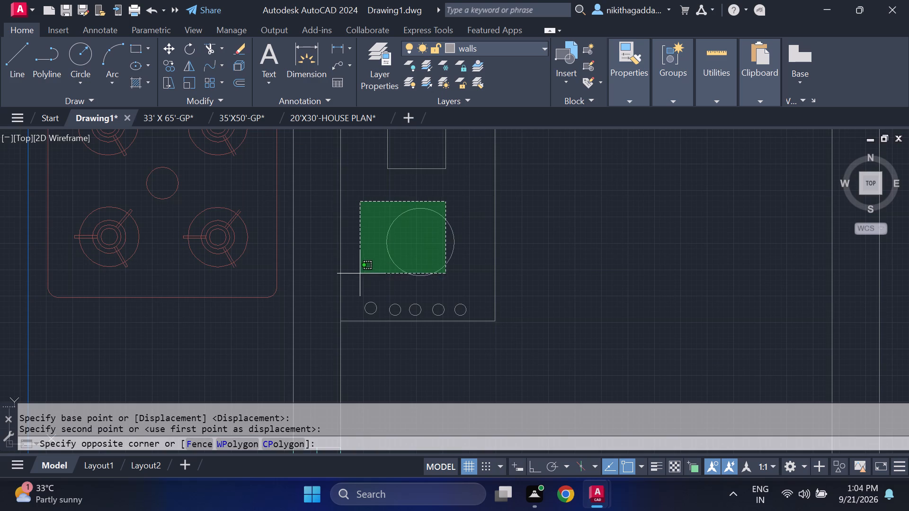
{"action": "left_click", "coordinate": [360, 273]}
{"action": "type", "text": "scale"}
{"action": "key", "text": "Return"}
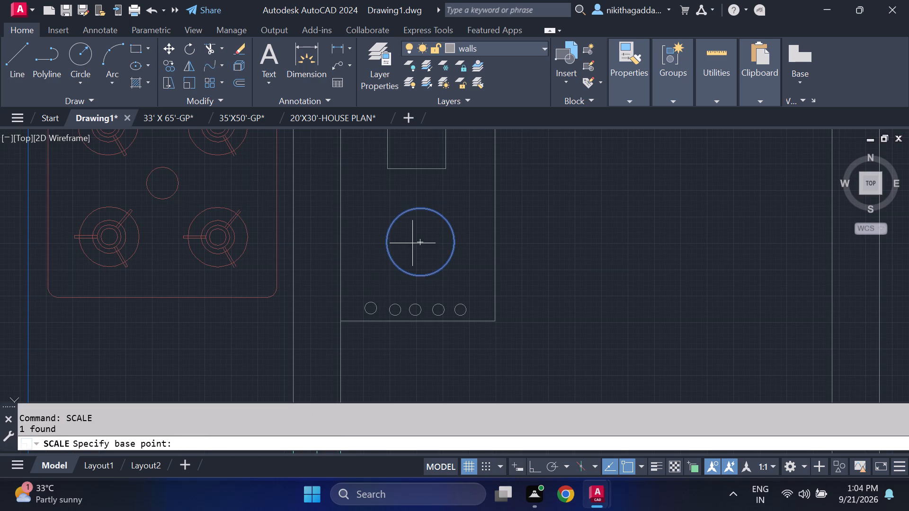
{"action": "left_click", "coordinate": [417, 241]}
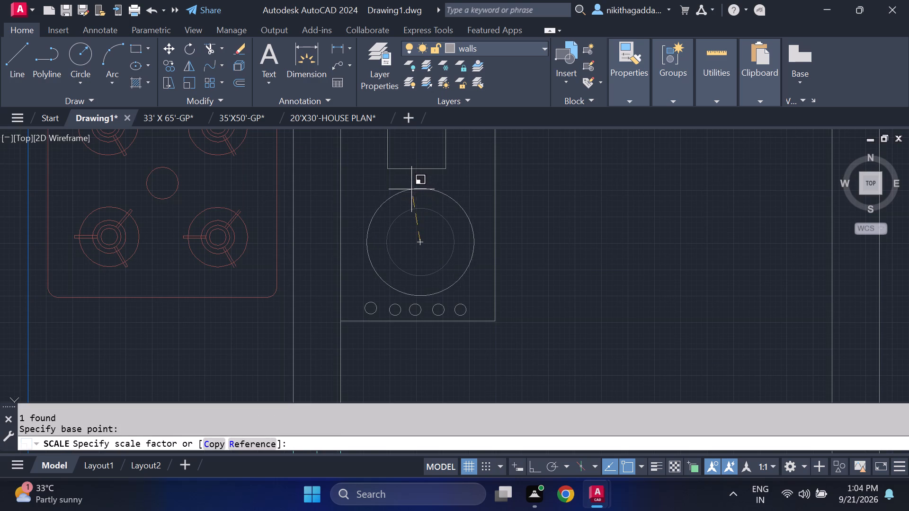
{"action": "left_click", "coordinate": [408, 194]}
Scale the fixture's square up from near its centre to roughly 1.5 times its size, keeping it north of the enlarged circle.
{"action": "middle_click_drag", "start_coordinate": [417, 189], "coordinate": [449, 284]}
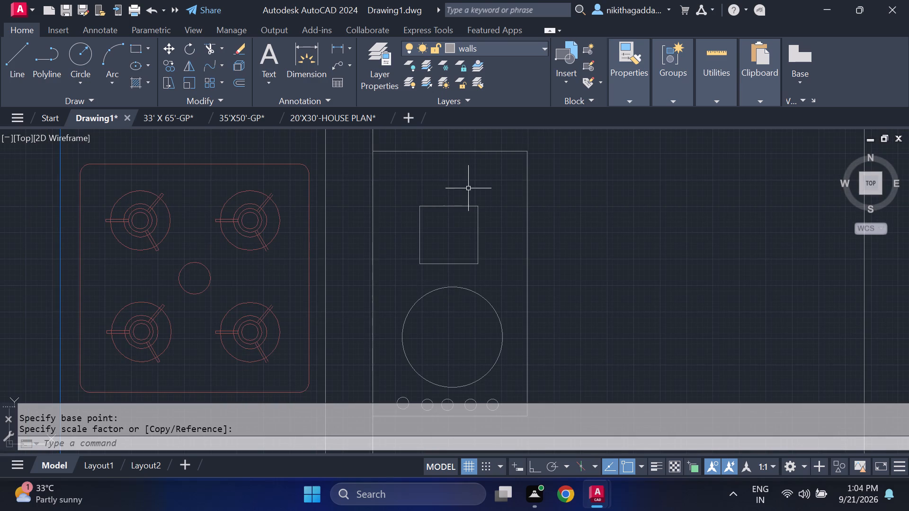
{"action": "left_click_drag", "start_coordinate": [468, 188], "coordinate": [464, 195]}
{"action": "left_click", "coordinate": [415, 278]}
{"action": "left_click_drag", "start_coordinate": [496, 212], "coordinate": [478, 229]}
{"action": "left_click", "coordinate": [458, 254]}
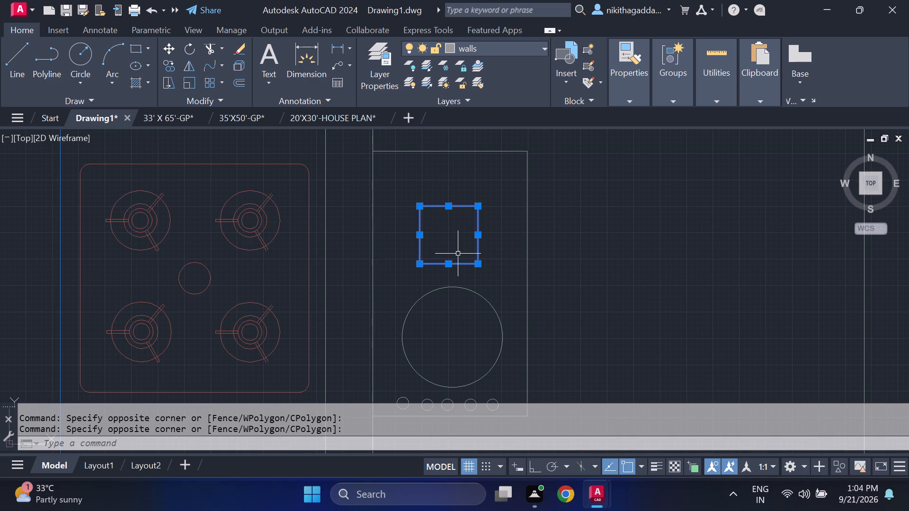
{"action": "type", "text": "scale"}
{"action": "key", "text": "Return"}
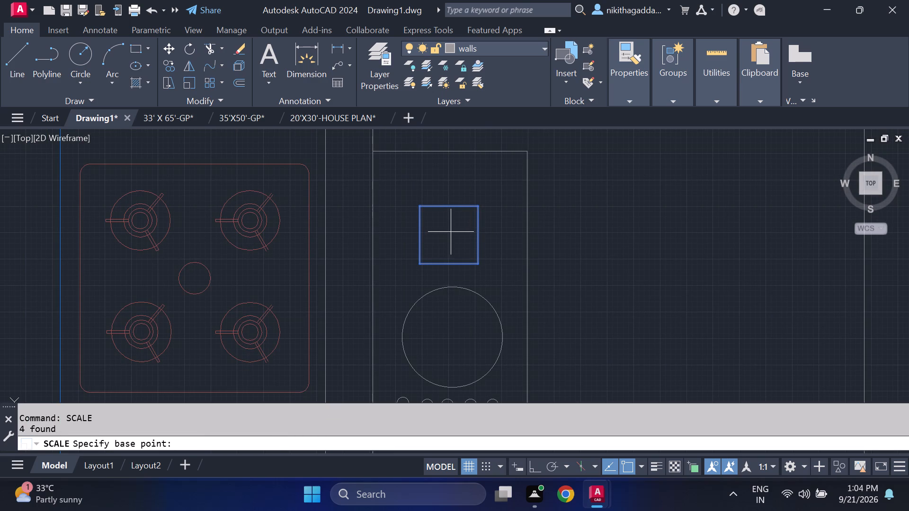
{"action": "left_click", "coordinate": [451, 232]}
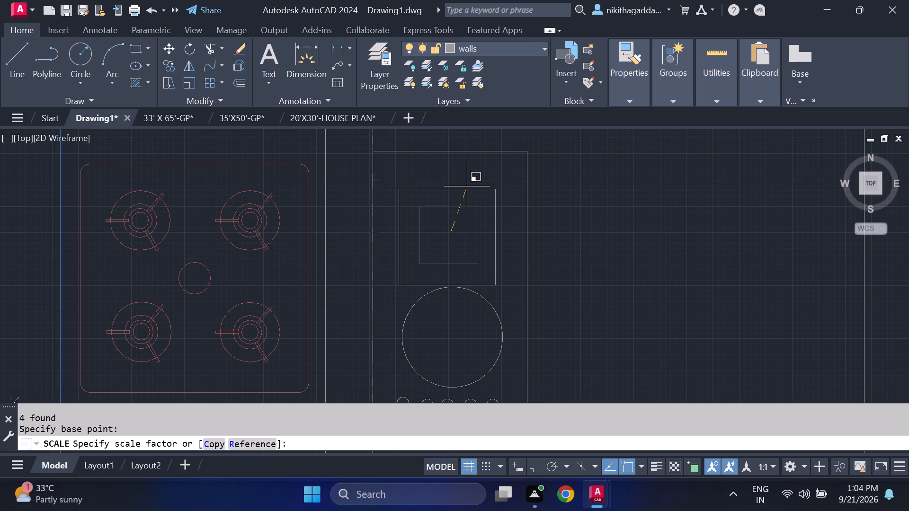
{"action": "left_click", "coordinate": [465, 190]}
{"action": "scroll", "coordinate": [472, 200], "scroll_direction": "down", "scroll_amount": 3}
{"action": "scroll", "coordinate": [526, 257], "scroll_direction": "down", "scroll_amount": 1}
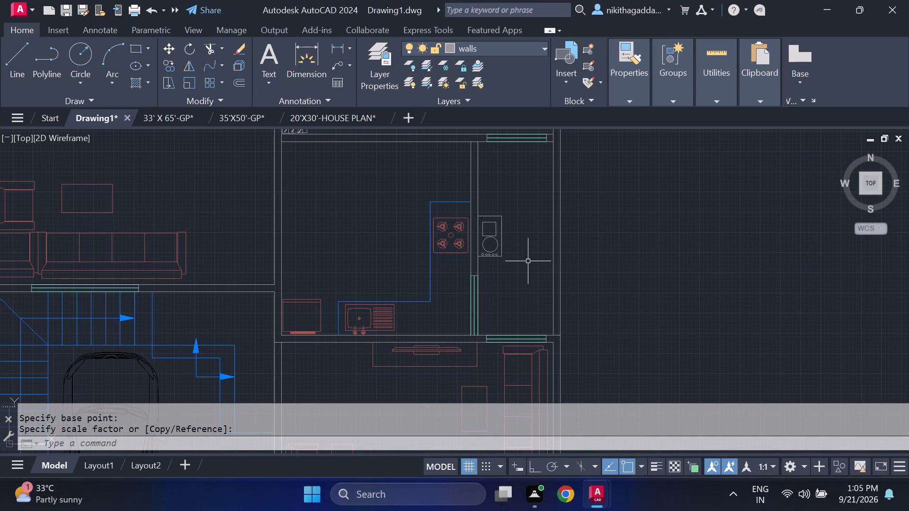
{"action": "scroll", "coordinate": [630, 266], "scroll_direction": "down", "scroll_amount": 1}
{"action": "scroll", "coordinate": [558, 240], "scroll_direction": "up", "scroll_amount": 1}
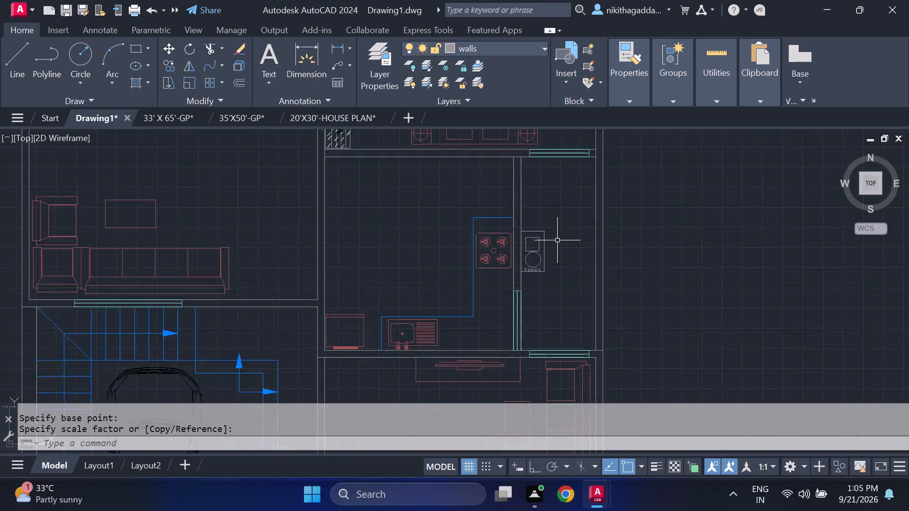
Move the fixture's square slightly north-east within its outline, leaving a wider gap above the enlarged circle.
{"action": "scroll", "coordinate": [557, 240], "scroll_direction": "up", "scroll_amount": 2}
{"action": "scroll", "coordinate": [504, 246], "scroll_direction": "up", "scroll_amount": 2}
{"action": "left_click", "coordinate": [523, 197]}
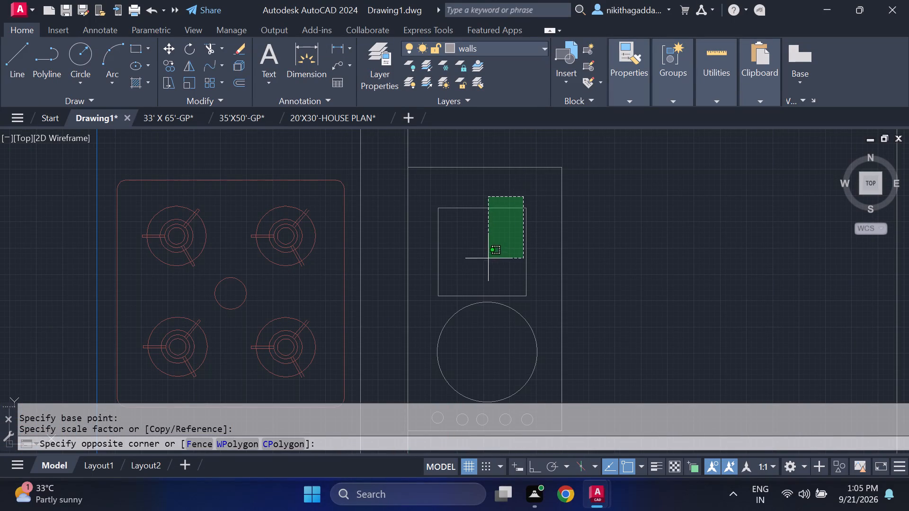
{"action": "left_click", "coordinate": [431, 296]}
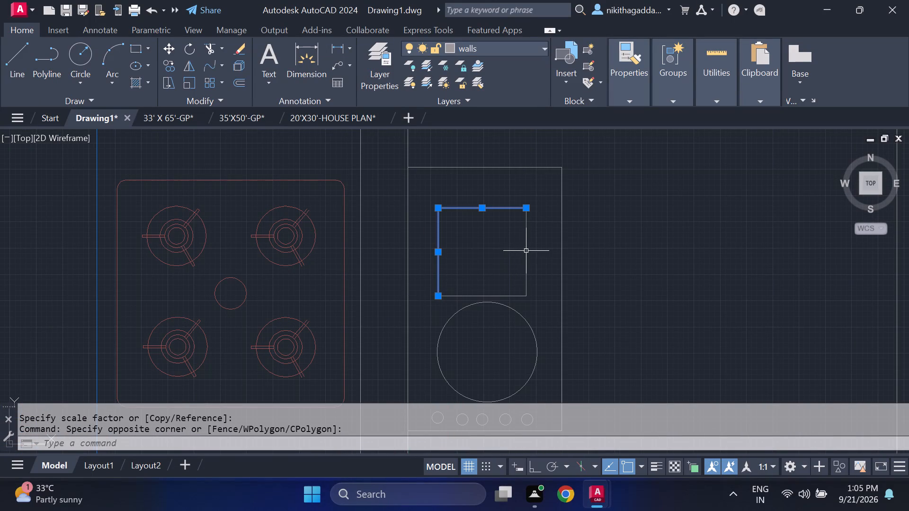
{"action": "left_click", "coordinate": [536, 261]}
{"action": "left_click", "coordinate": [514, 299]}
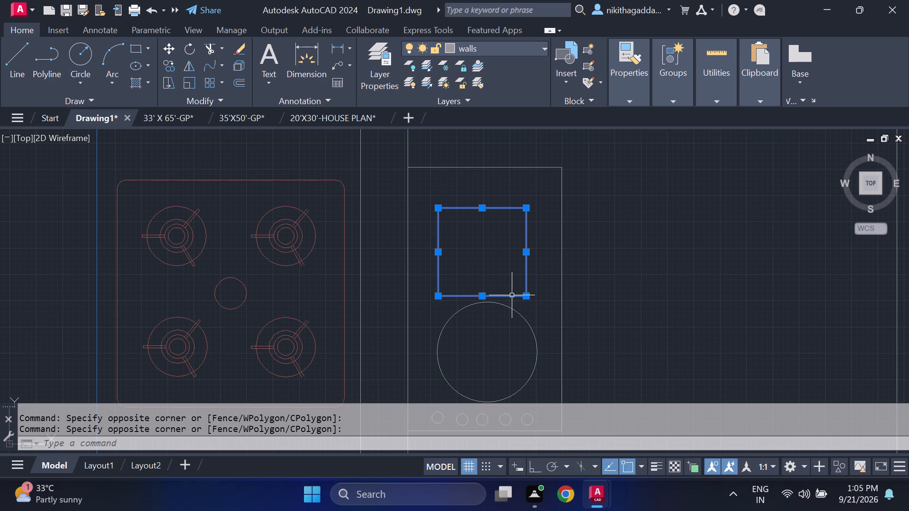
{"action": "key", "text": "m"}
{"action": "key", "text": "Return"}
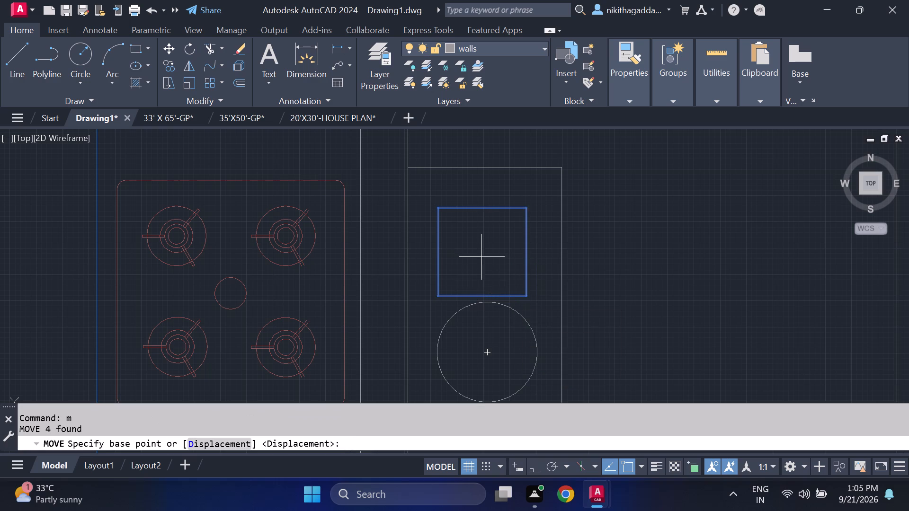
{"action": "left_click", "coordinate": [481, 212]}
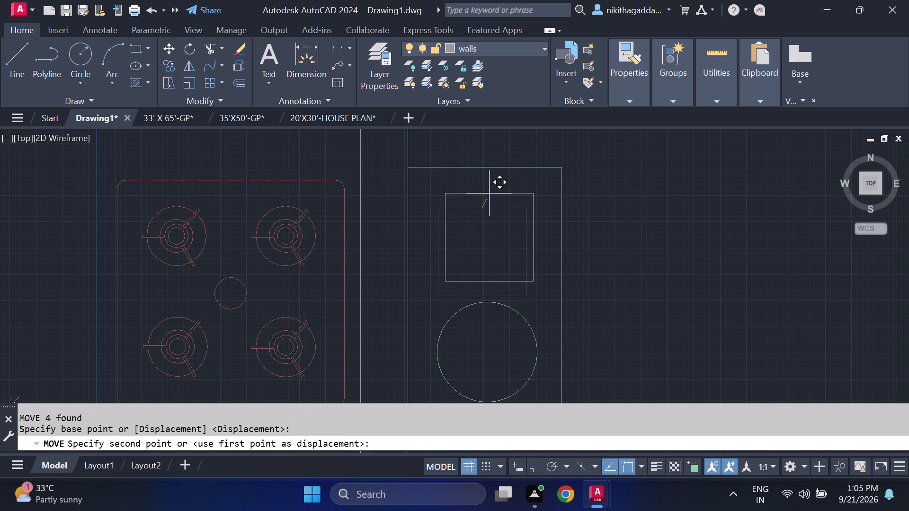
{"action": "left_click", "coordinate": [486, 195]}
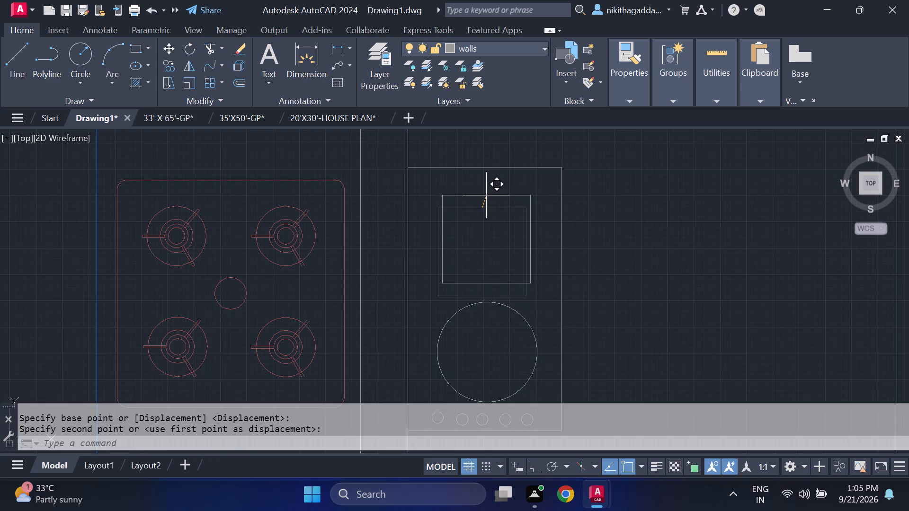
Look over the floor plan's rooms and the spare furniture west of the house.
{"action": "scroll", "coordinate": [518, 226], "scroll_direction": "down", "scroll_amount": 4}
{"action": "scroll", "coordinate": [618, 252], "scroll_direction": "down", "scroll_amount": 2}
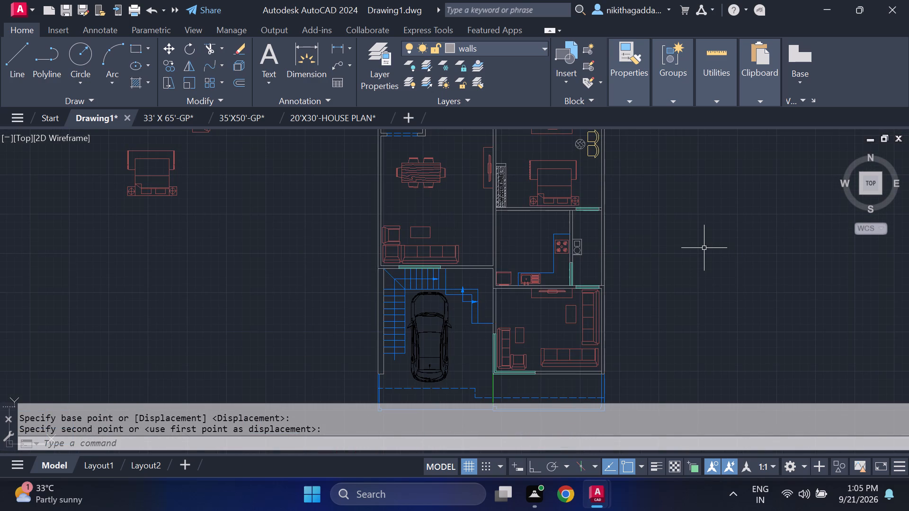
{"action": "middle_click_drag", "start_coordinate": [690, 248], "coordinate": [704, 294]}
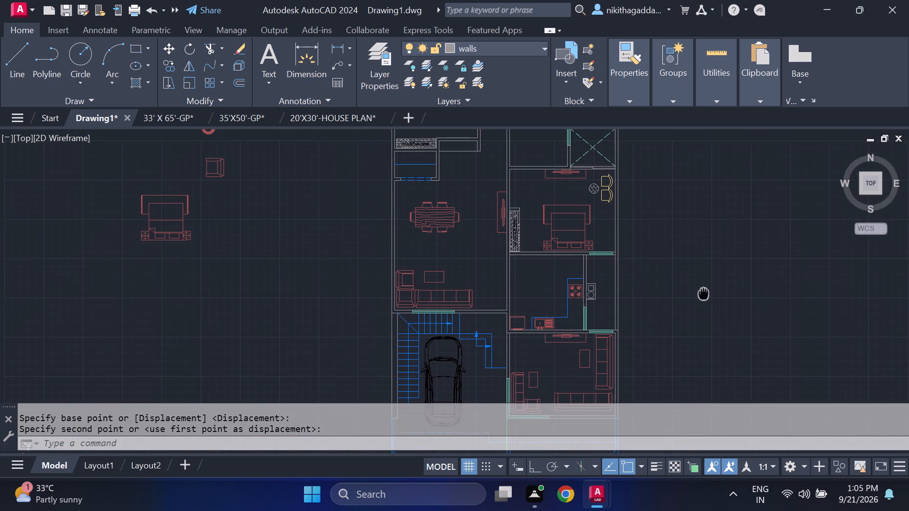
{"action": "middle_click_drag", "start_coordinate": [704, 294], "coordinate": [695, 246]}
{"action": "middle_click_drag", "start_coordinate": [691, 236], "coordinate": [710, 280]}
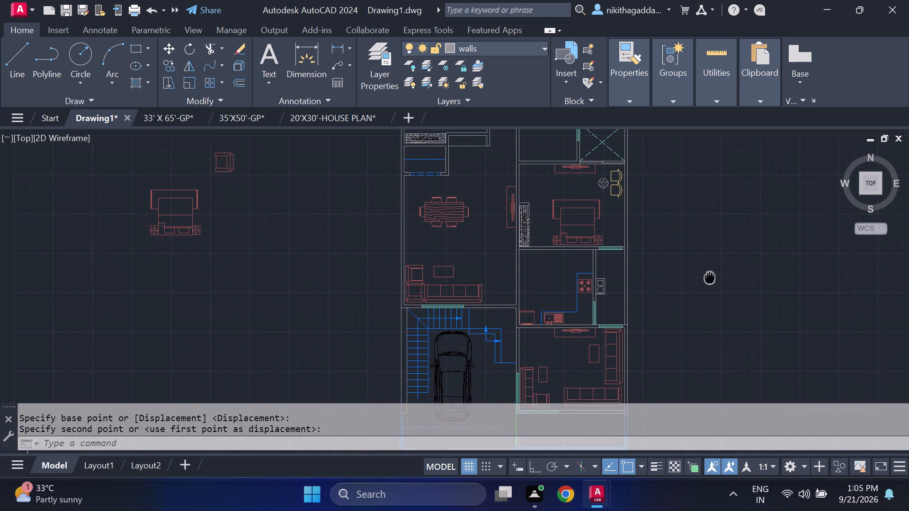
{"action": "middle_click_drag", "start_coordinate": [710, 280], "coordinate": [715, 319]}
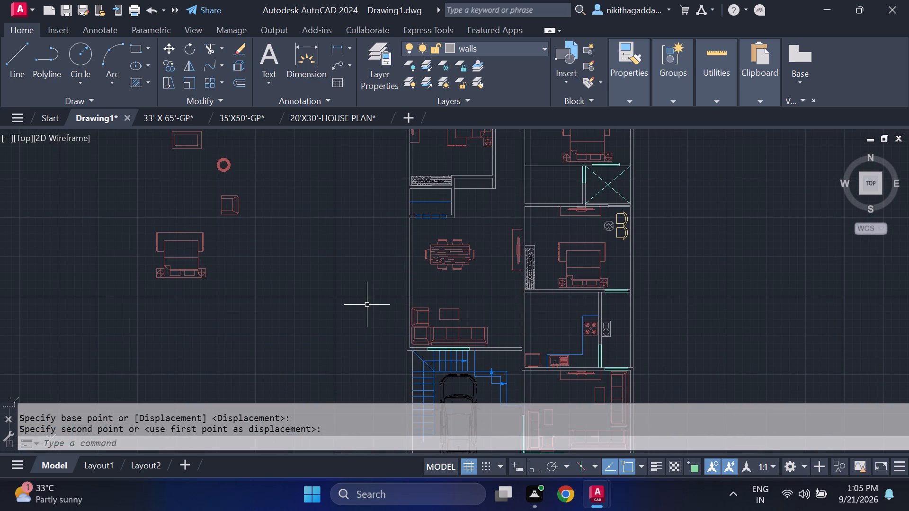
{"action": "middle_click_drag", "start_coordinate": [365, 305], "coordinate": [490, 289]}
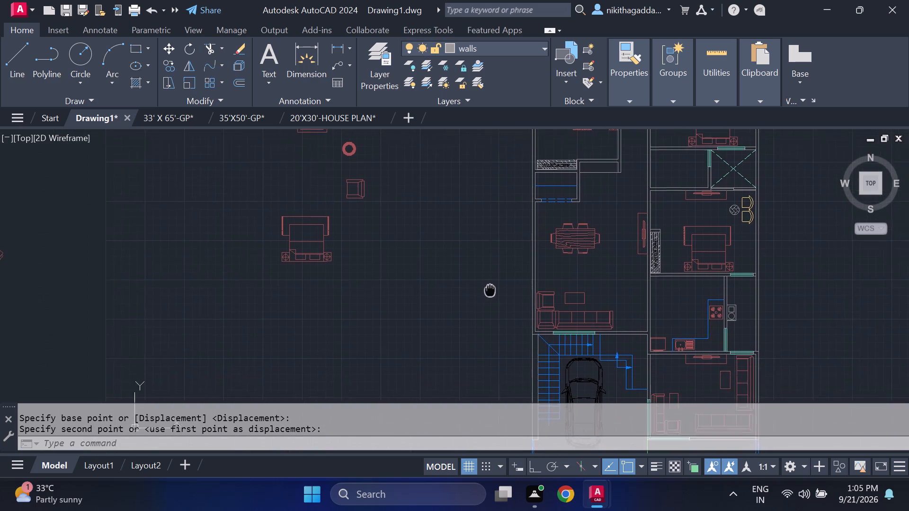
{"action": "middle_click_drag", "start_coordinate": [490, 289], "coordinate": [498, 277]}
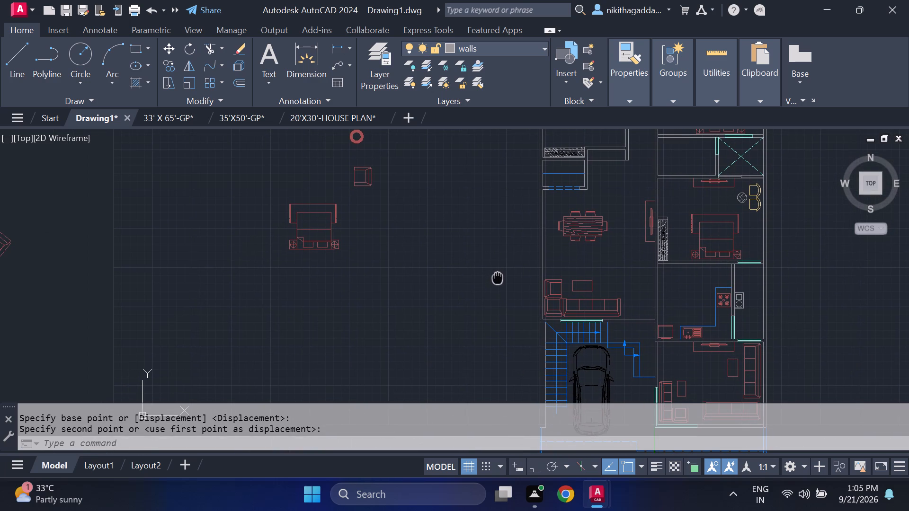
{"action": "middle_click_drag", "start_coordinate": [498, 277], "coordinate": [394, 335]}
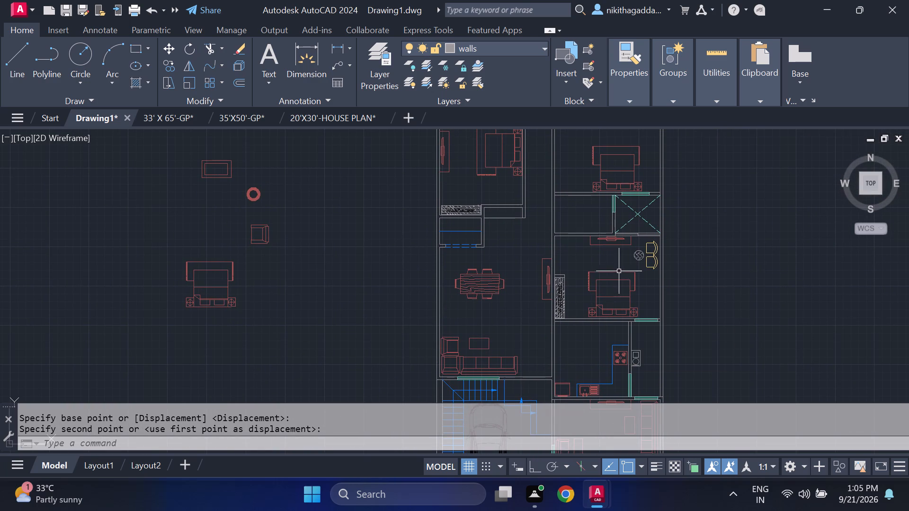
Copy the bedroom's hatched round table and two chairs to the open space just outside the east wall.
{"action": "scroll", "coordinate": [668, 238], "scroll_direction": "up", "scroll_amount": 4}
{"action": "left_click", "coordinate": [646, 236]}
{"action": "left_click_drag", "start_coordinate": [495, 385], "coordinate": [495, 380]}
{"action": "middle_click_drag", "start_coordinate": [553, 342], "coordinate": [553, 273]}
{"action": "left_click", "coordinate": [659, 274]}
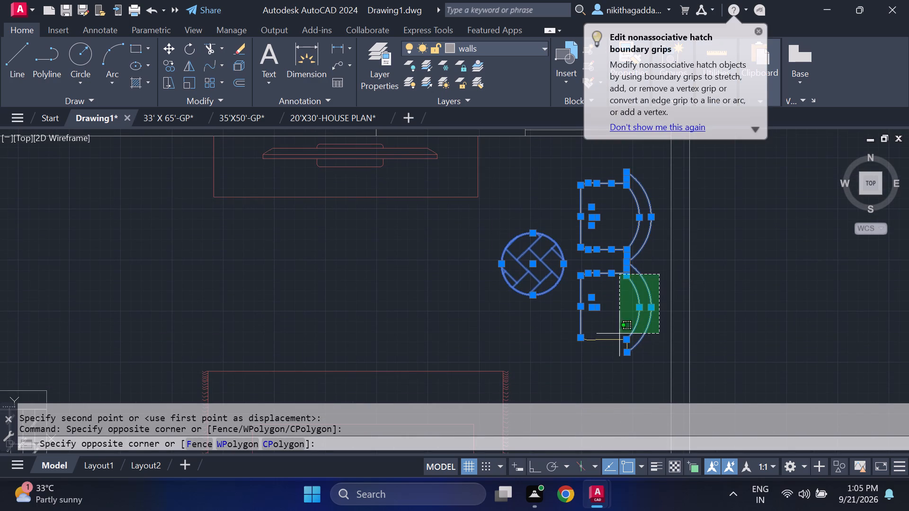
{"action": "left_click", "coordinate": [587, 365]}
{"action": "scroll", "coordinate": [655, 270], "scroll_direction": "down", "scroll_amount": 2}
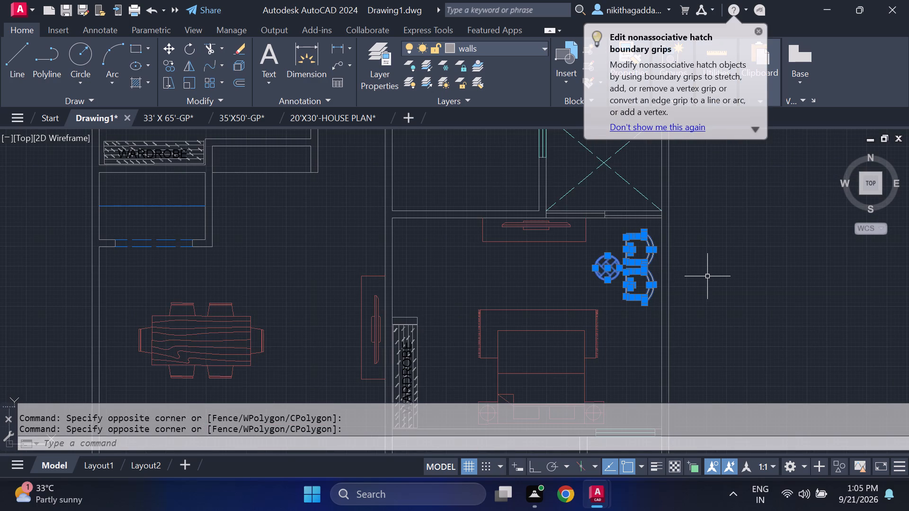
{"action": "type", "text": "co"}
{"action": "key", "text": "Return"}
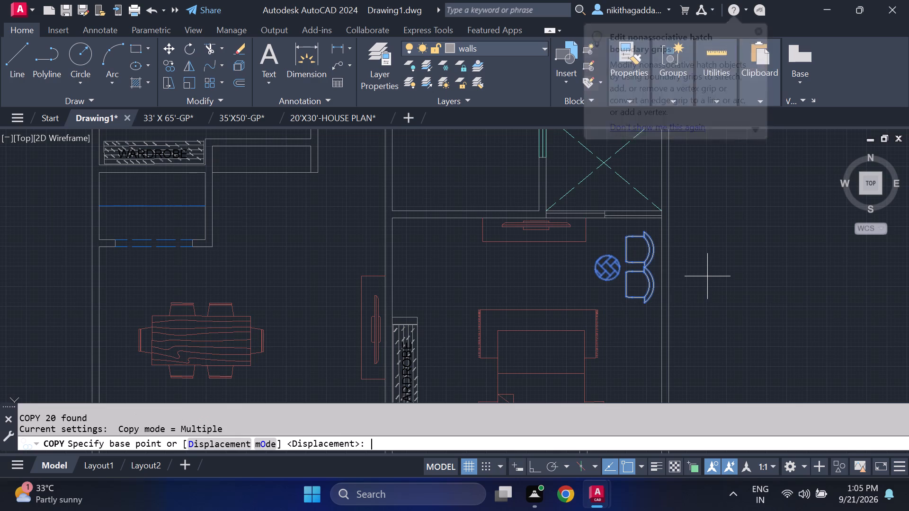
{"action": "left_click", "coordinate": [606, 268]}
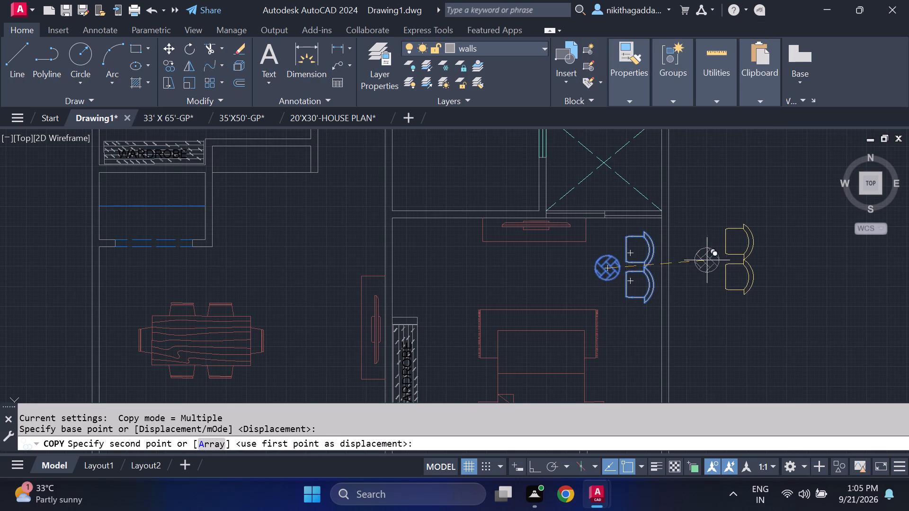
{"action": "left_click", "coordinate": [707, 260]}
{"action": "key", "text": "Escape"}
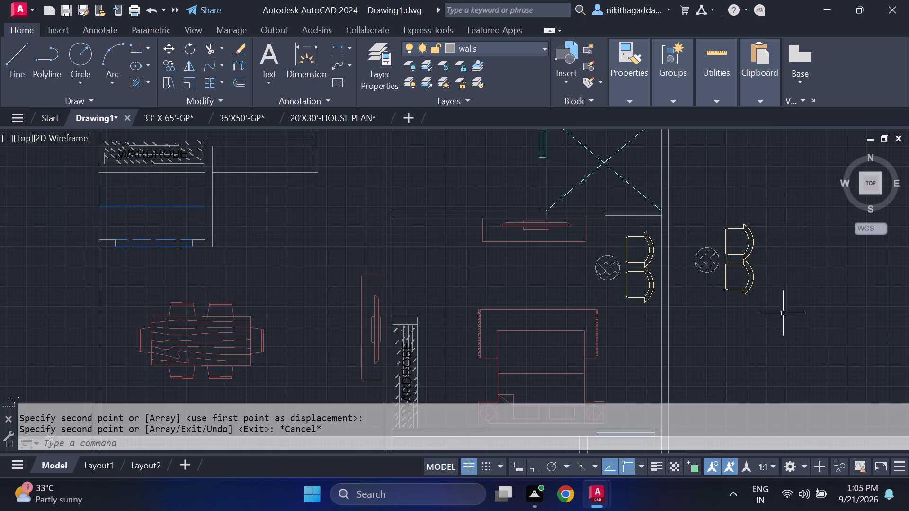
Rotate the copied round table and chairs 180° about the table's centre, with Ortho on.
{"action": "left_click", "coordinate": [764, 197]}
{"action": "left_click", "coordinate": [695, 326]}
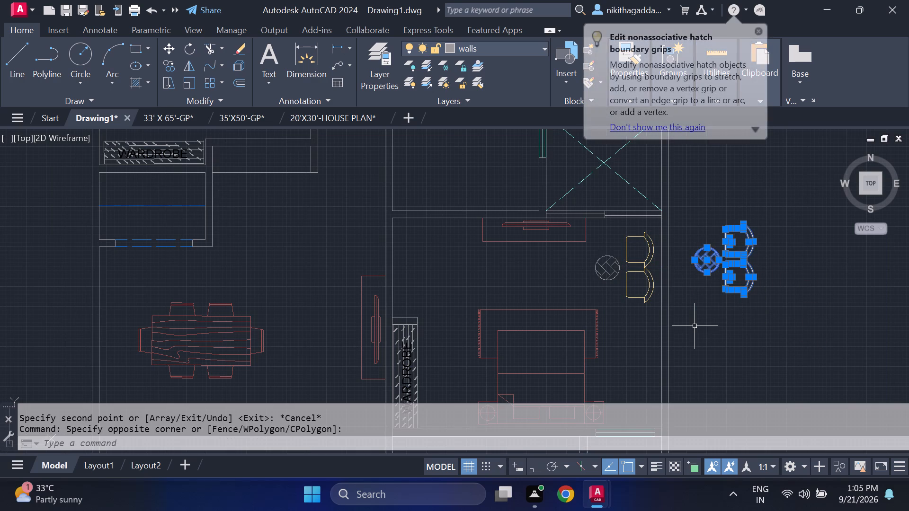
{"action": "type", "text": "ro"}
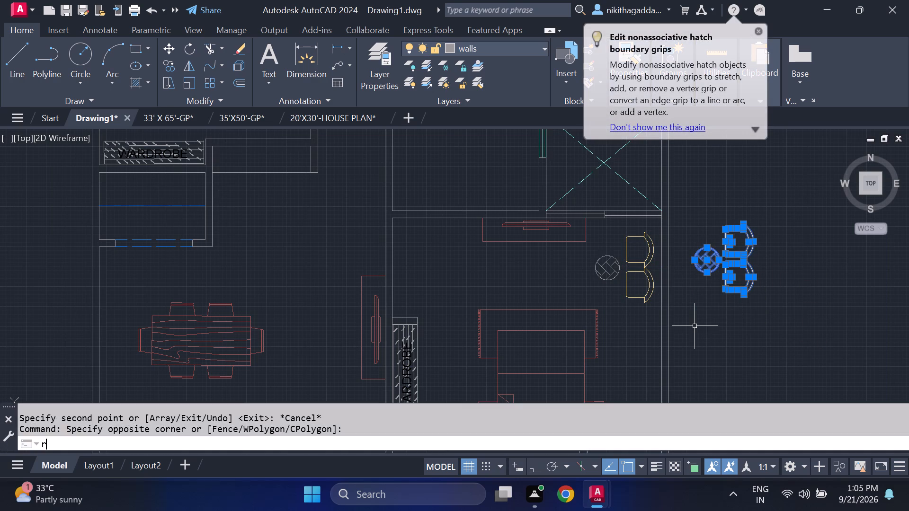
{"action": "key", "text": "Return"}
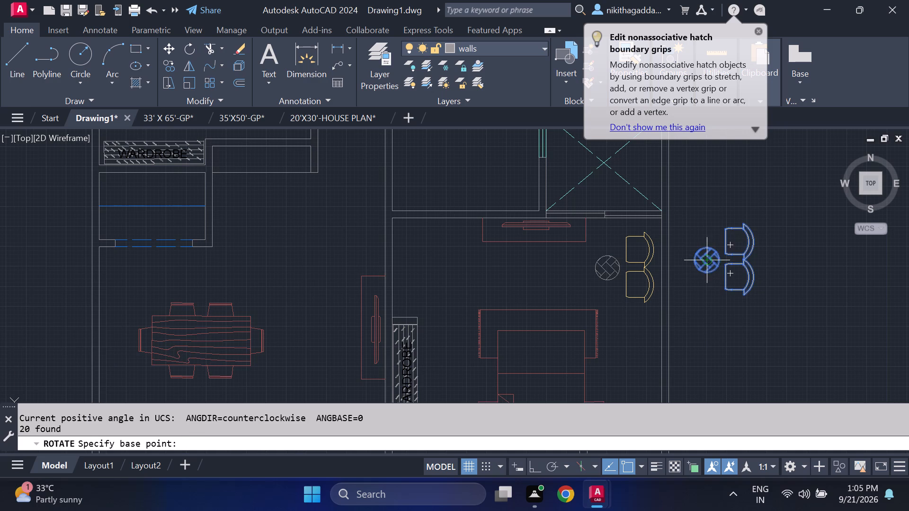
{"action": "left_click", "coordinate": [709, 261]}
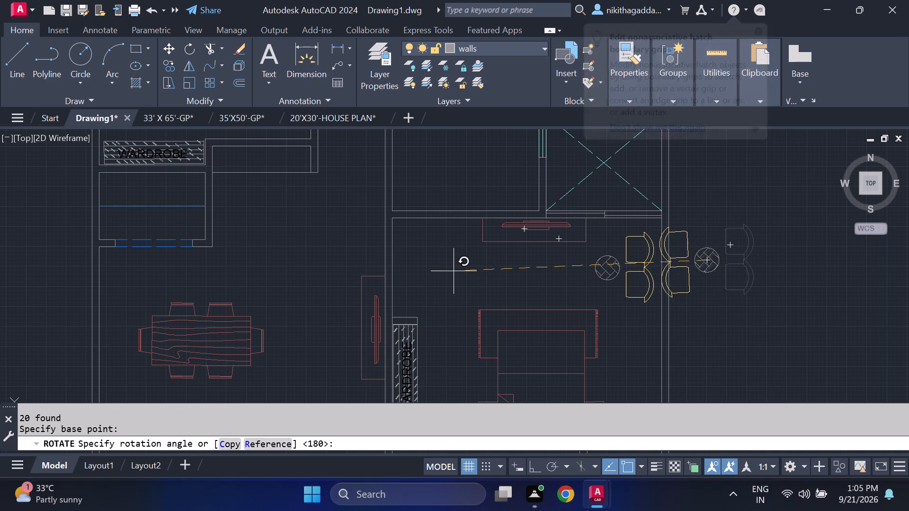
{"action": "key", "text": "F8"}
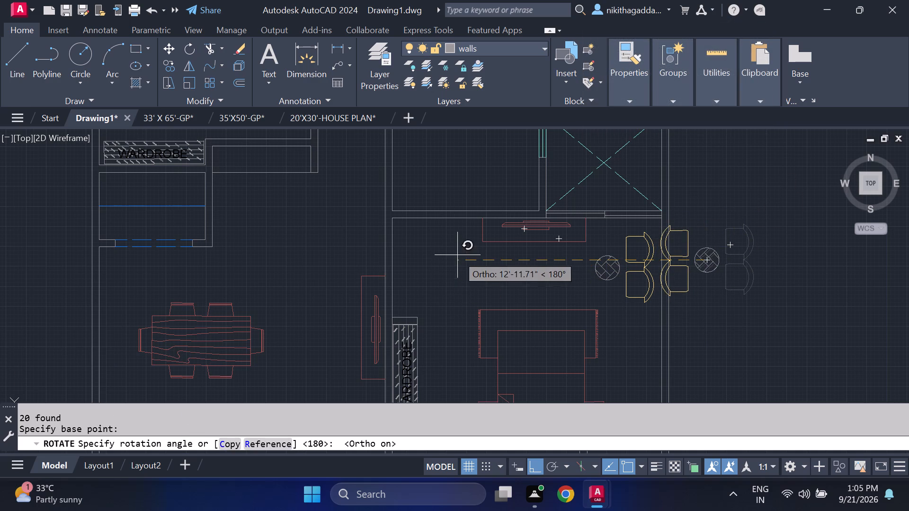
{"action": "left_click", "coordinate": [435, 265]}
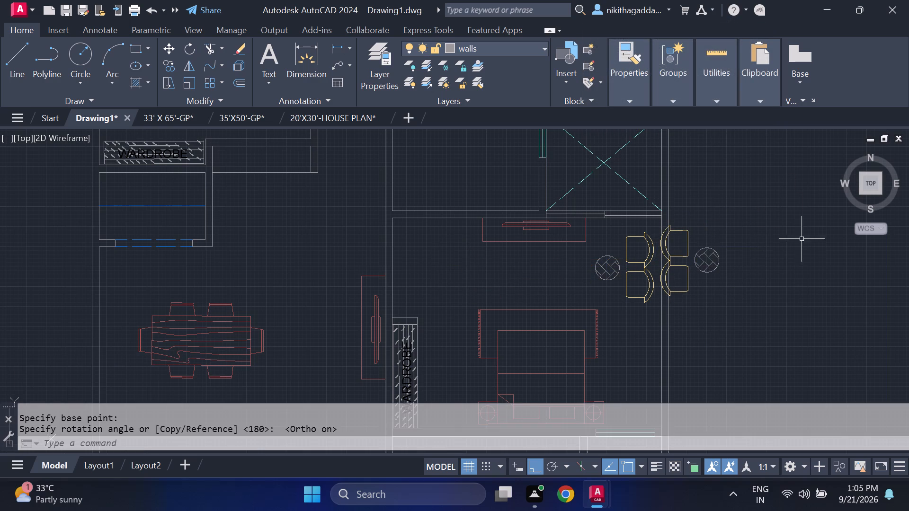
Copy the rotated round table and two chairs from the east wall into the north-west bedroom, just above the wardrobe, with Ortho off.
{"action": "left_click", "coordinate": [750, 218]}
{"action": "left_click", "coordinate": [674, 295]}
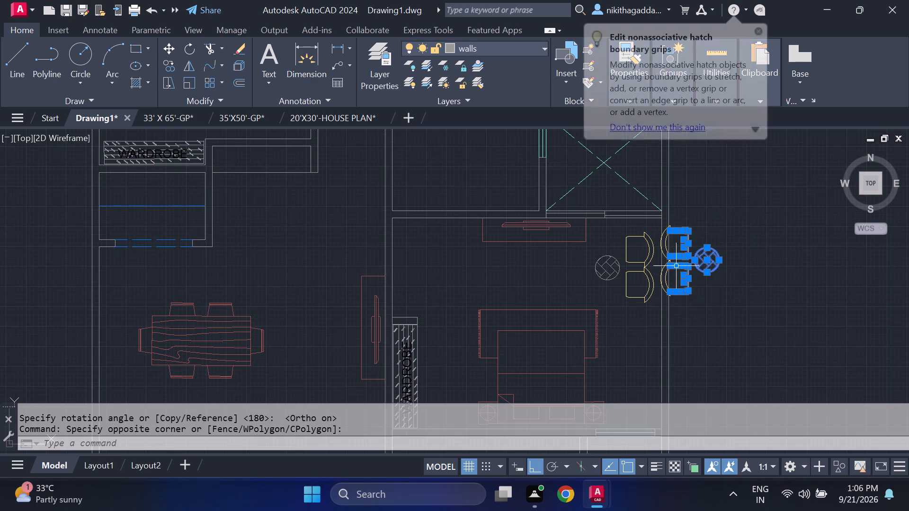
{"action": "scroll", "coordinate": [678, 260], "scroll_direction": "up", "scroll_amount": 3}
{"action": "left_click", "coordinate": [632, 221]}
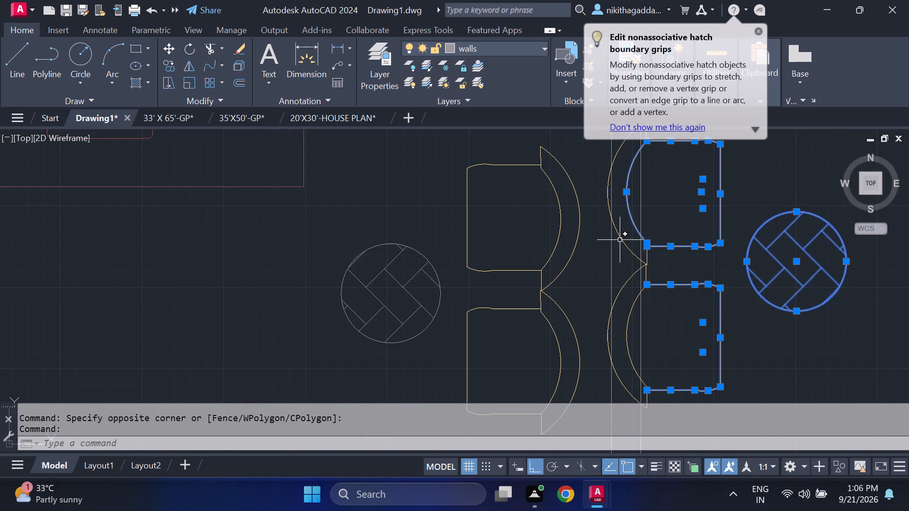
{"action": "left_click", "coordinate": [620, 240]}
{"action": "scroll", "coordinate": [651, 283], "scroll_direction": "down", "scroll_amount": 1}
{"action": "scroll", "coordinate": [640, 319], "scroll_direction": "up", "scroll_amount": 1}
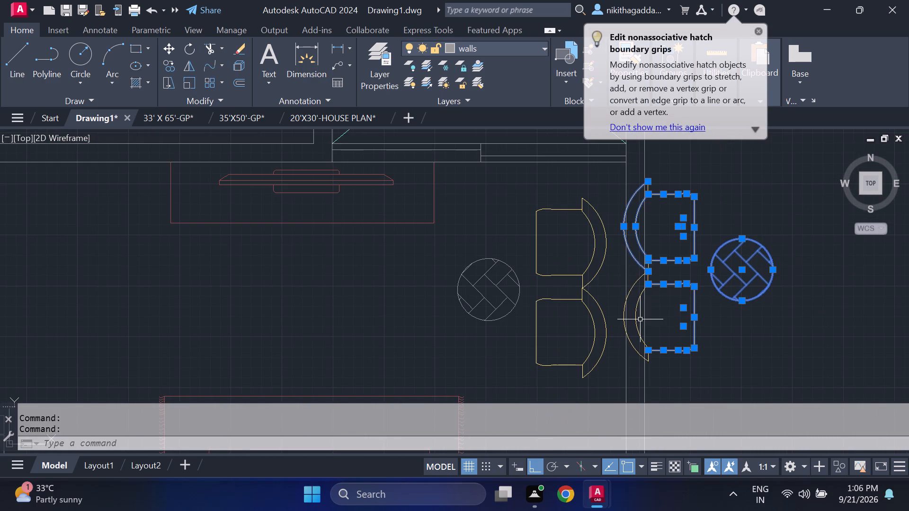
{"action": "left_click", "coordinate": [636, 334]}
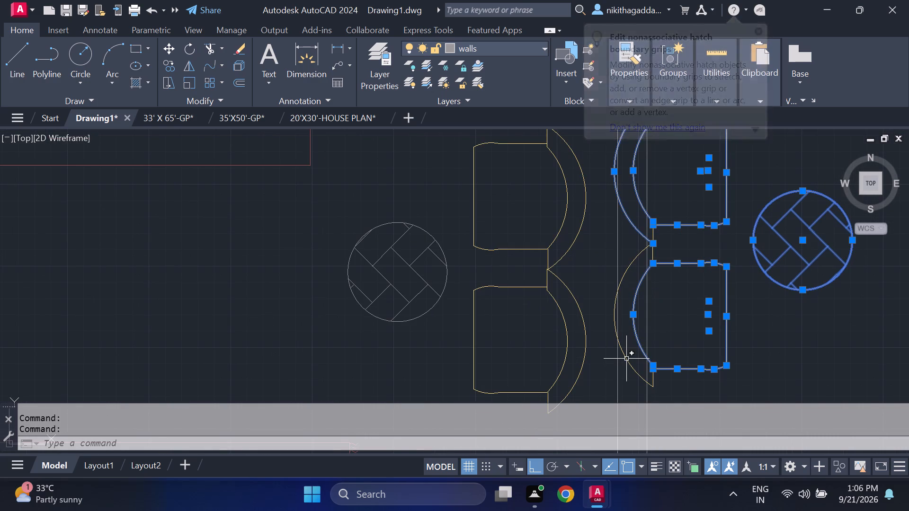
{"action": "left_click", "coordinate": [626, 359]}
{"action": "scroll", "coordinate": [689, 342], "scroll_direction": "down", "scroll_amount": 2}
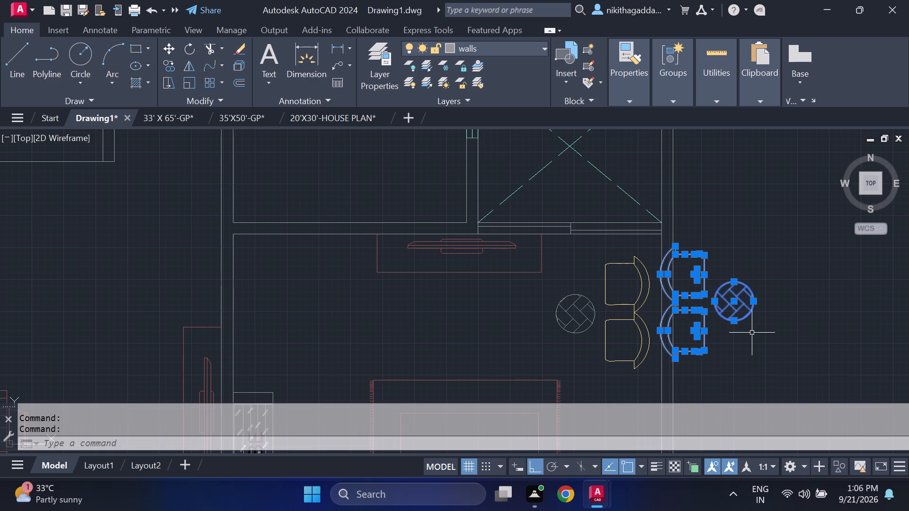
{"action": "type", "text": "co"}
{"action": "key", "text": "Return"}
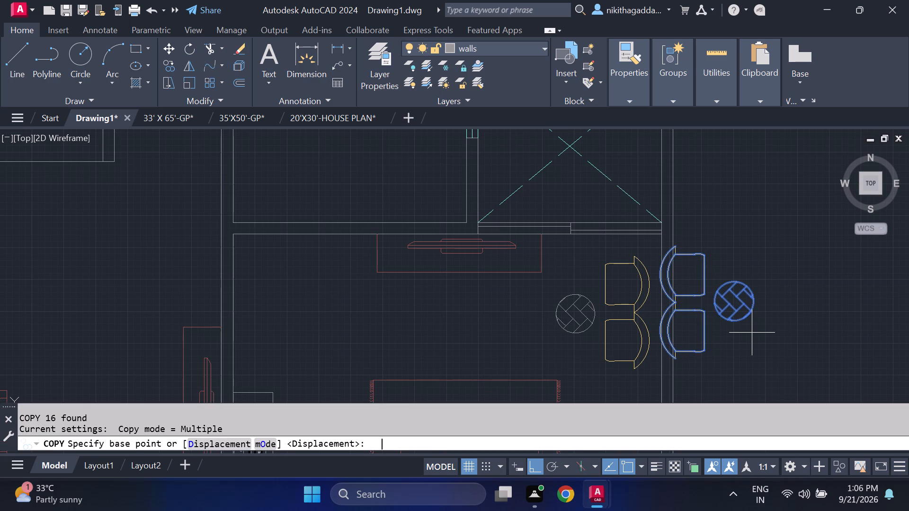
{"action": "left_click", "coordinate": [736, 301]}
{"action": "scroll", "coordinate": [526, 246], "scroll_direction": "down", "scroll_amount": 3}
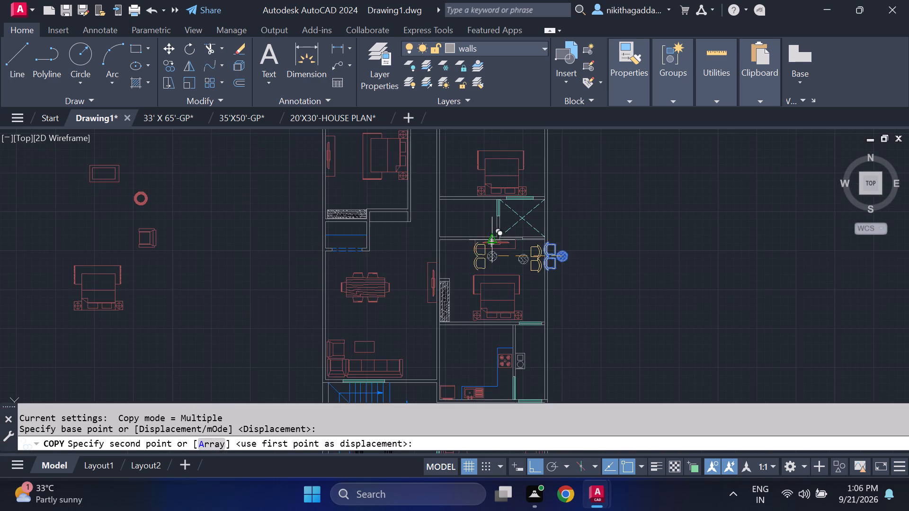
{"action": "middle_click_drag", "start_coordinate": [488, 236], "coordinate": [623, 356]}
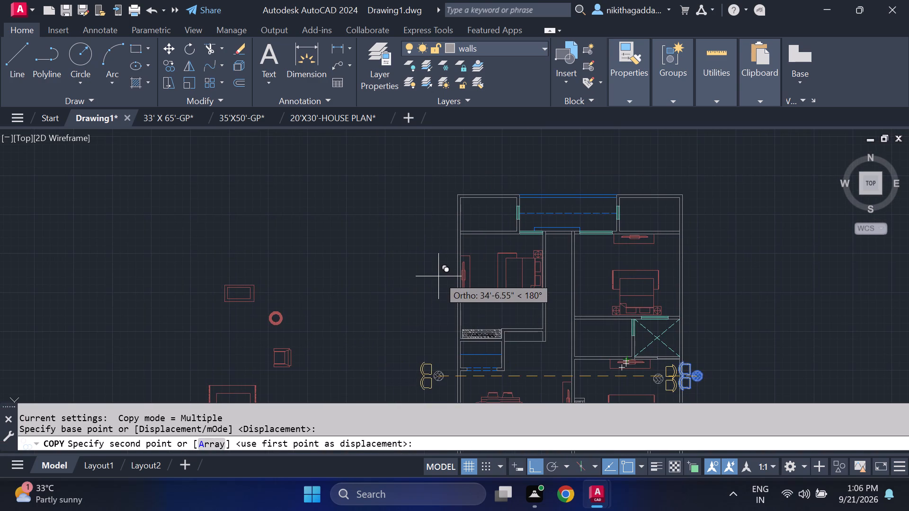
{"action": "key", "text": "F8"}
{"action": "scroll", "coordinate": [507, 323], "scroll_direction": "up", "scroll_amount": 2}
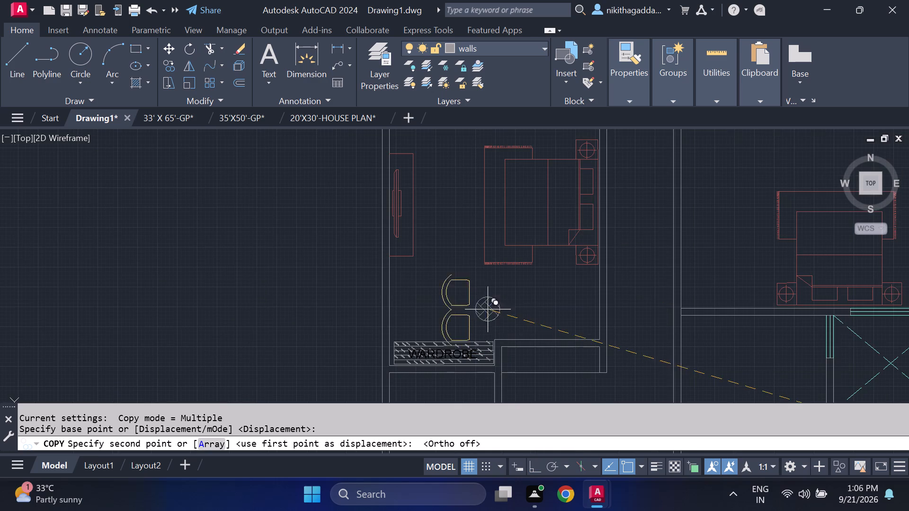
{"action": "left_click", "coordinate": [440, 295]}
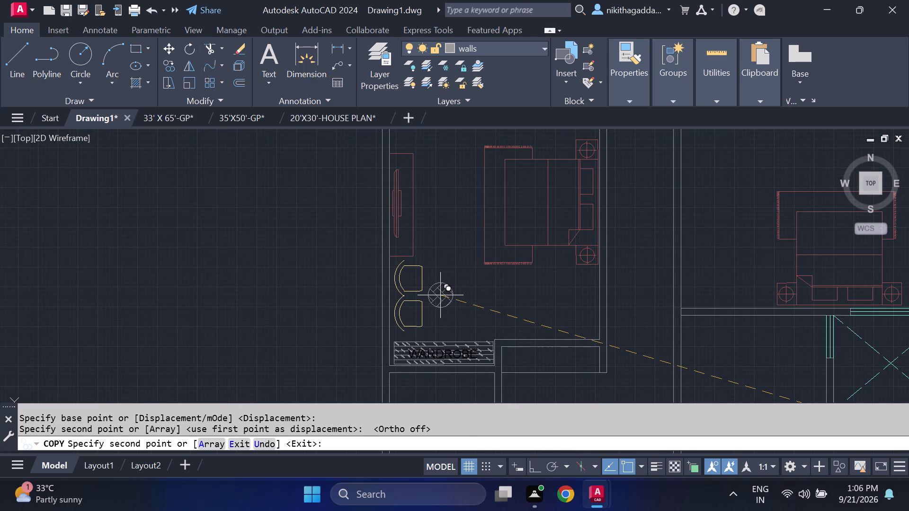
{"action": "scroll", "coordinate": [538, 289], "scroll_direction": "down", "scroll_amount": 3}
{"action": "scroll", "coordinate": [668, 271], "scroll_direction": "up", "scroll_amount": 2}
{"action": "middle_click_drag", "start_coordinate": [659, 276], "coordinate": [649, 251]}
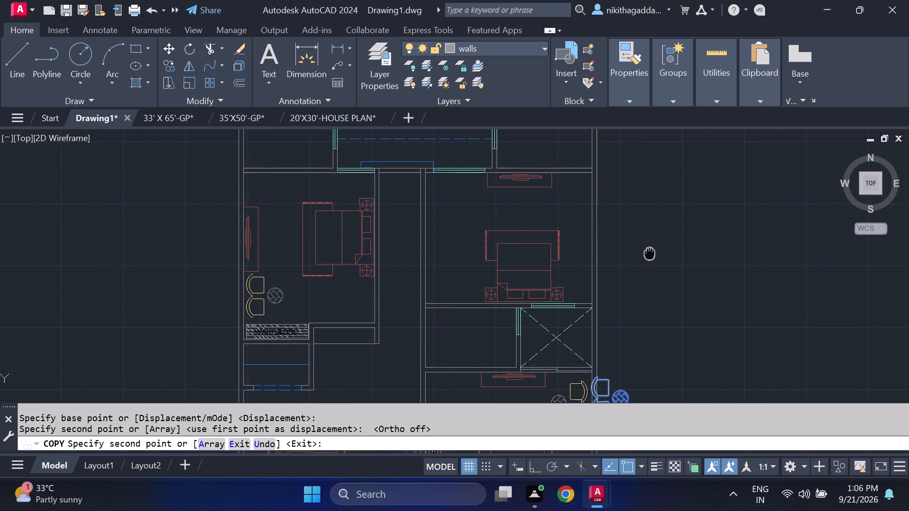
{"action": "middle_click_drag", "start_coordinate": [649, 251], "coordinate": [649, 251]}
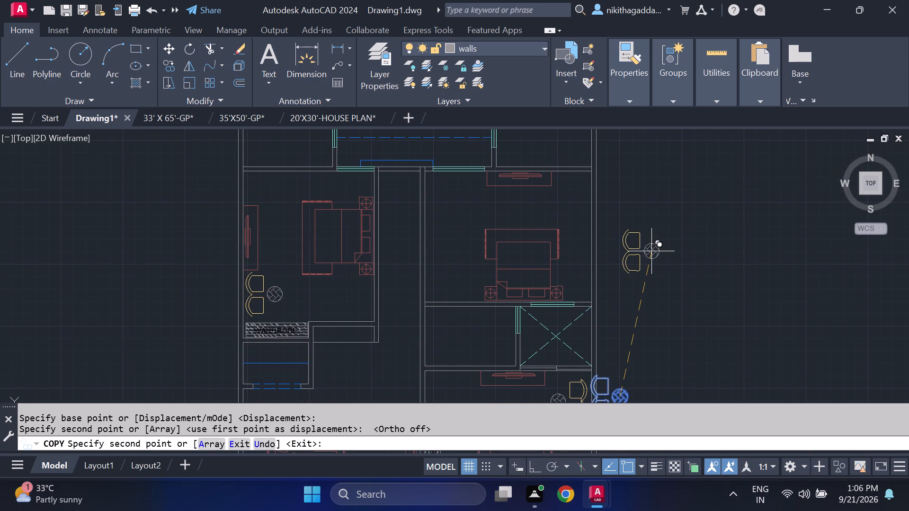
{"action": "key", "text": "Escape"}
Move the four short chair-back end lines from the set at the east wall onto the copied chairs in the north-west bedroom.
{"action": "middle_click_drag", "start_coordinate": [692, 347], "coordinate": [645, 220]}
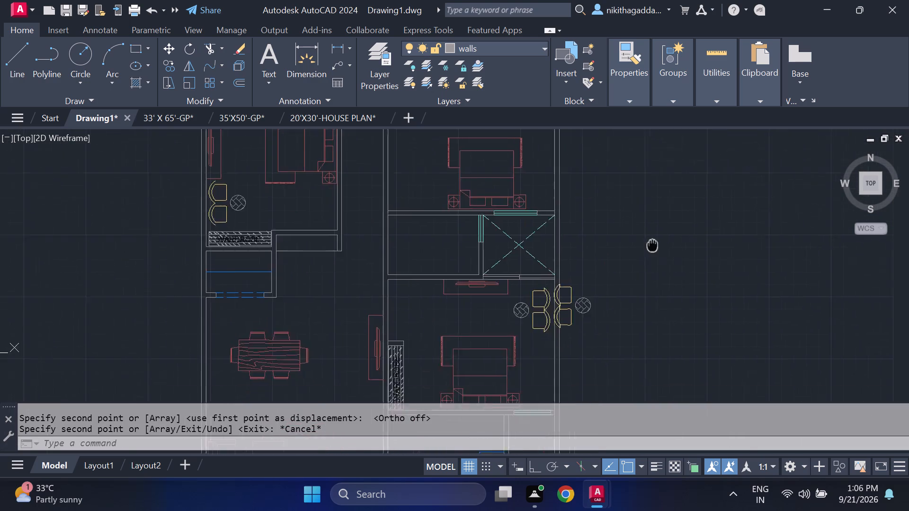
{"action": "middle_click_drag", "start_coordinate": [645, 220], "coordinate": [635, 181]}
{"action": "scroll", "coordinate": [528, 247], "scroll_direction": "up", "scroll_amount": 5}
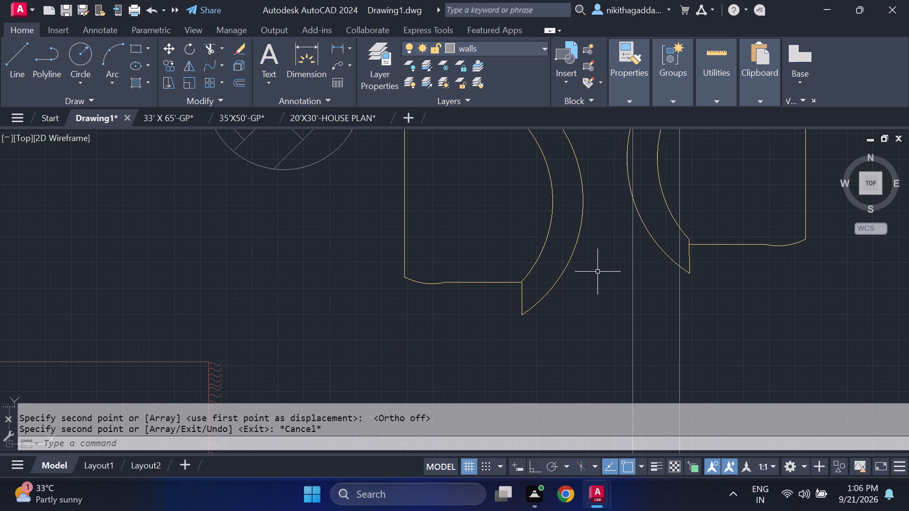
{"action": "left_click", "coordinate": [697, 258]}
{"action": "left_click", "coordinate": [686, 258]}
{"action": "middle_click_drag", "start_coordinate": [707, 192], "coordinate": [747, 344]}
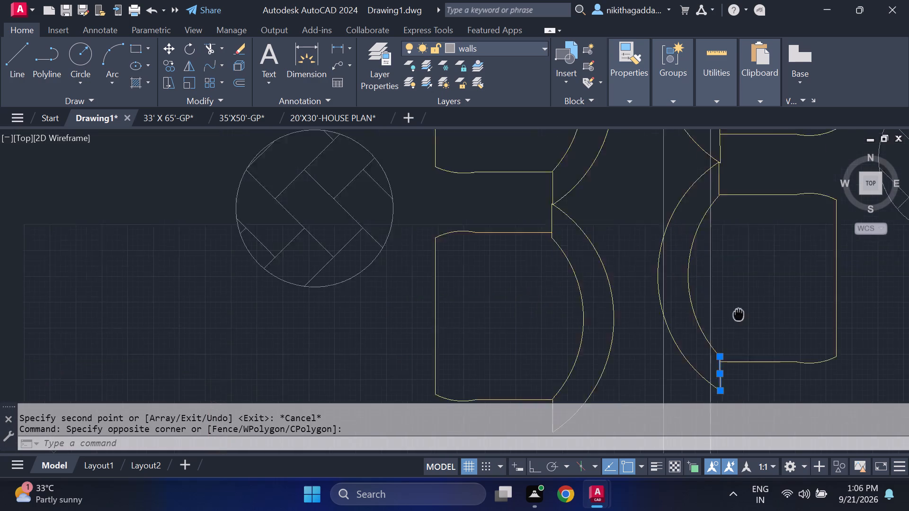
{"action": "middle_click_drag", "start_coordinate": [747, 344], "coordinate": [750, 386]}
{"action": "middle_click_drag", "start_coordinate": [761, 188], "coordinate": [774, 332]}
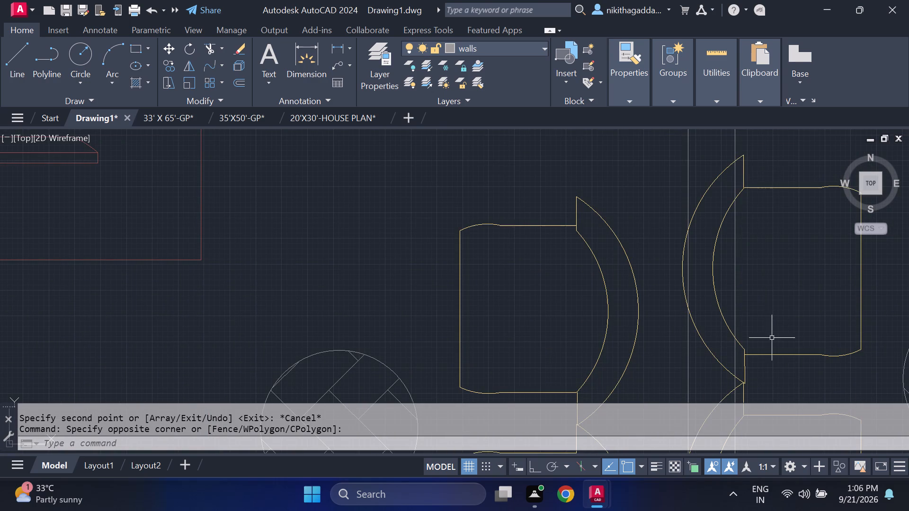
{"action": "middle_click_drag", "start_coordinate": [764, 346], "coordinate": [757, 267]}
{"action": "scroll", "coordinate": [753, 293], "scroll_direction": "up", "scroll_amount": 1}
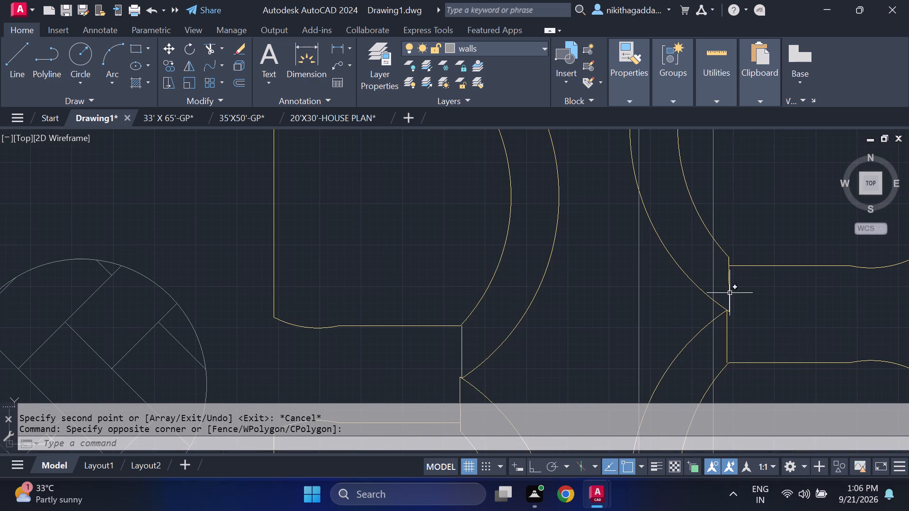
{"action": "left_click", "coordinate": [730, 293]}
{"action": "left_click", "coordinate": [726, 335]}
{"action": "scroll", "coordinate": [737, 205], "scroll_direction": "down", "scroll_amount": 3}
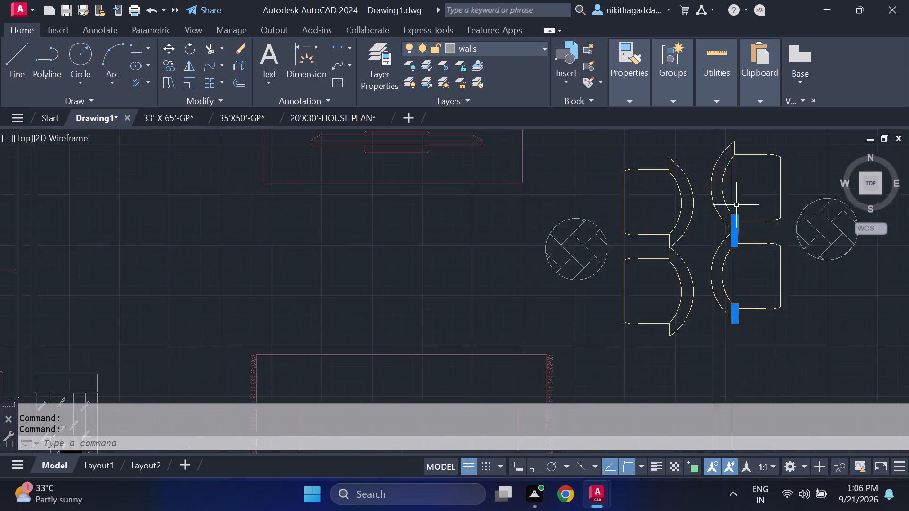
{"action": "middle_click_drag", "start_coordinate": [735, 203], "coordinate": [742, 319]}
{"action": "scroll", "coordinate": [740, 269], "scroll_direction": "up", "scroll_amount": 2}
{"action": "left_click", "coordinate": [746, 254]}
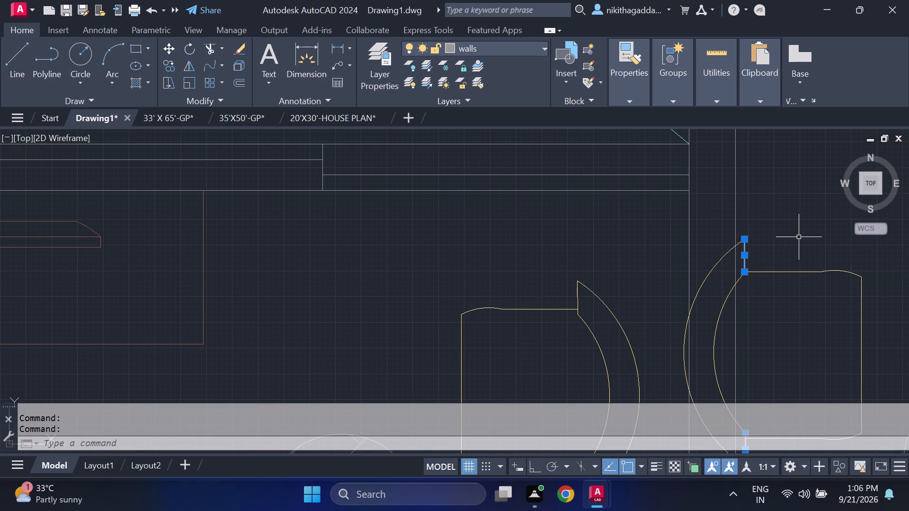
{"action": "key", "text": "c"}
{"action": "key", "text": "BackSpace"}
{"action": "key", "text": "m"}
{"action": "key", "text": "Return"}
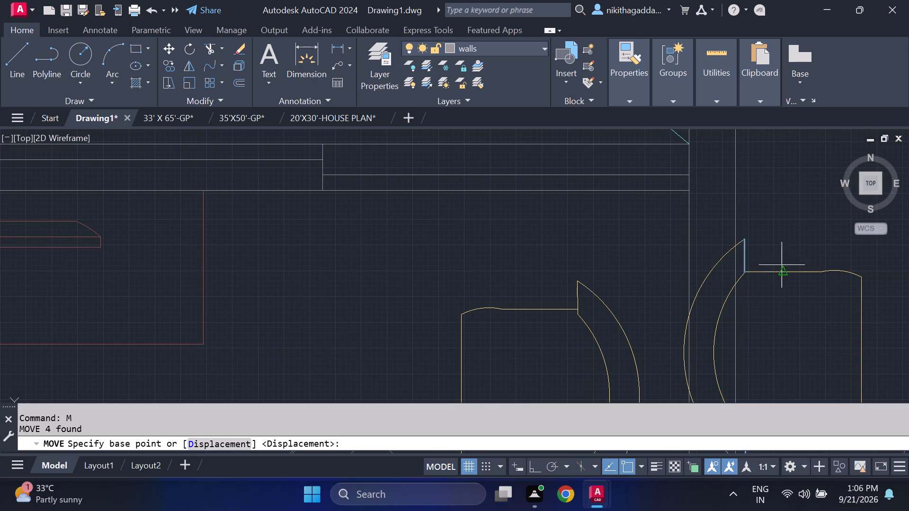
{"action": "left_click", "coordinate": [745, 240]}
{"action": "scroll", "coordinate": [365, 221], "scroll_direction": "down", "scroll_amount": 3}
{"action": "middle_click_drag", "start_coordinate": [365, 219], "coordinate": [381, 234]}
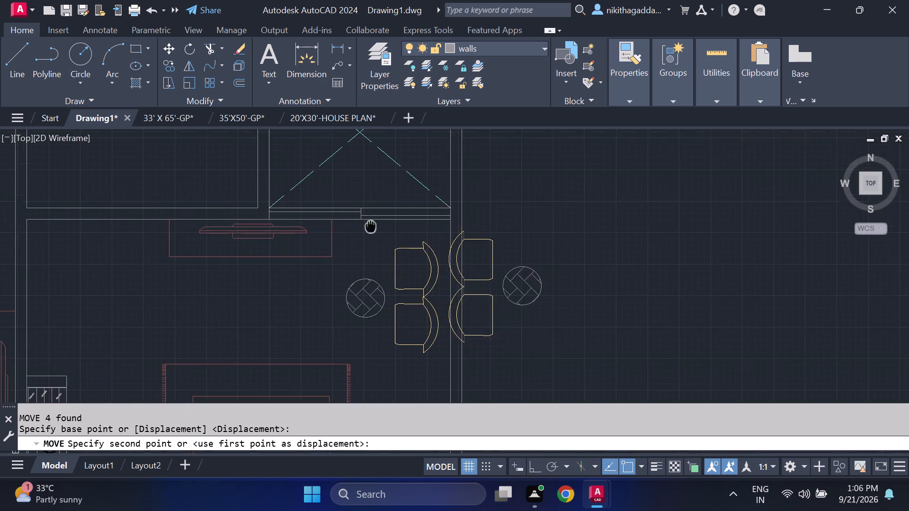
{"action": "middle_click_drag", "start_coordinate": [381, 234], "coordinate": [551, 349]}
{"action": "middle_click_drag", "start_coordinate": [294, 241], "coordinate": [691, 329]}
{"action": "middle_click_drag", "start_coordinate": [231, 239], "coordinate": [330, 294]}
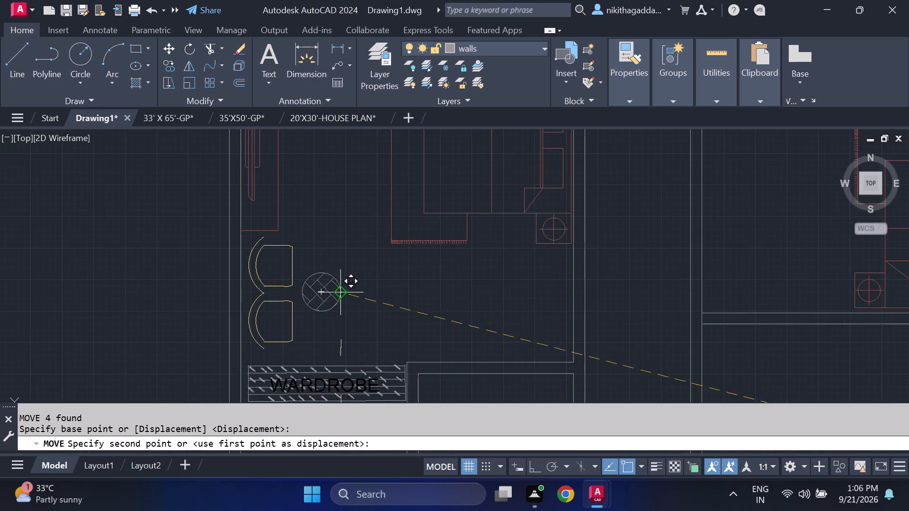
{"action": "scroll", "coordinate": [270, 241], "scroll_direction": "up", "scroll_amount": 3}
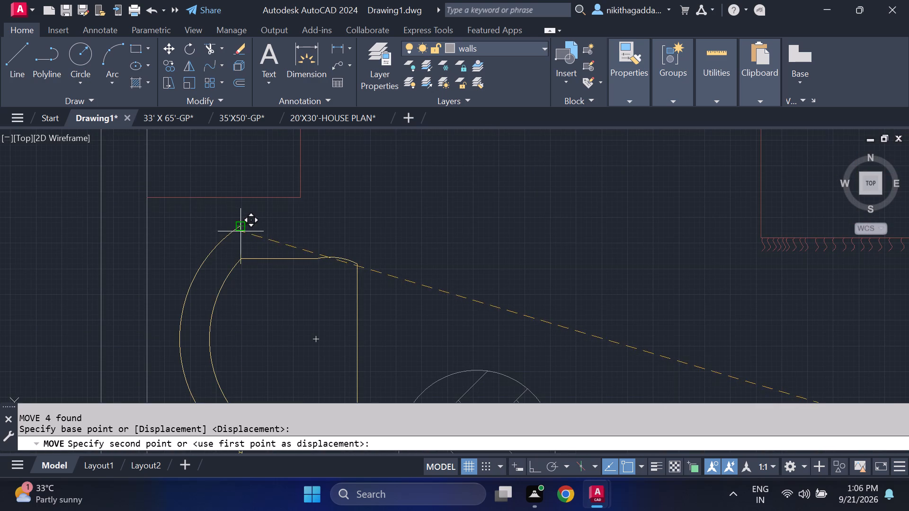
{"action": "left_click", "coordinate": [240, 229]}
Erase the leftover rotated table, hatch and chair outlines, including the chair-back arcs, at the east wall.
{"action": "scroll", "coordinate": [365, 255], "scroll_direction": "down", "scroll_amount": 4}
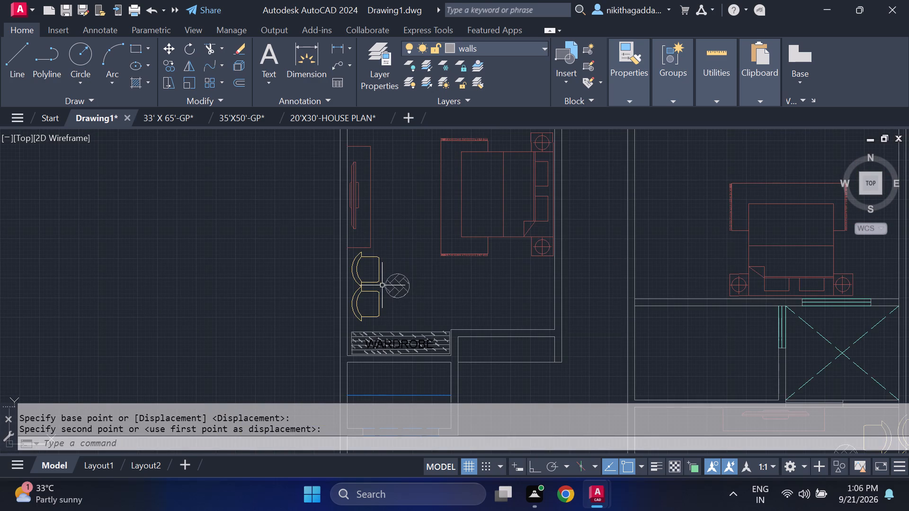
{"action": "middle_click_drag", "start_coordinate": [578, 333], "coordinate": [278, 172]}
{"action": "scroll", "coordinate": [638, 302], "scroll_direction": "up", "scroll_amount": 2}
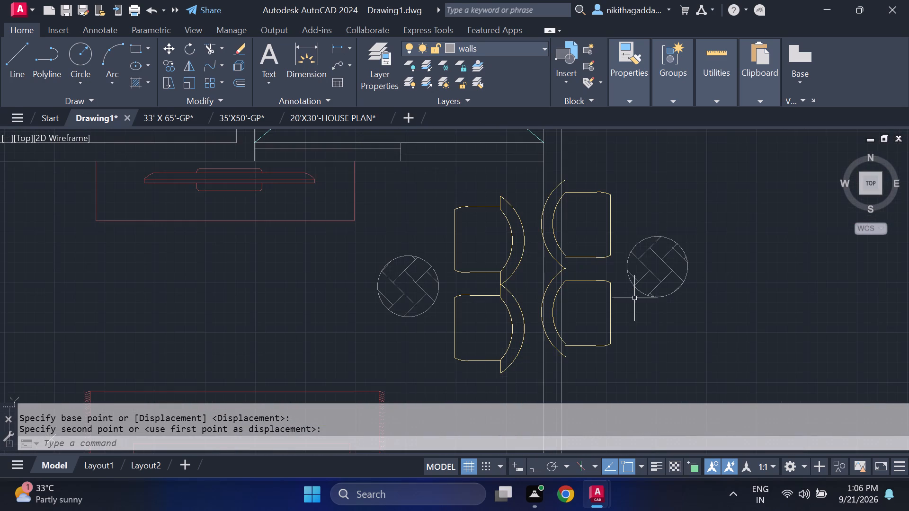
{"action": "left_click_drag", "start_coordinate": [686, 211], "coordinate": [676, 222]}
{"action": "left_click", "coordinate": [576, 347]}
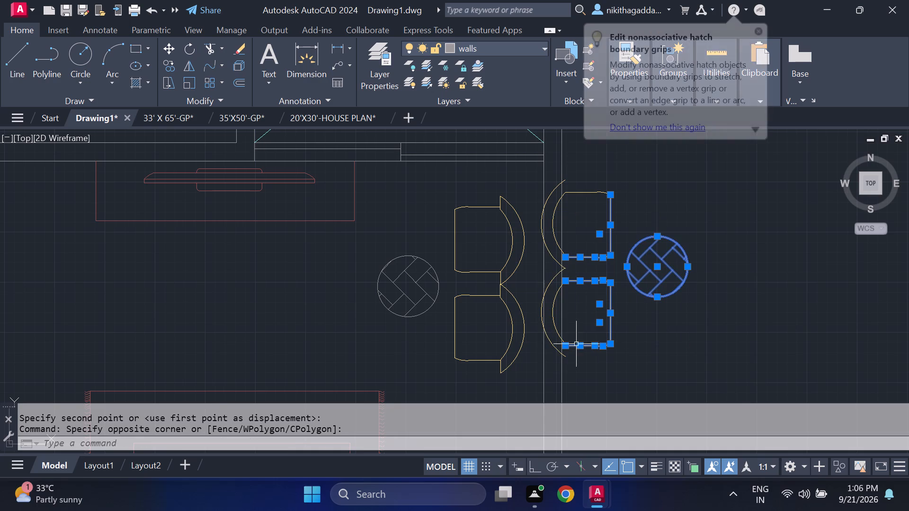
{"action": "left_click_drag", "start_coordinate": [608, 177], "coordinate": [601, 189]}
{"action": "left_click", "coordinate": [571, 289]}
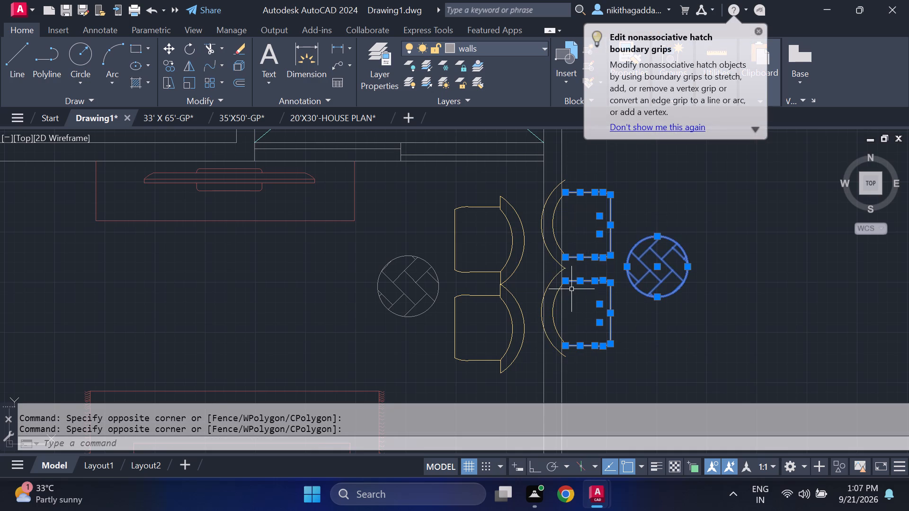
{"action": "key", "text": "Delete"}
{"action": "scroll", "coordinate": [557, 298], "scroll_direction": "up", "scroll_amount": 2}
{"action": "left_click", "coordinate": [556, 298]}
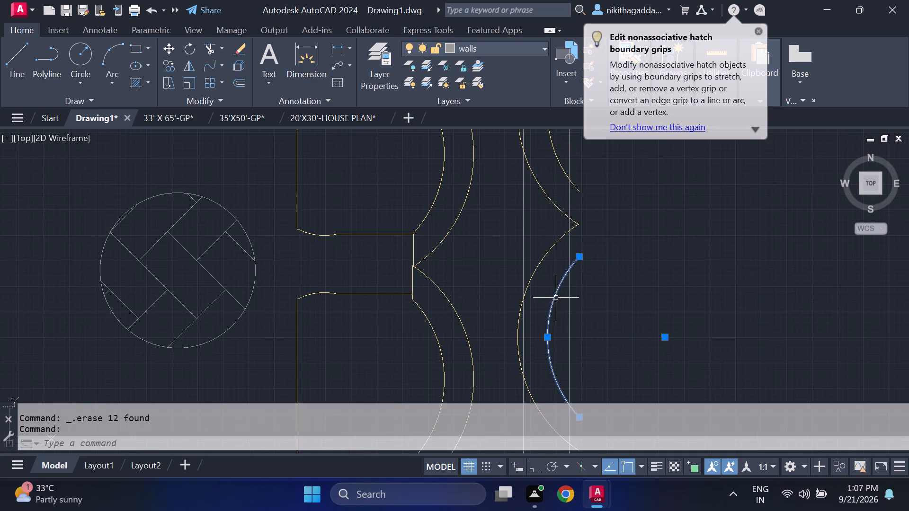
{"action": "left_click", "coordinate": [534, 274]}
{"action": "key", "text": "Delete"}
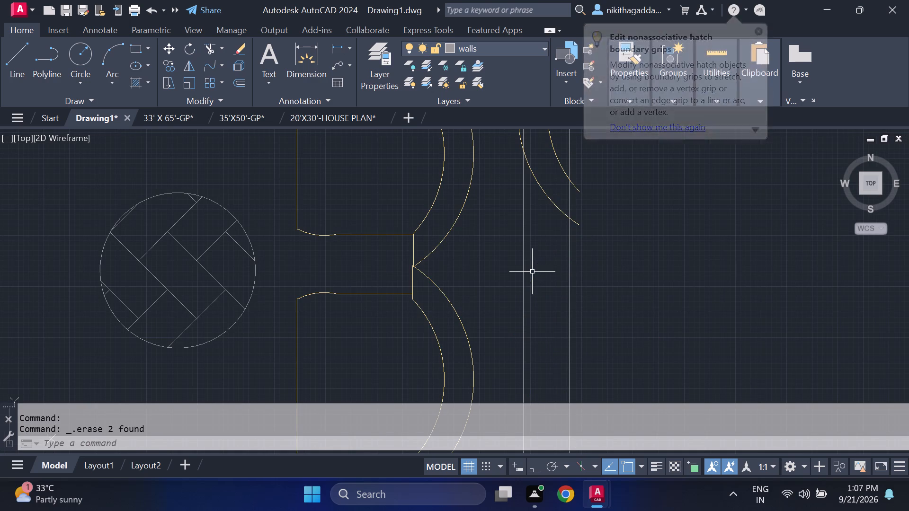
{"action": "middle_click_drag", "start_coordinate": [544, 197], "coordinate": [539, 318]}
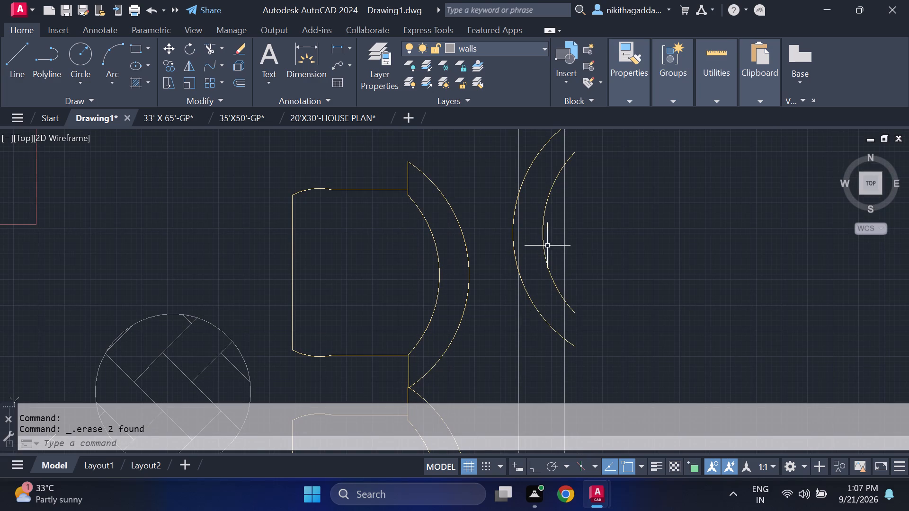
{"action": "left_click", "coordinate": [551, 244]}
{"action": "left_click", "coordinate": [526, 309]}
{"action": "key", "text": "Delete"}
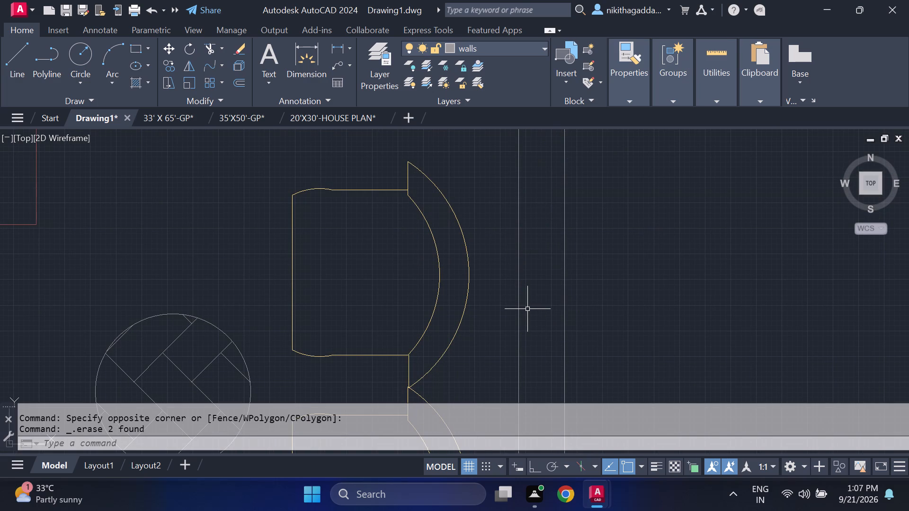
Copy the round table and two chairs from the north-west bedroom into the north-east bedroom's upper west corner.
{"action": "scroll", "coordinate": [533, 312], "scroll_direction": "down", "scroll_amount": 6}
{"action": "scroll", "coordinate": [603, 315], "scroll_direction": "down", "scroll_amount": 3}
{"action": "scroll", "coordinate": [505, 291], "scroll_direction": "up", "scroll_amount": 3}
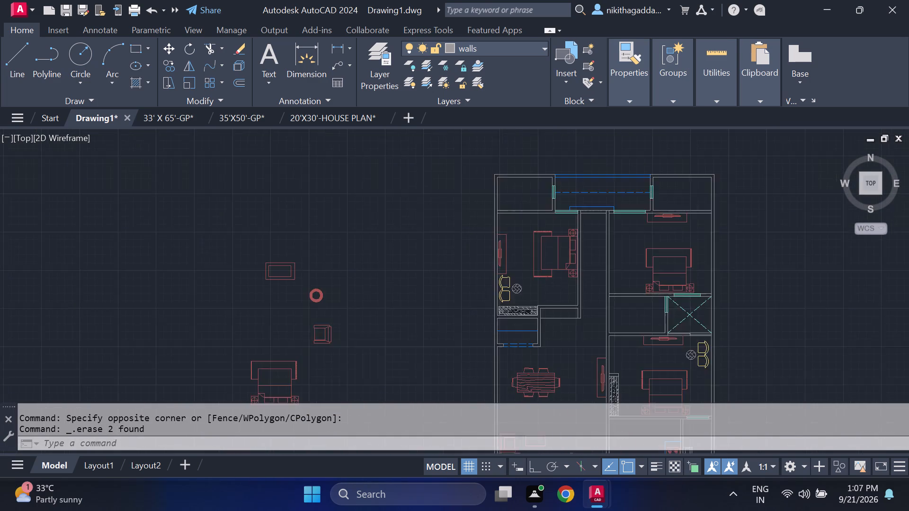
{"action": "scroll", "coordinate": [508, 284], "scroll_direction": "up", "scroll_amount": 2}
{"action": "left_click", "coordinate": [585, 250]}
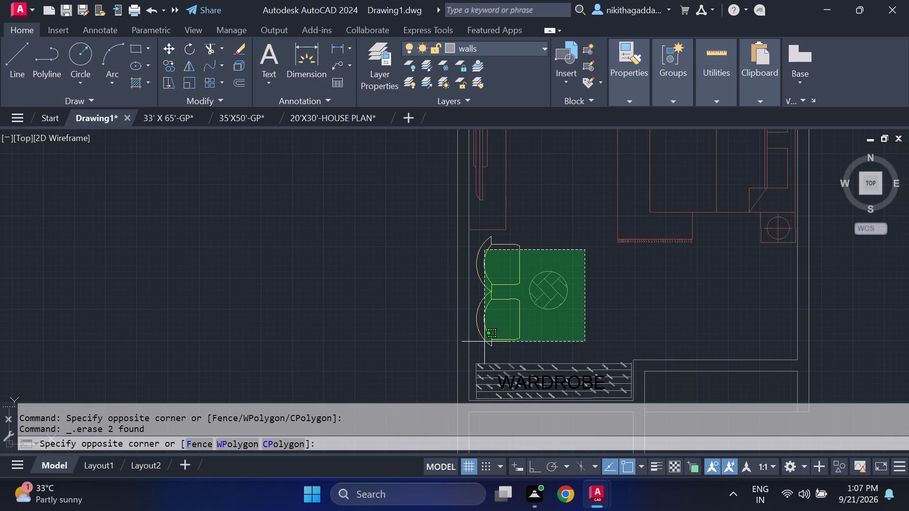
{"action": "left_click", "coordinate": [481, 345]}
{"action": "scroll", "coordinate": [492, 283], "scroll_direction": "up", "scroll_amount": 2}
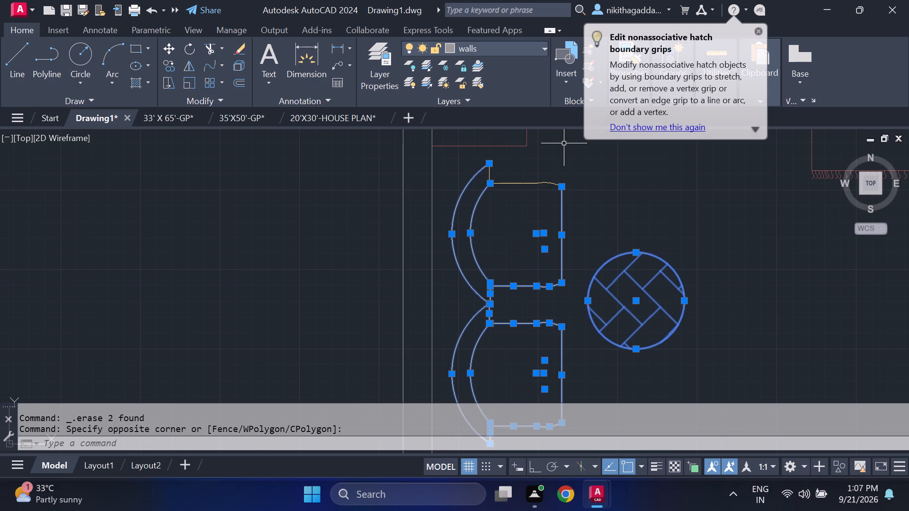
{"action": "left_click", "coordinate": [553, 164]}
{"action": "left_click", "coordinate": [480, 342]}
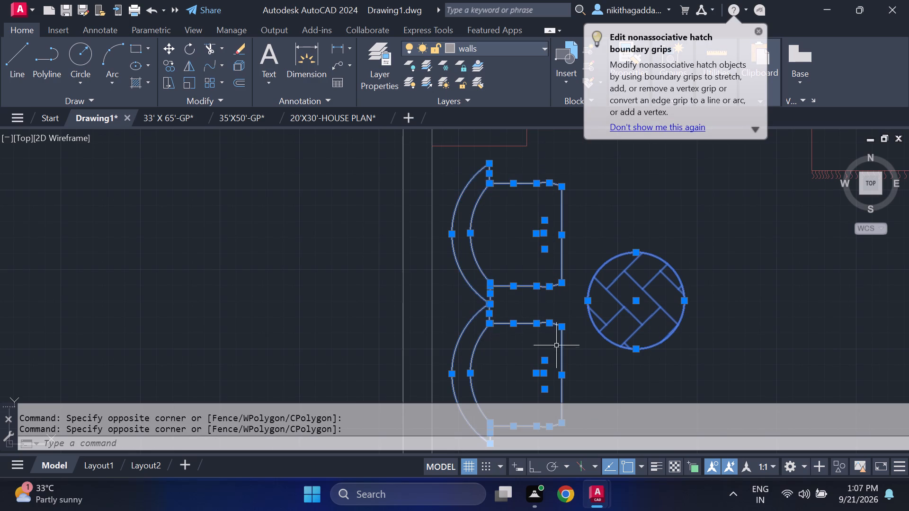
{"action": "middle_click_drag", "start_coordinate": [549, 324], "coordinate": [533, 238]}
{"action": "scroll", "coordinate": [647, 294], "scroll_direction": "down", "scroll_amount": 3}
{"action": "middle_click_drag", "start_coordinate": [656, 288], "coordinate": [427, 341]}
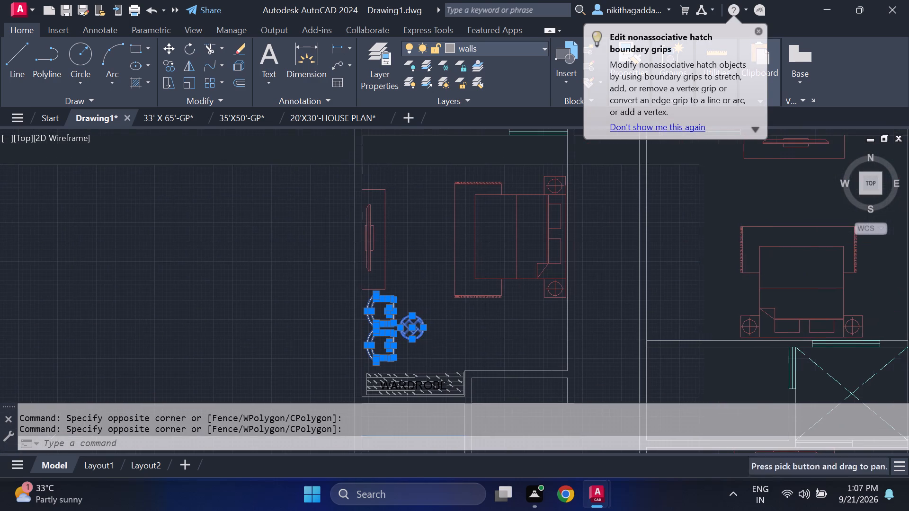
{"action": "type", "text": "co"}
{"action": "key", "text": "Return"}
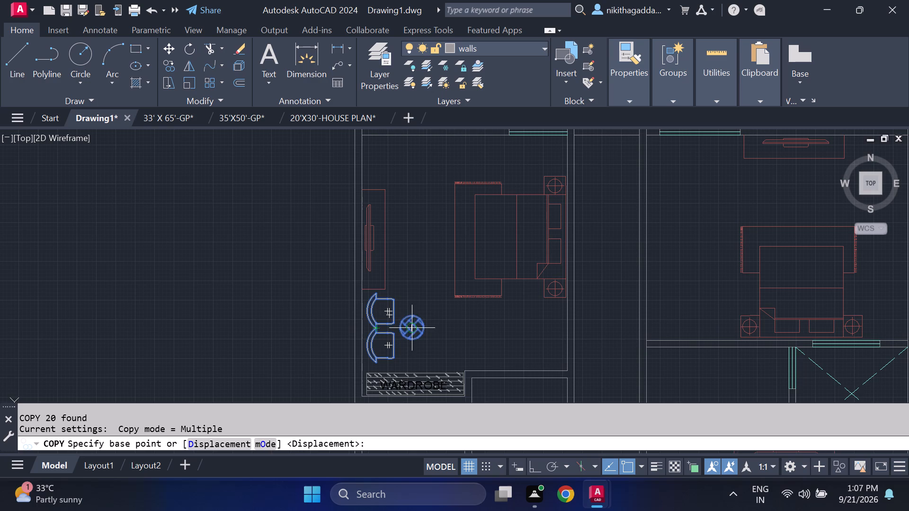
{"action": "left_click_drag", "start_coordinate": [411, 332], "coordinate": [412, 327]}
{"action": "scroll", "coordinate": [639, 209], "scroll_direction": "down", "scroll_amount": 2}
{"action": "middle_click_drag", "start_coordinate": [641, 213], "coordinate": [486, 258]}
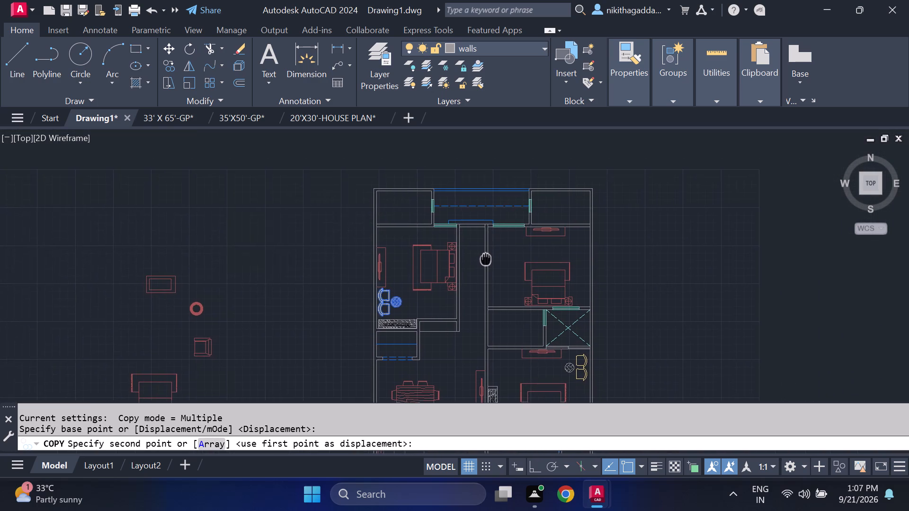
{"action": "middle_click_drag", "start_coordinate": [486, 258], "coordinate": [454, 273]}
{"action": "scroll", "coordinate": [481, 262], "scroll_direction": "up", "scroll_amount": 2}
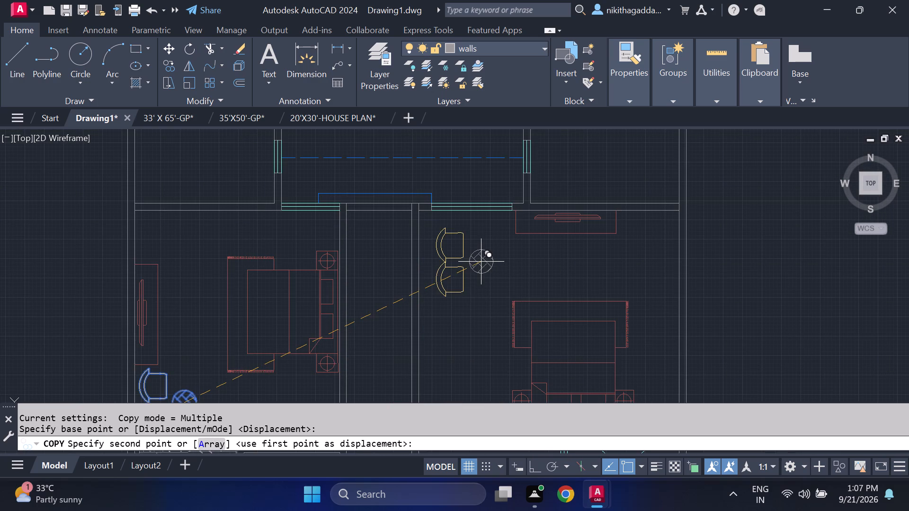
{"action": "scroll", "coordinate": [481, 262], "scroll_direction": "up", "scroll_amount": 1}
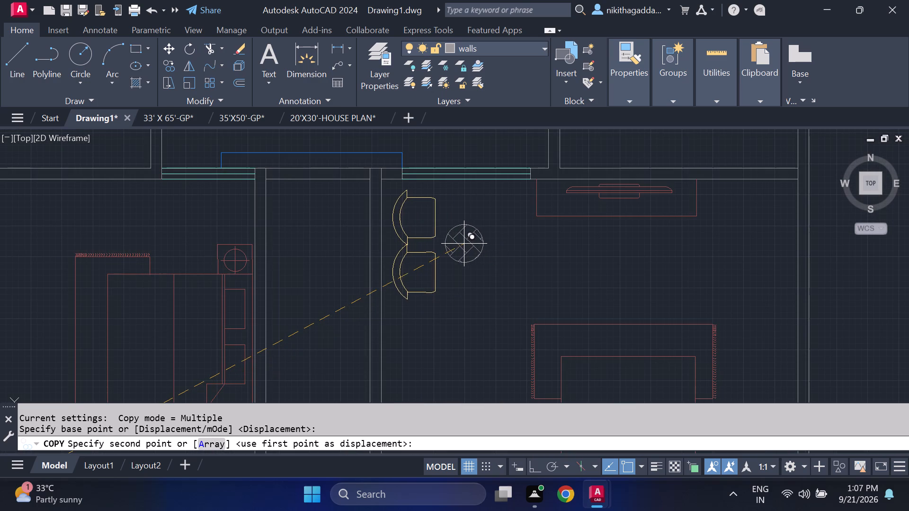
{"action": "left_click", "coordinate": [459, 240]}
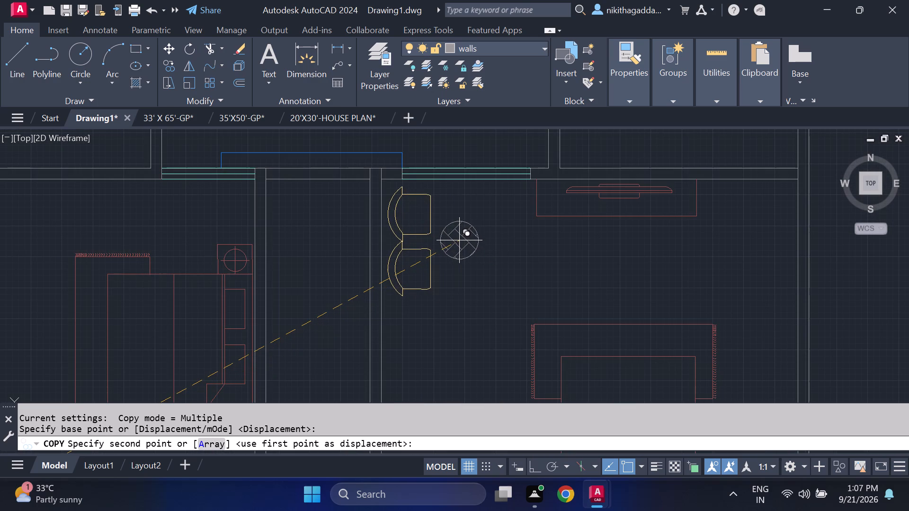
{"action": "scroll", "coordinate": [500, 258], "scroll_direction": "down", "scroll_amount": 3}
{"action": "key", "text": "Escape"}
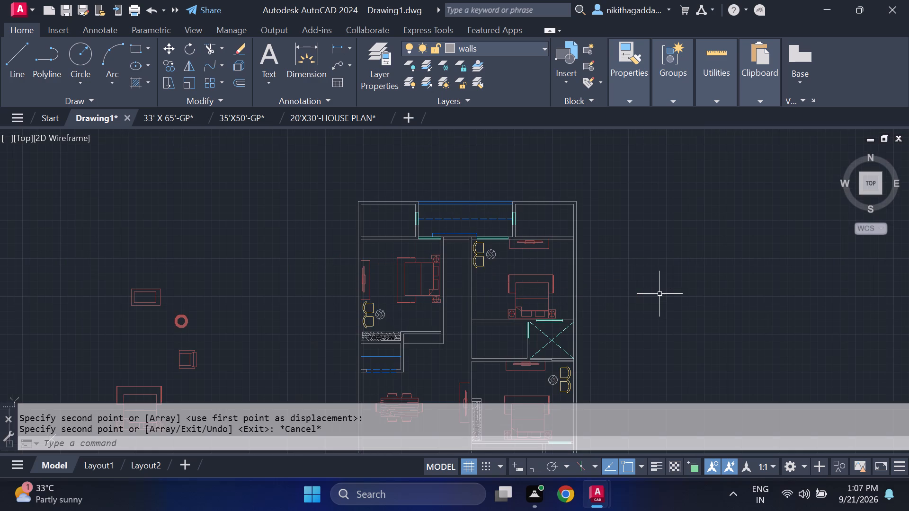
Erase the spare bed, armchair, ring and rectangular table lying just west of the floor plan.
{"action": "scroll", "coordinate": [651, 292], "scroll_direction": "down", "scroll_amount": 1}
{"action": "middle_click_drag", "start_coordinate": [651, 292], "coordinate": [641, 238]}
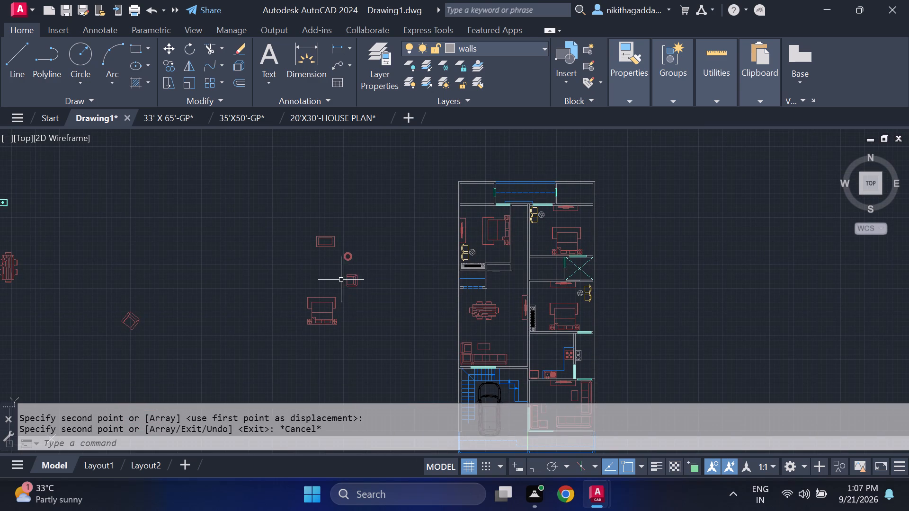
{"action": "middle_click_drag", "start_coordinate": [343, 297], "coordinate": [457, 301]}
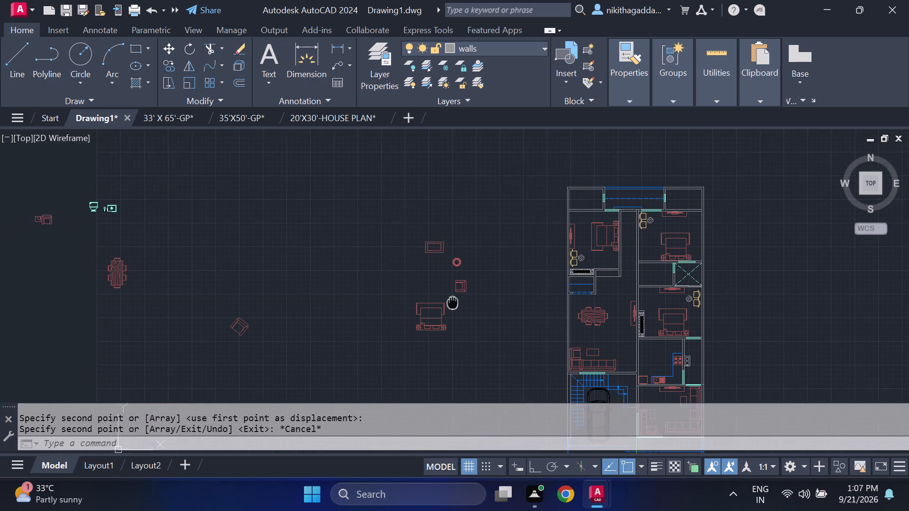
{"action": "middle_click_drag", "start_coordinate": [457, 301], "coordinate": [465, 296]}
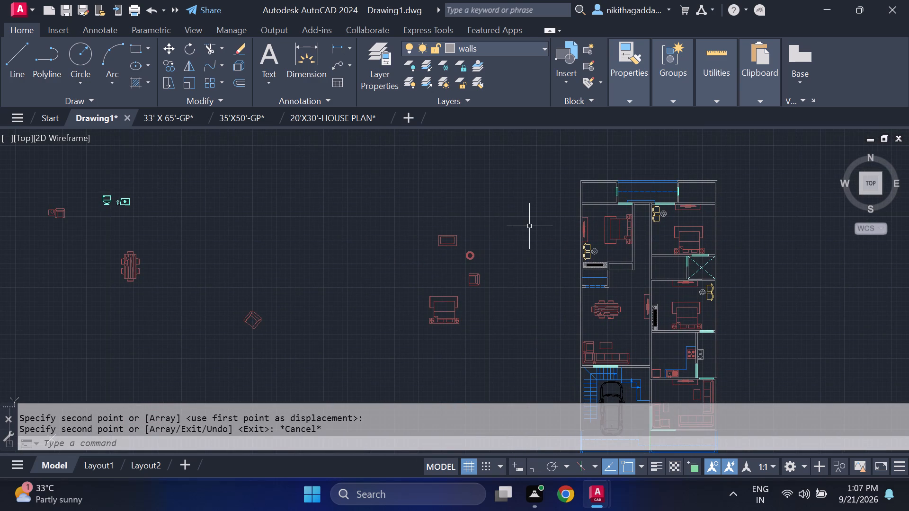
{"action": "left_click", "coordinate": [490, 190]}
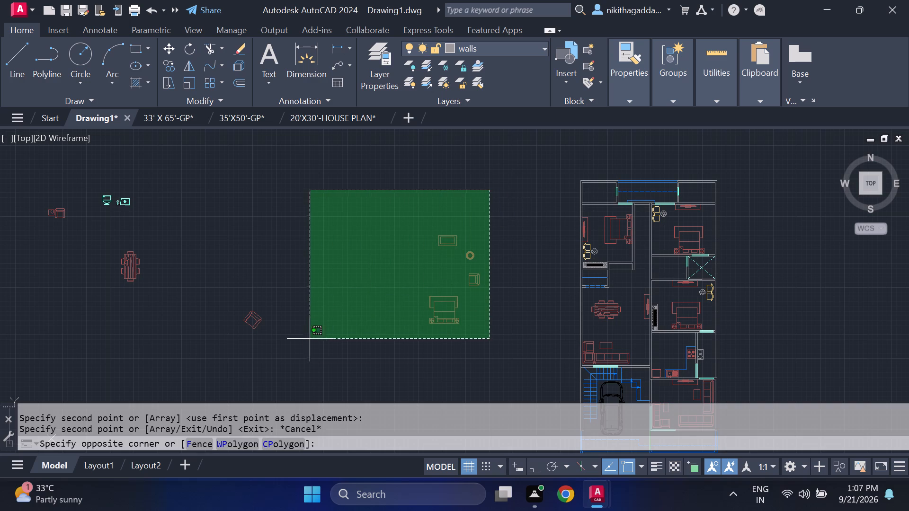
{"action": "left_click", "coordinate": [297, 369]}
{"action": "key", "text": "Delete"}
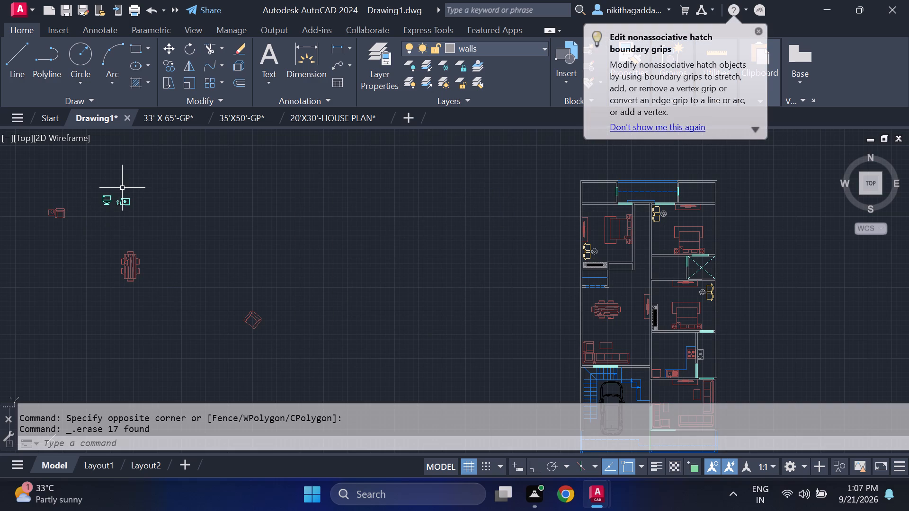
Move the spare toilet, shower and washbasin west of the plan onto the text layer.
{"action": "scroll", "coordinate": [122, 188], "scroll_direction": "up", "scroll_amount": 2}
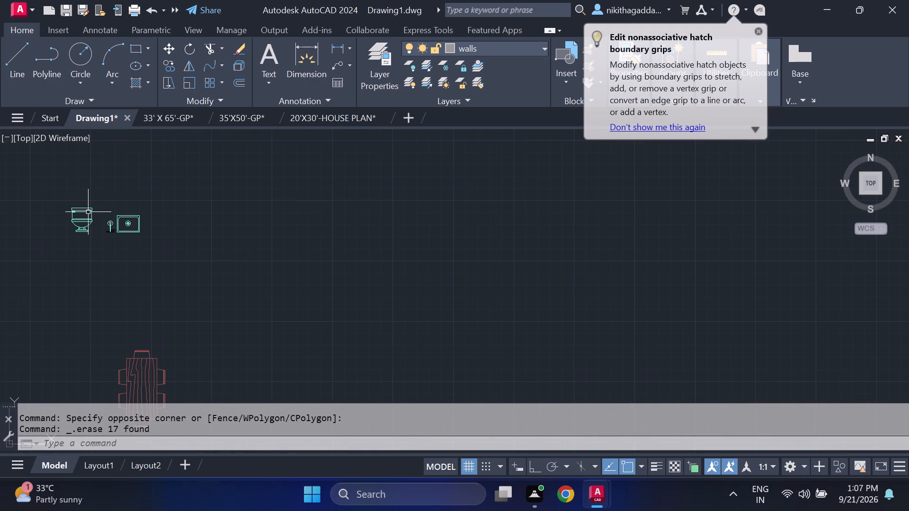
{"action": "middle_click_drag", "start_coordinate": [89, 214], "coordinate": [304, 211]}
{"action": "scroll", "coordinate": [336, 238], "scroll_direction": "up", "scroll_amount": 2}
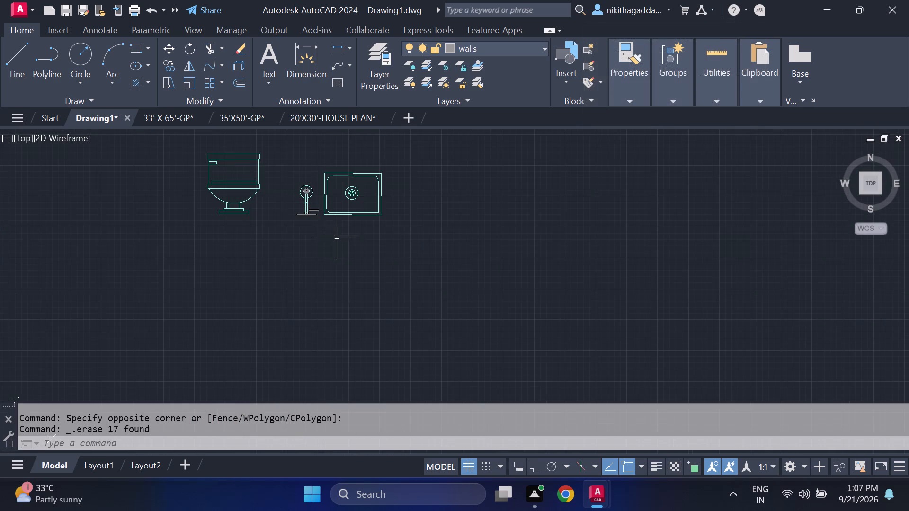
{"action": "left_click", "coordinate": [268, 151]}
{"action": "left_click", "coordinate": [134, 269]}
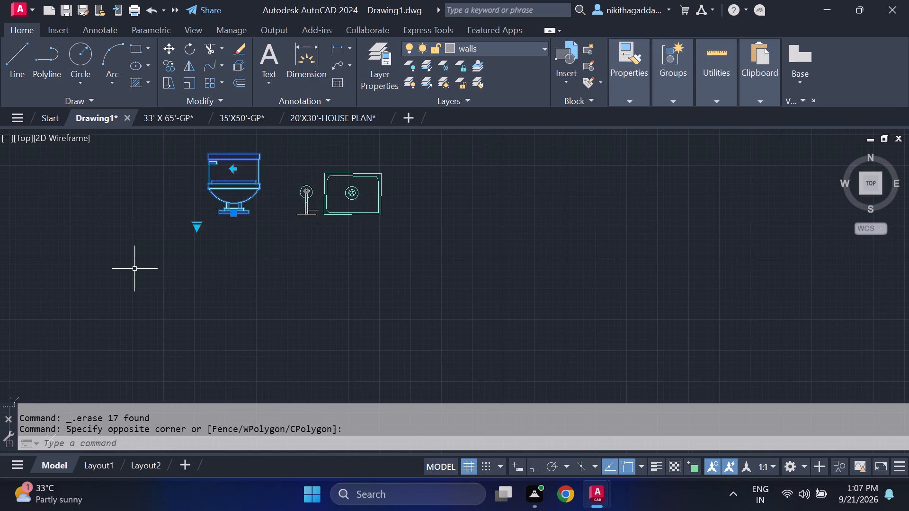
{"action": "left_click_drag", "start_coordinate": [449, 150], "coordinate": [437, 157]}
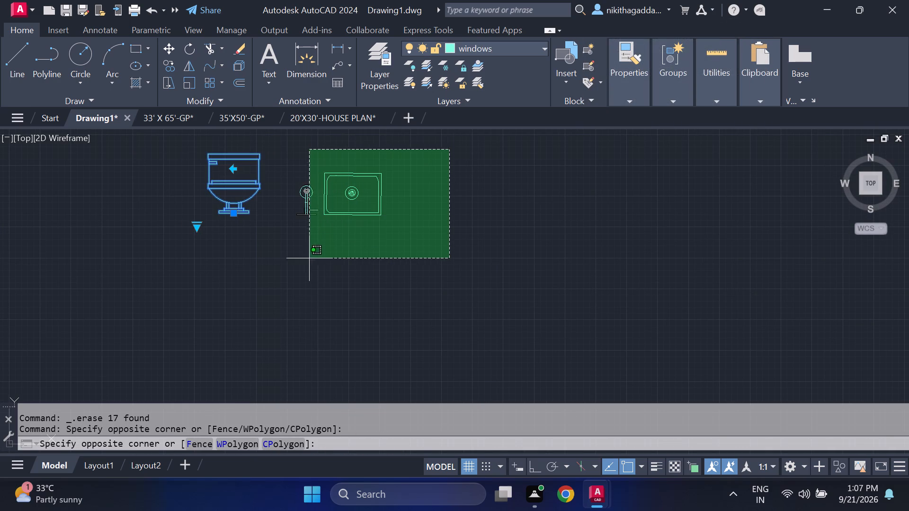
{"action": "left_click", "coordinate": [279, 262]}
{"action": "left_click", "coordinate": [536, 47]}
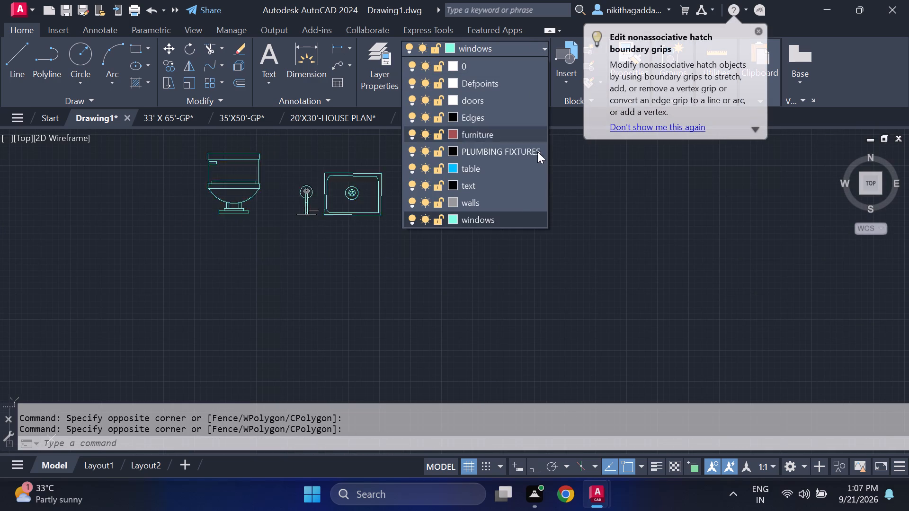
{"action": "left_click", "coordinate": [515, 189]}
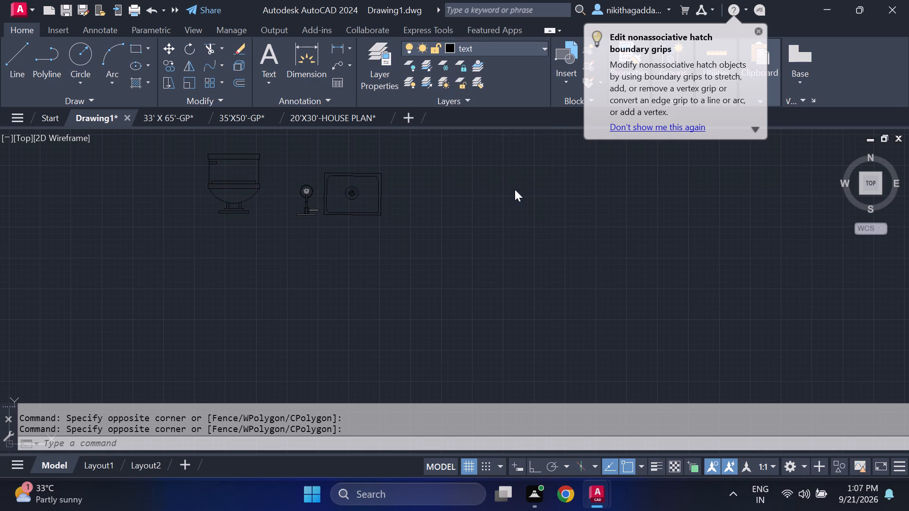
{"action": "key", "text": "Escape"}
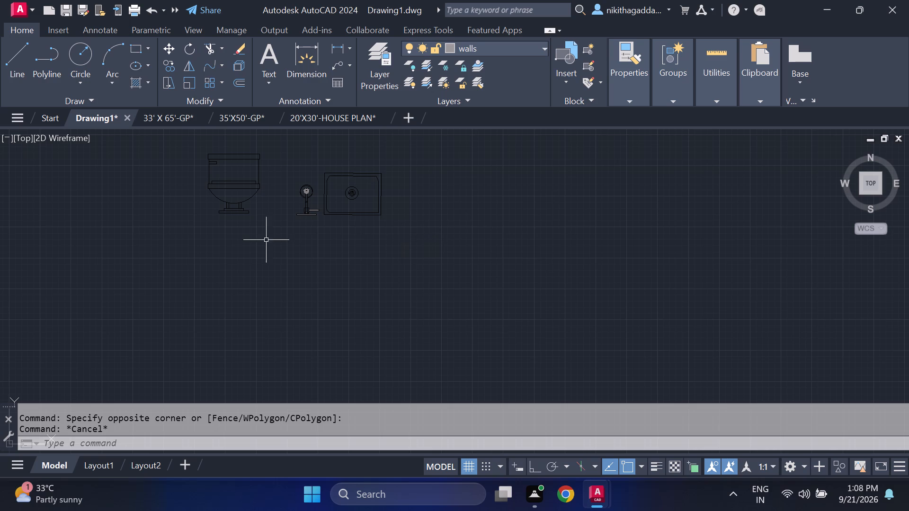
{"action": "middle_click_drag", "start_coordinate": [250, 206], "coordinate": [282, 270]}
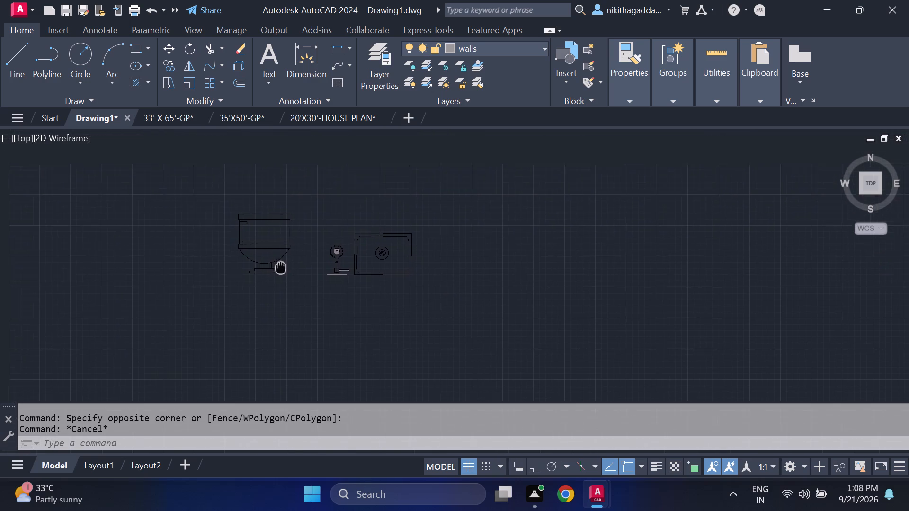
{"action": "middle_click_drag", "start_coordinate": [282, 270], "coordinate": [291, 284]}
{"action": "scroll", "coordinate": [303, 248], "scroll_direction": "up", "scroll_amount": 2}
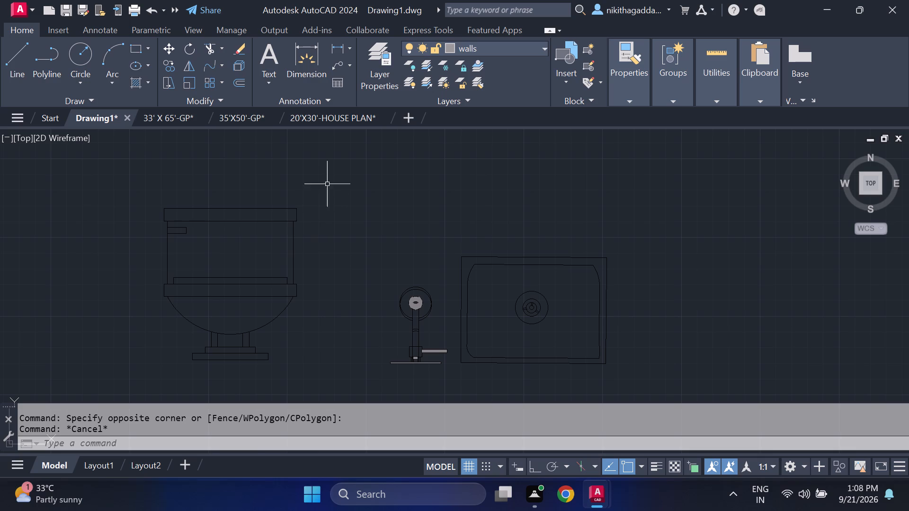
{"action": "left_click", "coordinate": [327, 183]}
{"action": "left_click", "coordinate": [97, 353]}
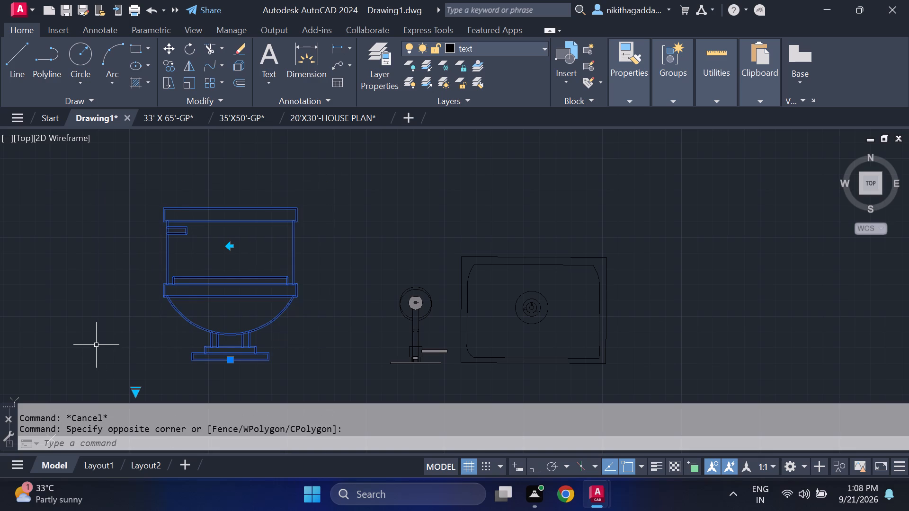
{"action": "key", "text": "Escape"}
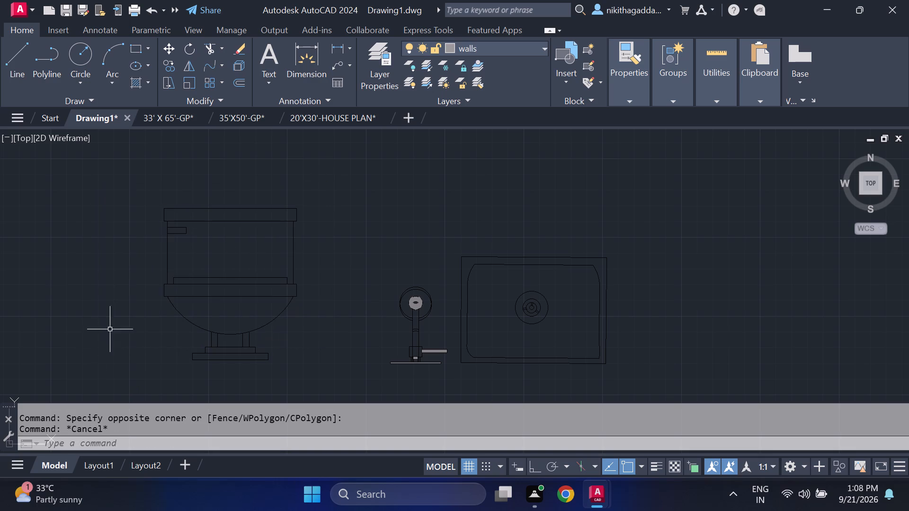
Rotate the toilet, shower and washbasin together 180° about the toilet's centre, with Ortho on.
{"action": "left_click", "coordinate": [695, 195]}
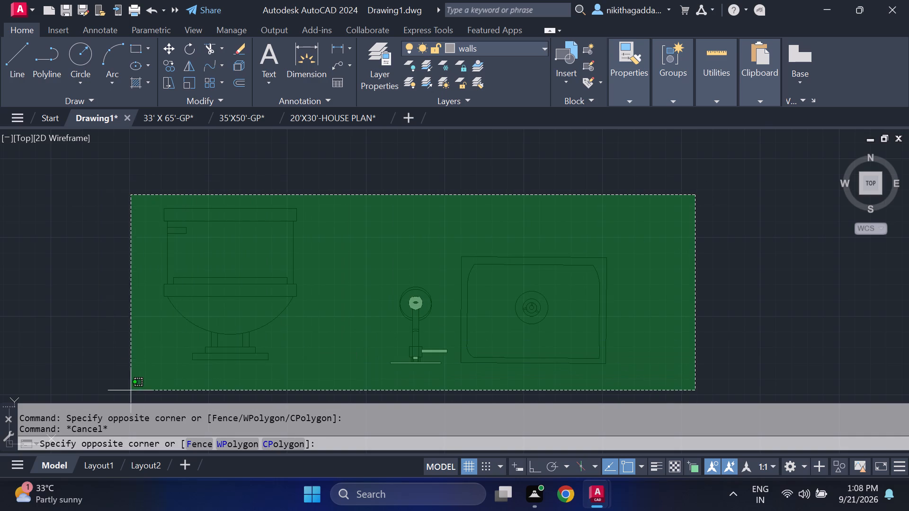
{"action": "left_click", "coordinate": [130, 390]}
{"action": "type", "text": "ro"}
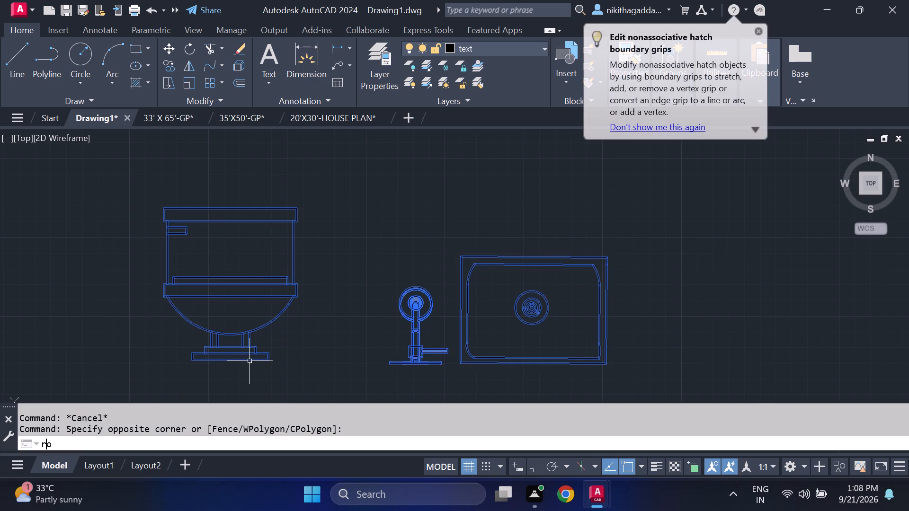
{"action": "key", "text": "Return"}
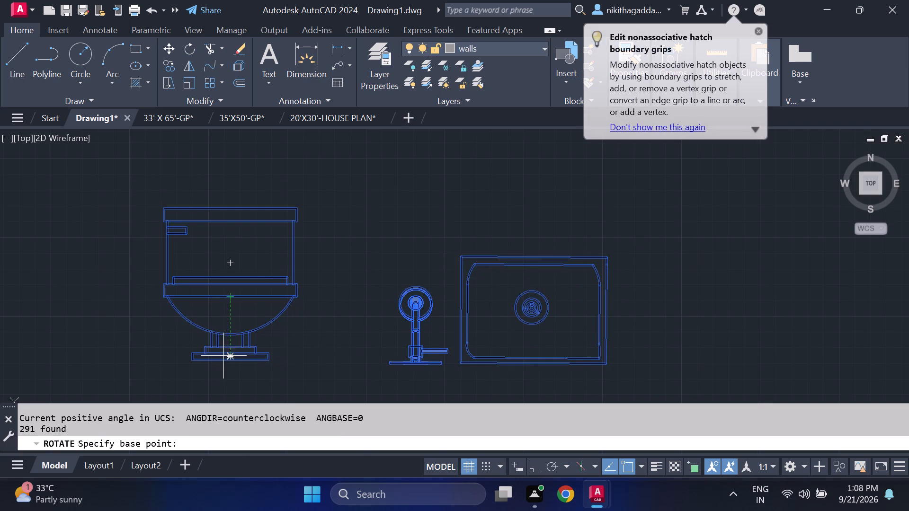
{"action": "left_click", "coordinate": [235, 267]}
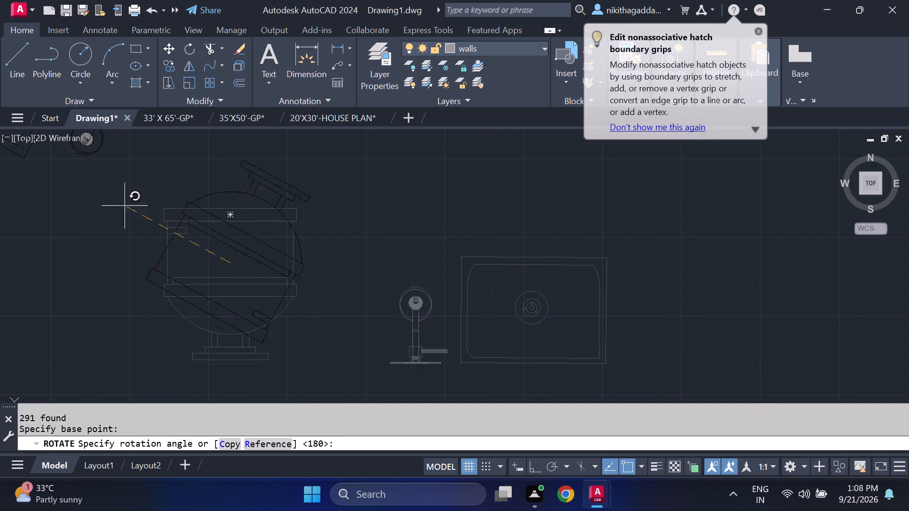
{"action": "middle_click_drag", "start_coordinate": [80, 300], "coordinate": [325, 299]}
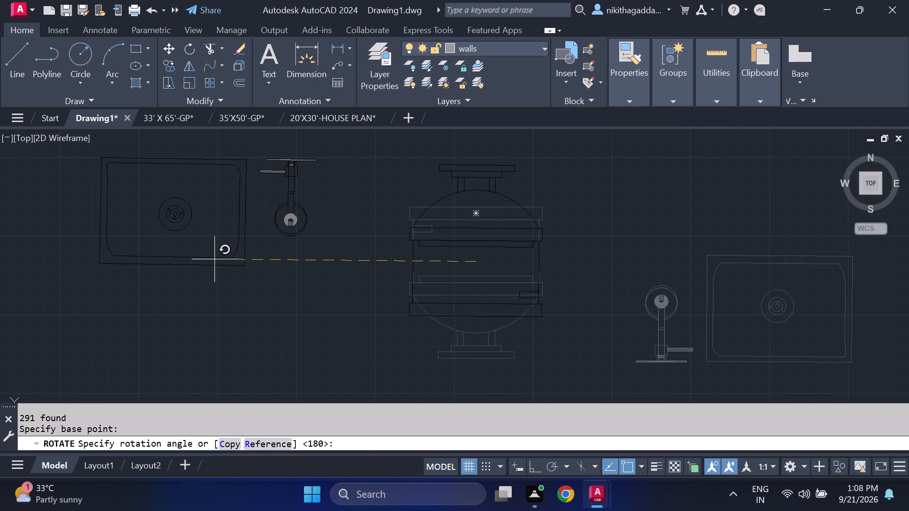
{"action": "key", "text": "F8"}
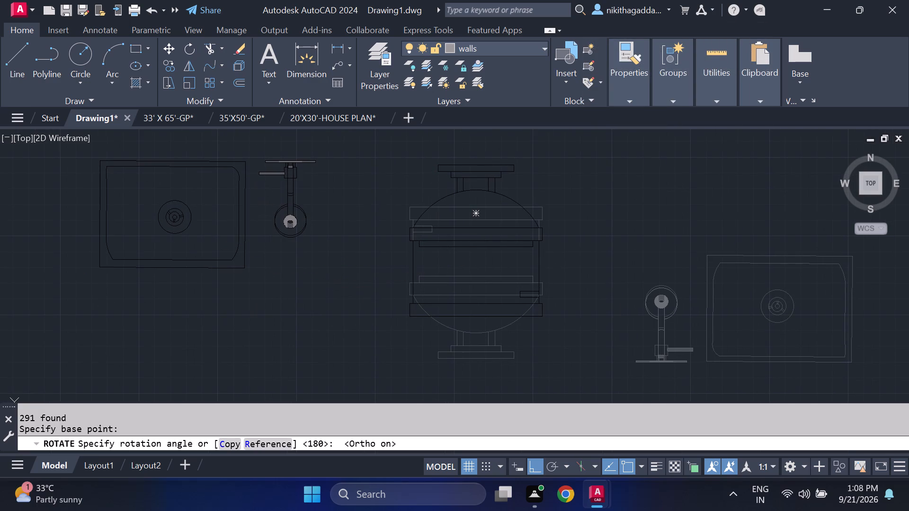
{"action": "left_click", "coordinate": [11, 291]}
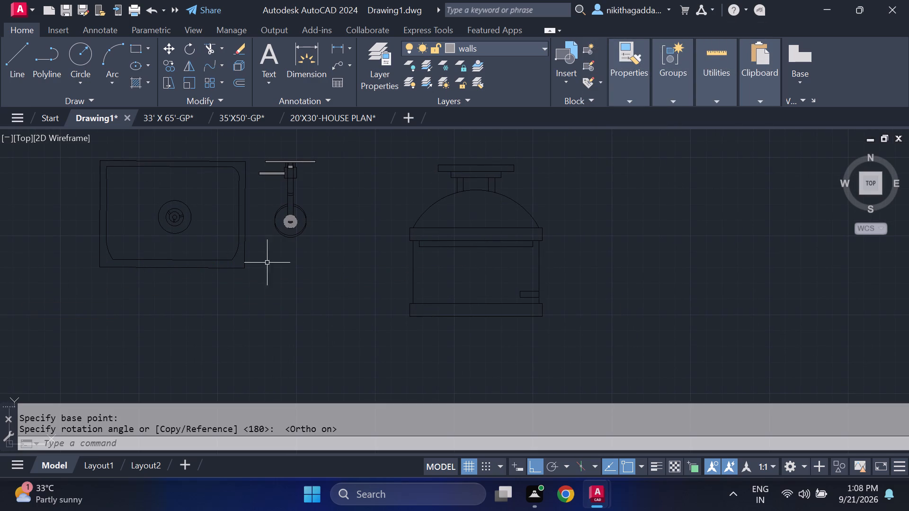
{"action": "scroll", "coordinate": [452, 261], "scroll_direction": "down", "scroll_amount": 2}
{"action": "scroll", "coordinate": [486, 272], "scroll_direction": "up", "scroll_amount": 2}
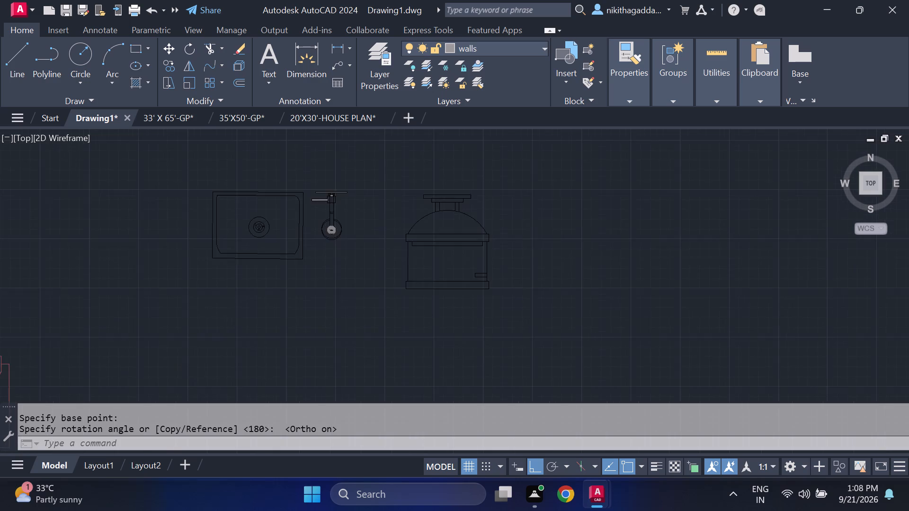
Copy the spare toilet from west of the plan into the north-west bathroom, against its north wall near the east corner.
{"action": "left_click", "coordinate": [526, 158]}
{"action": "left_click", "coordinate": [320, 337]}
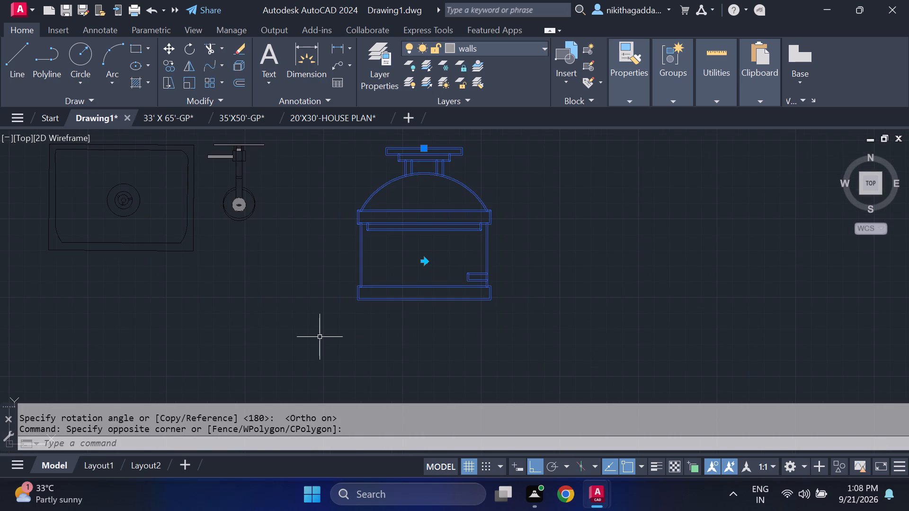
{"action": "type", "text": "co"}
{"action": "key", "text": "Return"}
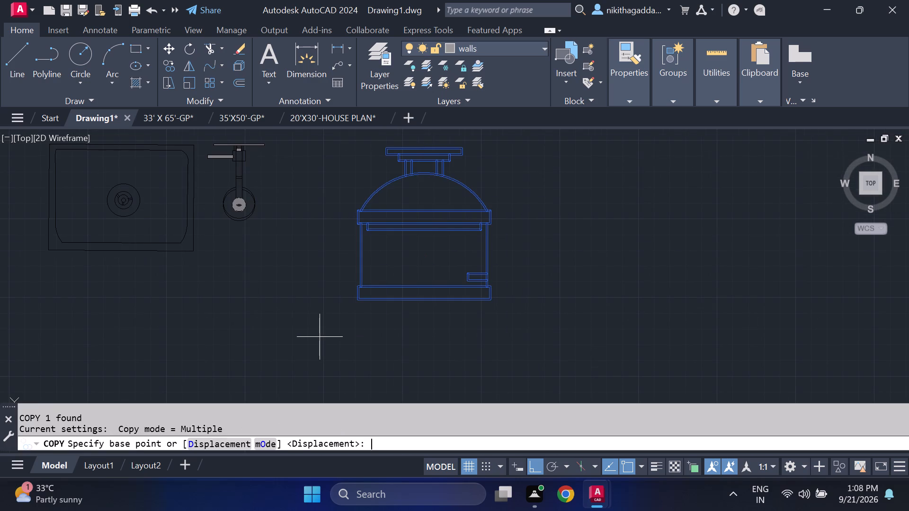
{"action": "middle_click_drag", "start_coordinate": [458, 274], "coordinate": [445, 324]}
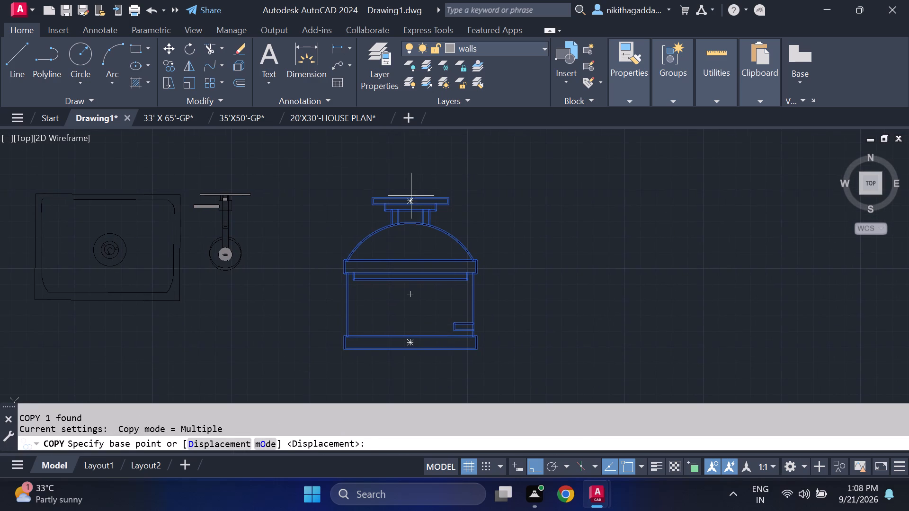
{"action": "left_click", "coordinate": [410, 196]}
{"action": "scroll", "coordinate": [731, 206], "scroll_direction": "down", "scroll_amount": 3}
{"action": "middle_click_drag", "start_coordinate": [733, 215], "coordinate": [197, 255]}
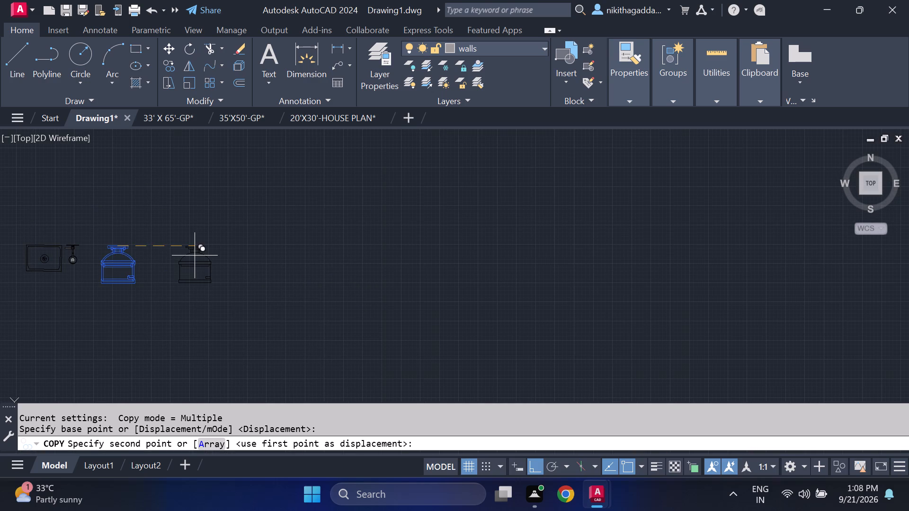
{"action": "key", "text": "F8"}
{"action": "scroll", "coordinate": [184, 29], "scroll_direction": "down", "scroll_amount": 1}
{"action": "middle_click_drag", "start_coordinate": [266, 22], "coordinate": [249, 42]}
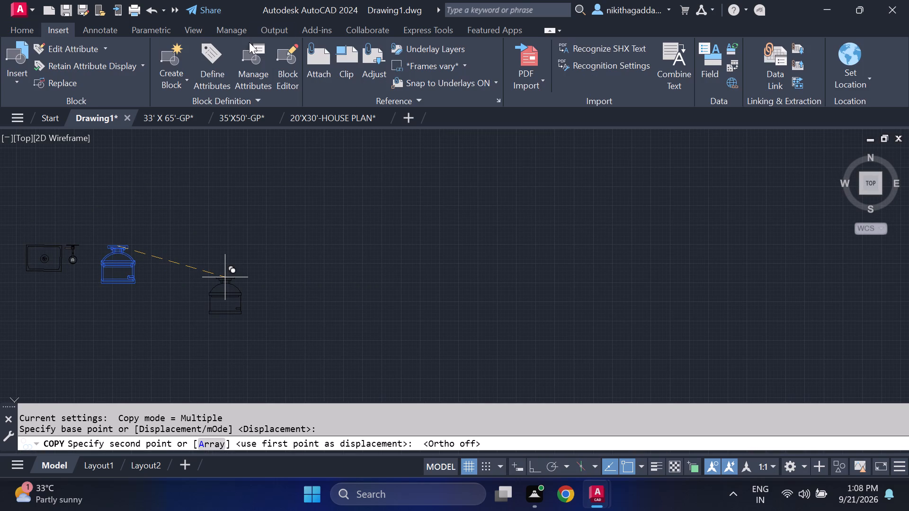
{"action": "middle_click_drag", "start_coordinate": [249, 42], "coordinate": [112, 66]}
{"action": "left_click", "coordinate": [29, 35]}
{"action": "scroll", "coordinate": [482, 273], "scroll_direction": "down", "scroll_amount": 2}
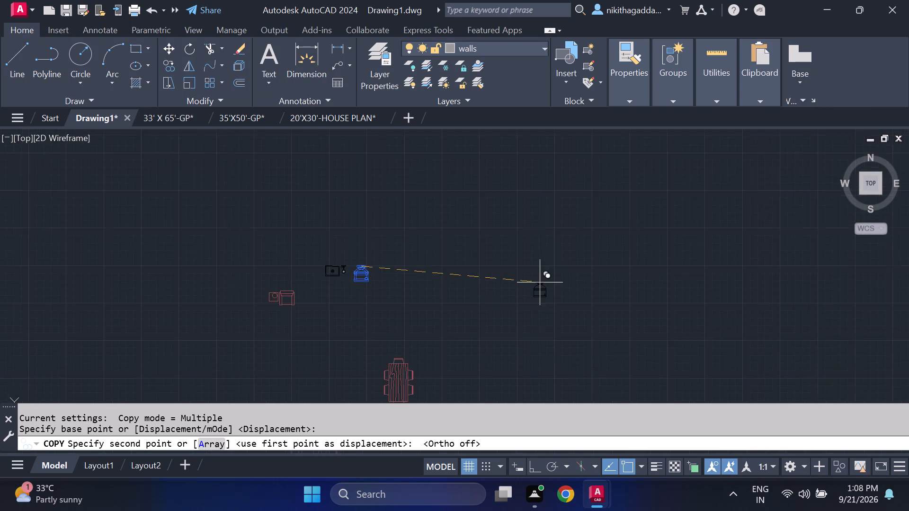
{"action": "middle_click_drag", "start_coordinate": [539, 282], "coordinate": [0, 171]}
{"action": "middle_click_drag", "start_coordinate": [501, 198], "coordinate": [290, 291]}
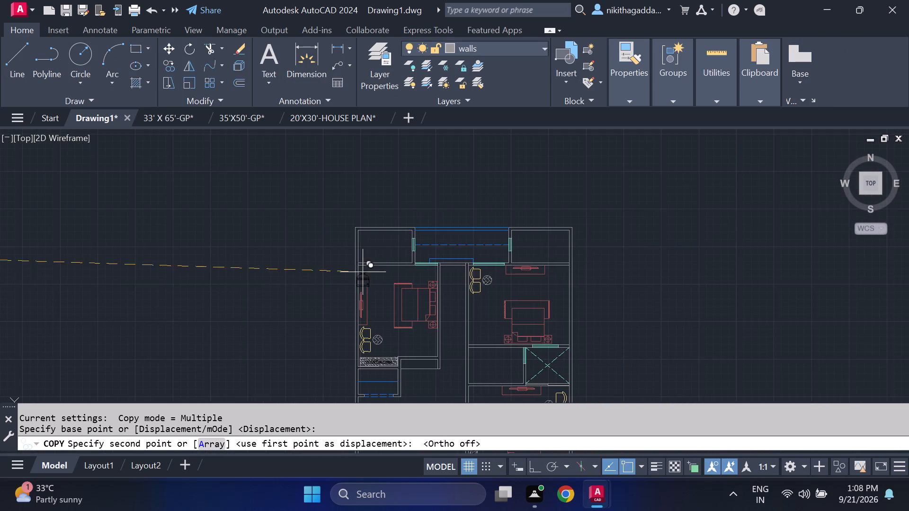
{"action": "scroll", "coordinate": [446, 247], "scroll_direction": "up", "scroll_amount": 2}
{"action": "scroll", "coordinate": [258, 209], "scroll_direction": "up", "scroll_amount": 1}
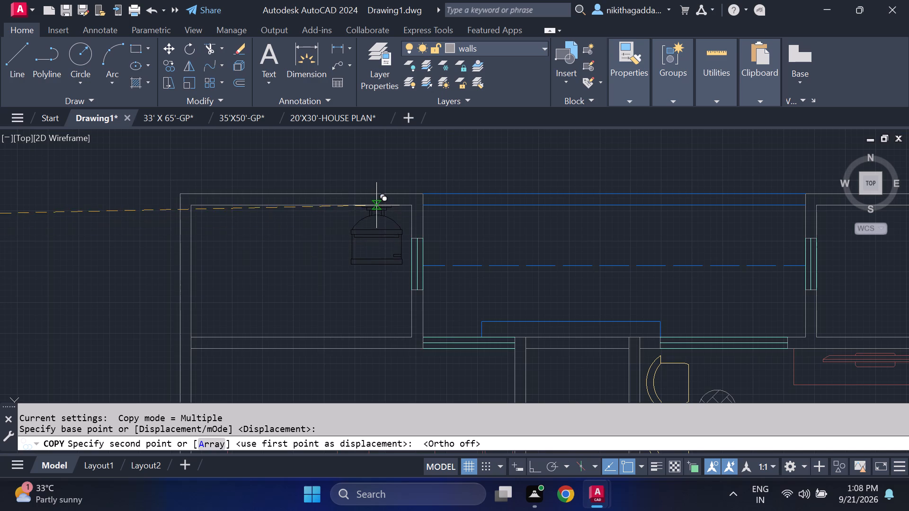
{"action": "scroll", "coordinate": [375, 209], "scroll_direction": "up", "scroll_amount": 2}
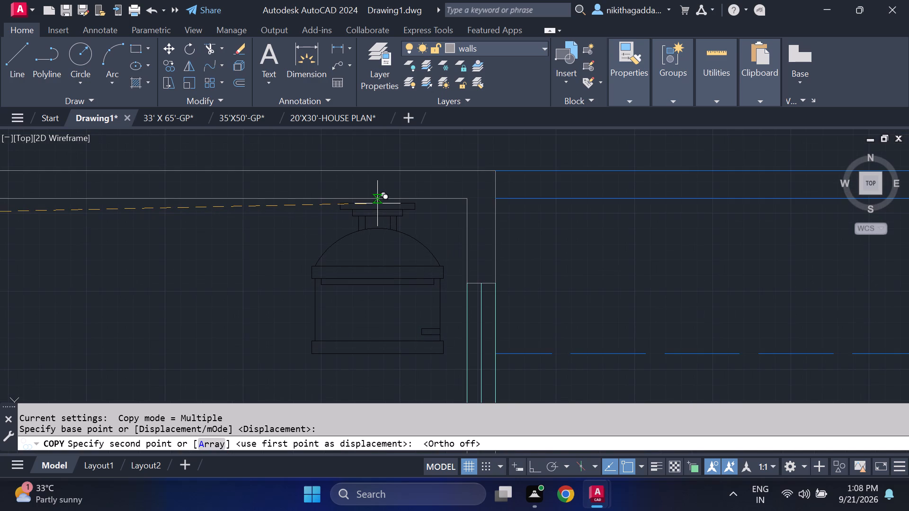
{"action": "left_click", "coordinate": [376, 206]}
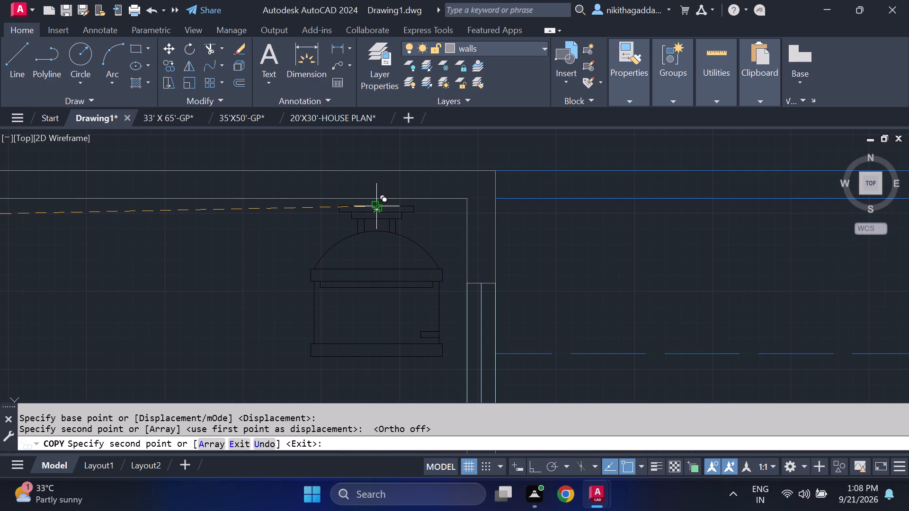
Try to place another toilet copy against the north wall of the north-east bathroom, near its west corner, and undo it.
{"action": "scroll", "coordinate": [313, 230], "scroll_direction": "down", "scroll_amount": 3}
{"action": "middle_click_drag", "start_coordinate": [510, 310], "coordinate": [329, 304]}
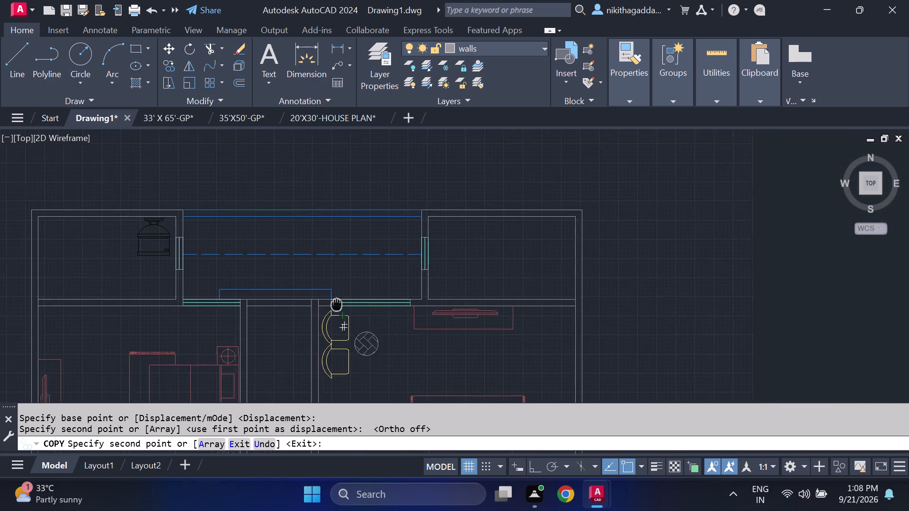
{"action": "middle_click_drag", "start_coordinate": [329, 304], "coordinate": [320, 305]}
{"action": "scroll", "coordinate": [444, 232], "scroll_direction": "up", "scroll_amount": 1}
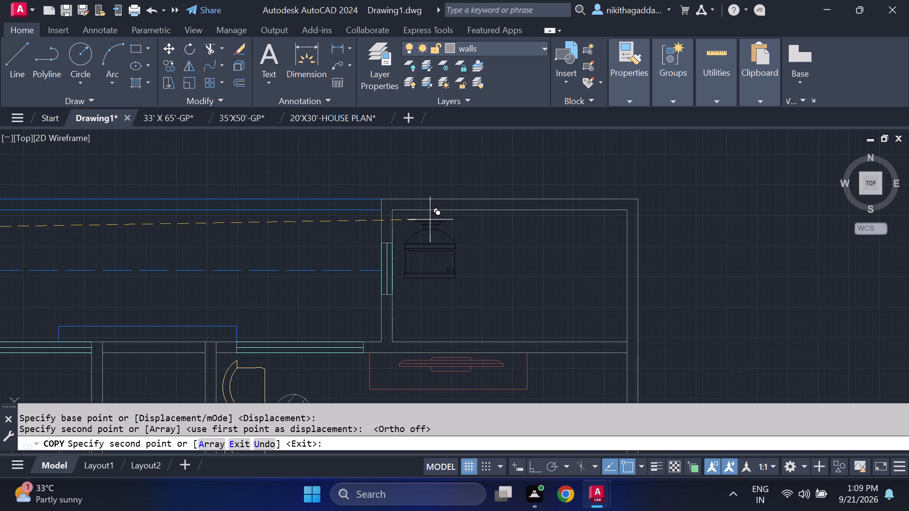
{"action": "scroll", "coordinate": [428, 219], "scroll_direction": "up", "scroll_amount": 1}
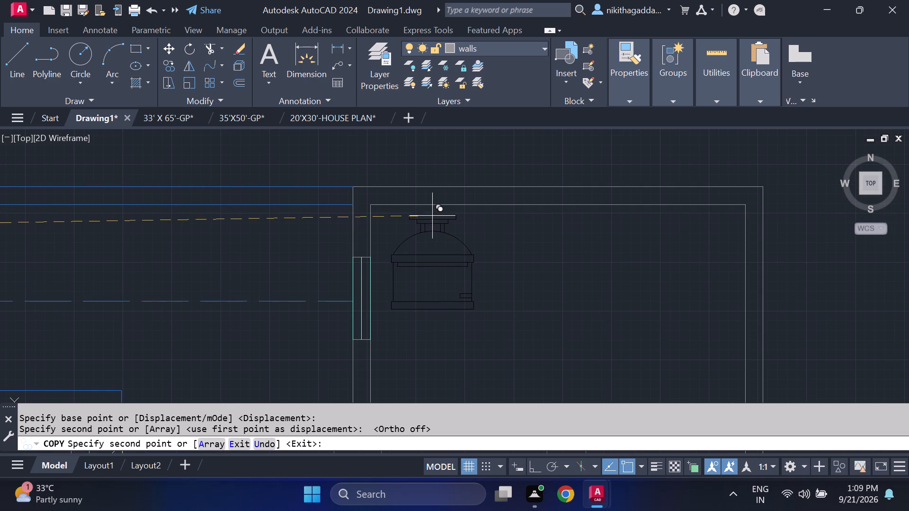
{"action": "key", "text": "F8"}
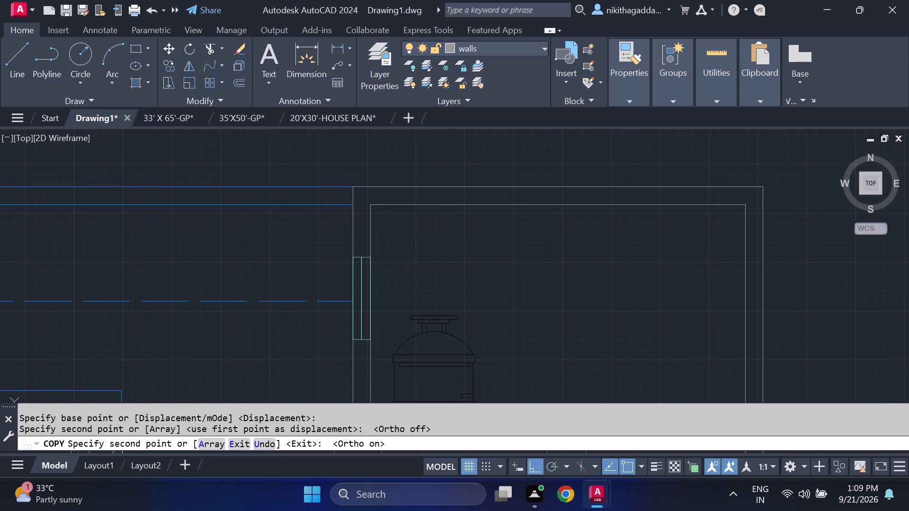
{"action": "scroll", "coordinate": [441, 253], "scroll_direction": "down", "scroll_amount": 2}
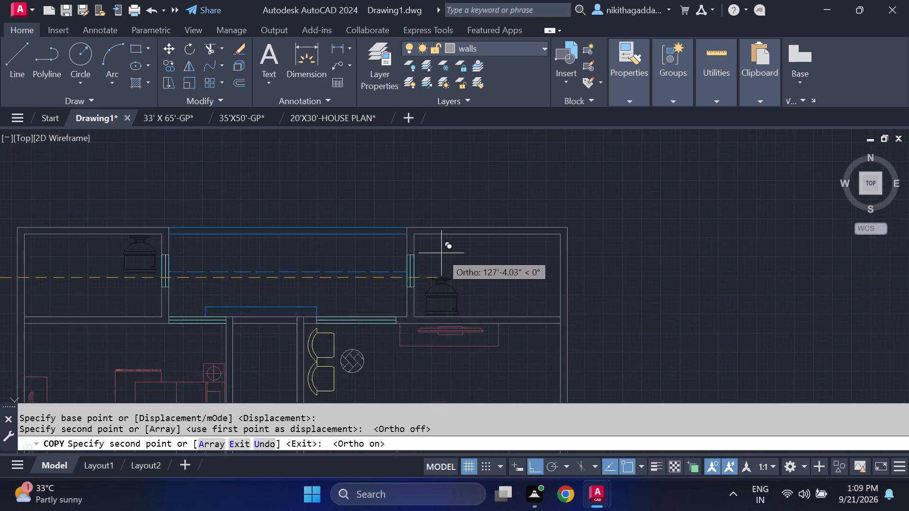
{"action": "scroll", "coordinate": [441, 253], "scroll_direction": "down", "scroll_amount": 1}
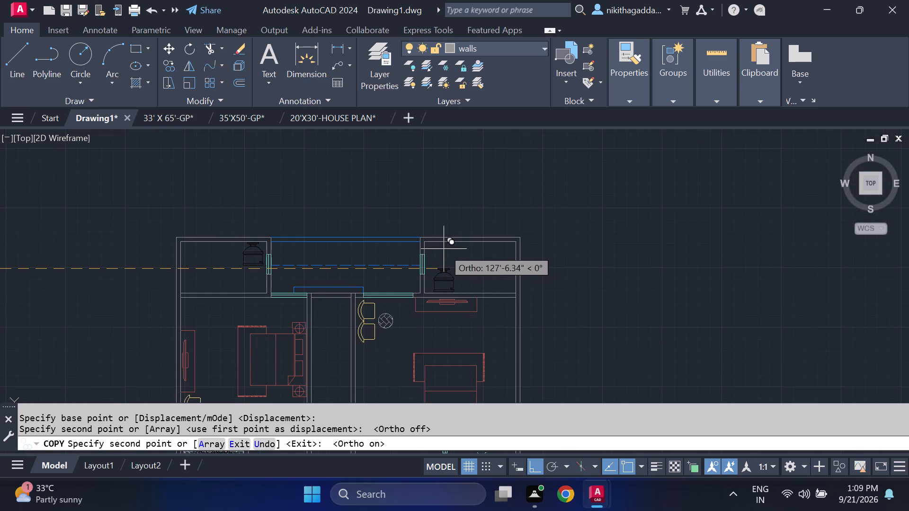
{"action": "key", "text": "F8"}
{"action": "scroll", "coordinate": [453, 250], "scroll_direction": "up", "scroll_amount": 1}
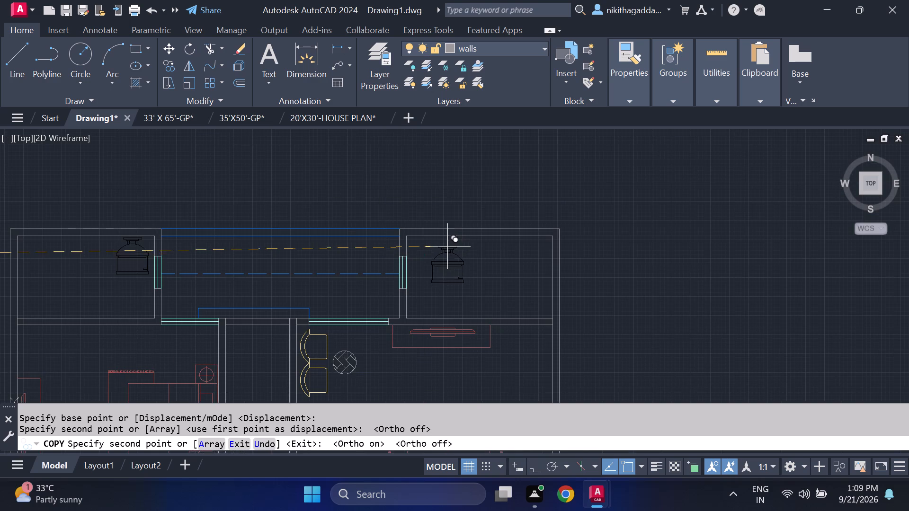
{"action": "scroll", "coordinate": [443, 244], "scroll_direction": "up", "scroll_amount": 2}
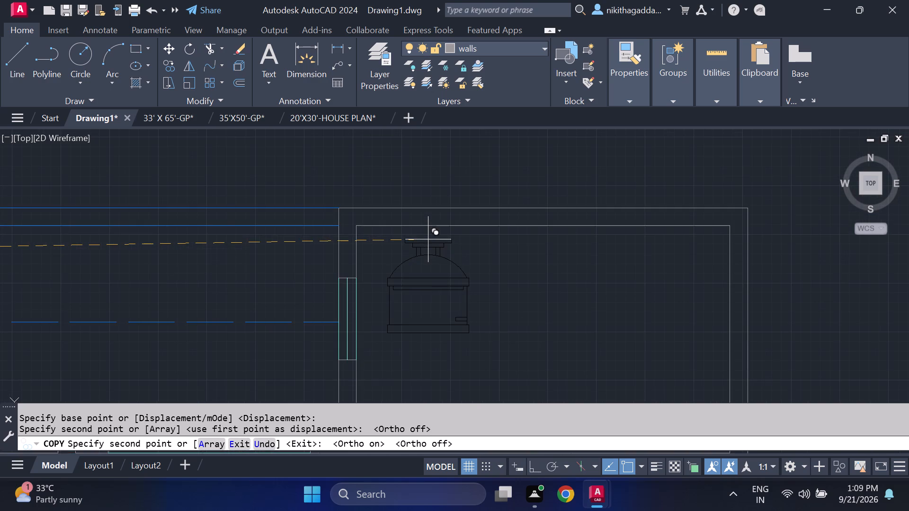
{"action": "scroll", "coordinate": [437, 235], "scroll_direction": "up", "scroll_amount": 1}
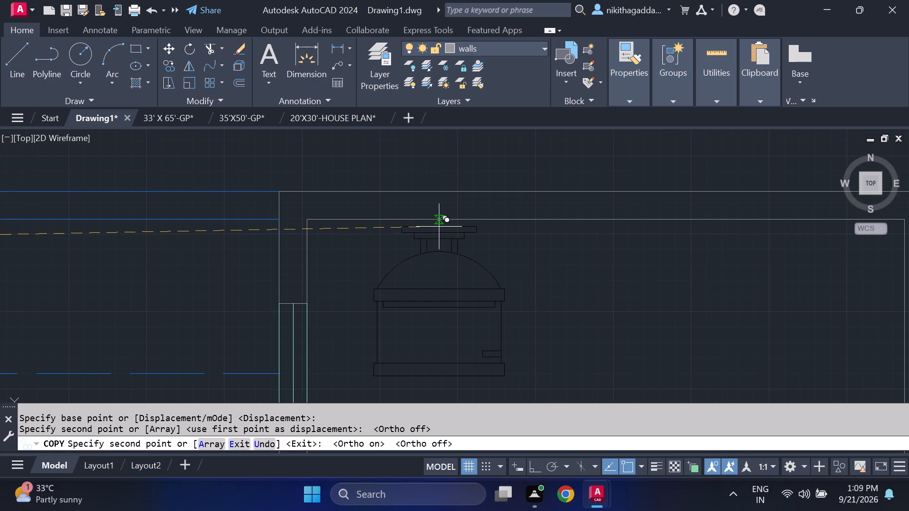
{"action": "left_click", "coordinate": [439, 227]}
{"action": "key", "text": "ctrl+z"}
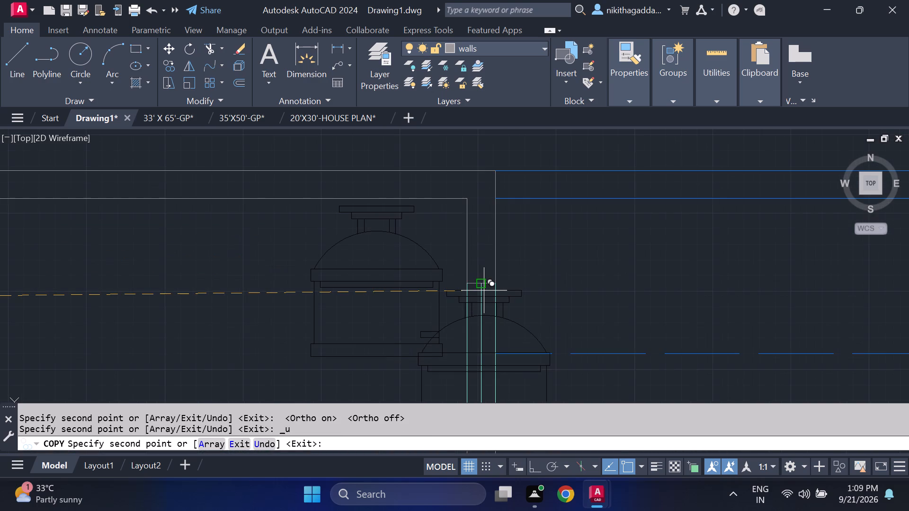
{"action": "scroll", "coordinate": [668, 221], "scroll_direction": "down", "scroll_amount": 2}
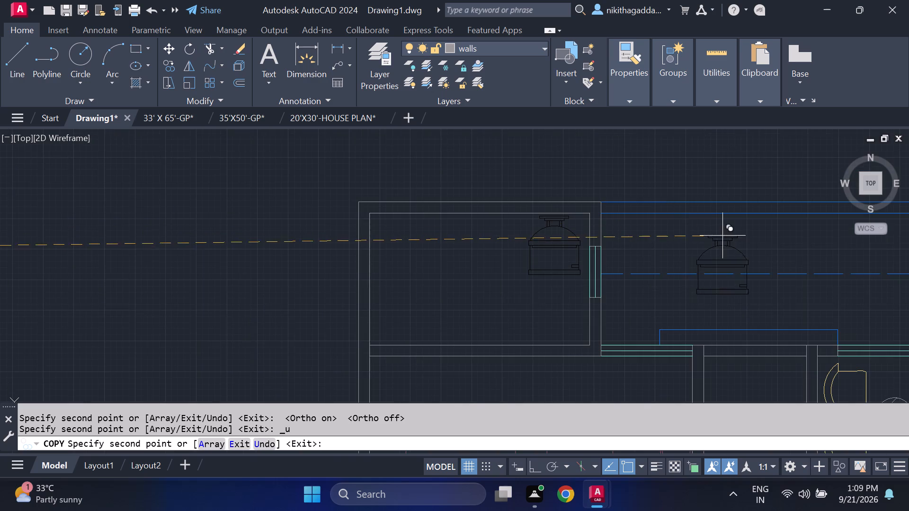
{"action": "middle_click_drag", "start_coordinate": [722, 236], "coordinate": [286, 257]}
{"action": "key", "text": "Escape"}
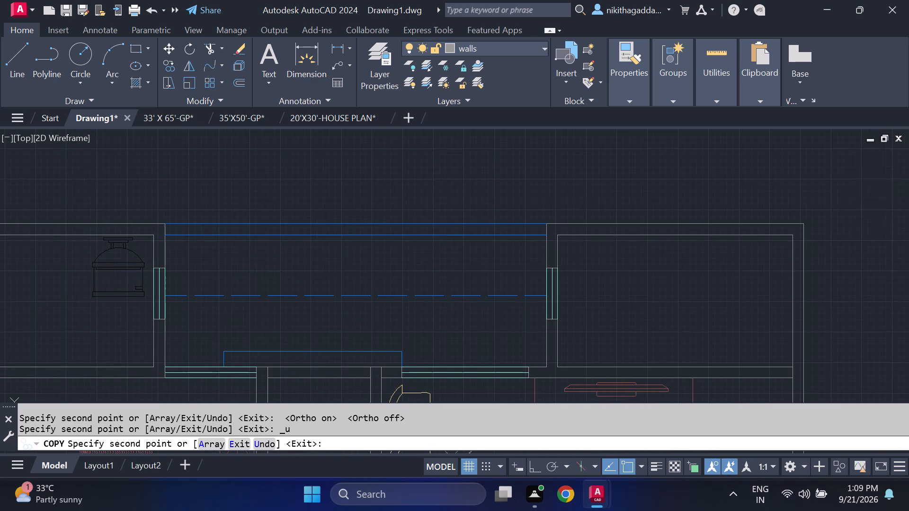
Copy the north-west bathroom's toilet about 16'-8" due east into the north-east bathroom, against its north wall.
{"action": "key", "text": "grave"}
{"action": "left_click", "coordinate": [139, 251]}
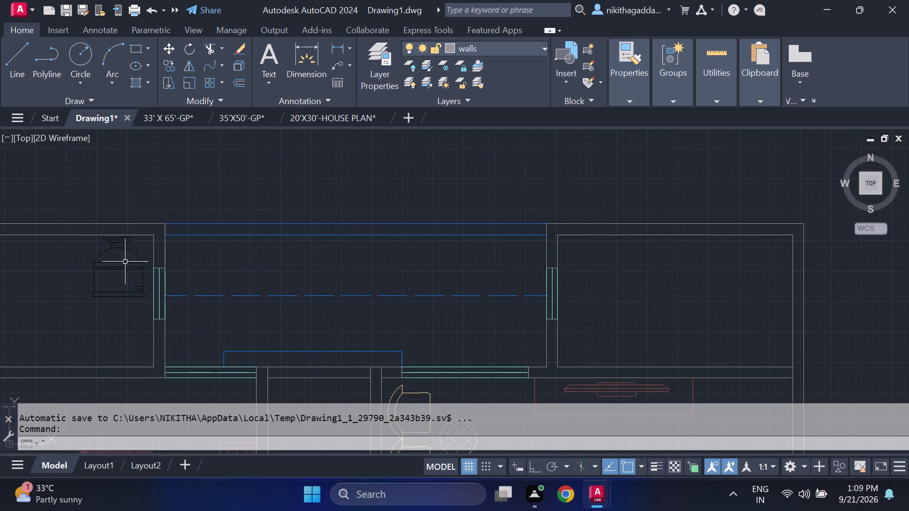
{"action": "left_click_drag", "start_coordinate": [143, 249], "coordinate": [137, 254]}
{"action": "key", "text": "Escape"}
{"action": "left_click", "coordinate": [137, 253]}
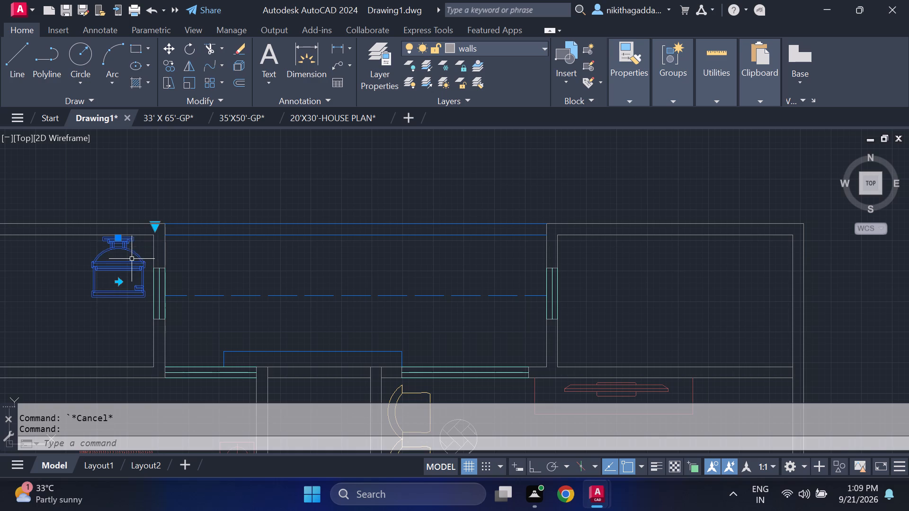
{"action": "type", "text": "co"}
{"action": "key", "text": "Return"}
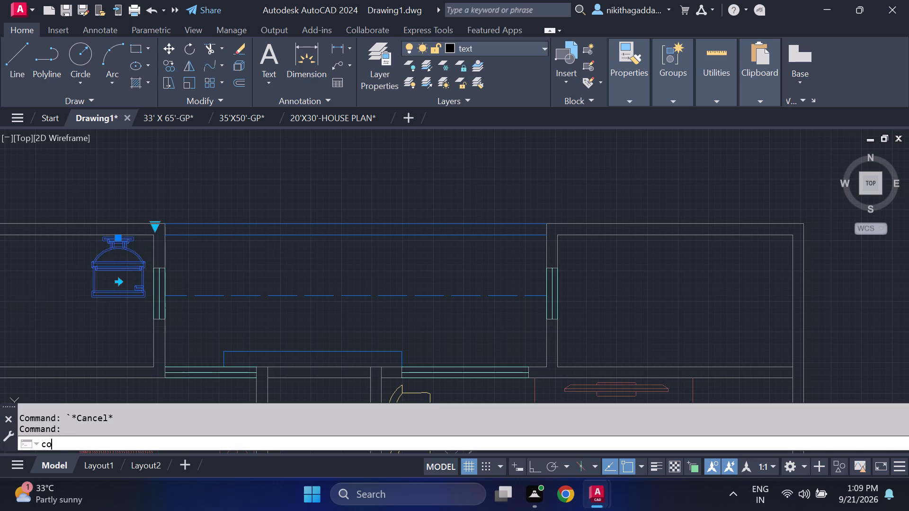
{"action": "left_click", "coordinate": [134, 240]}
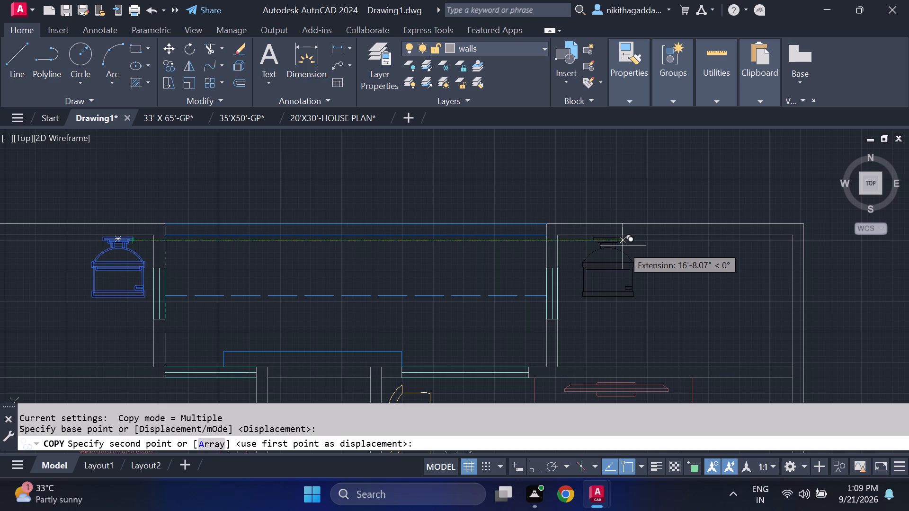
{"action": "left_click", "coordinate": [625, 245]}
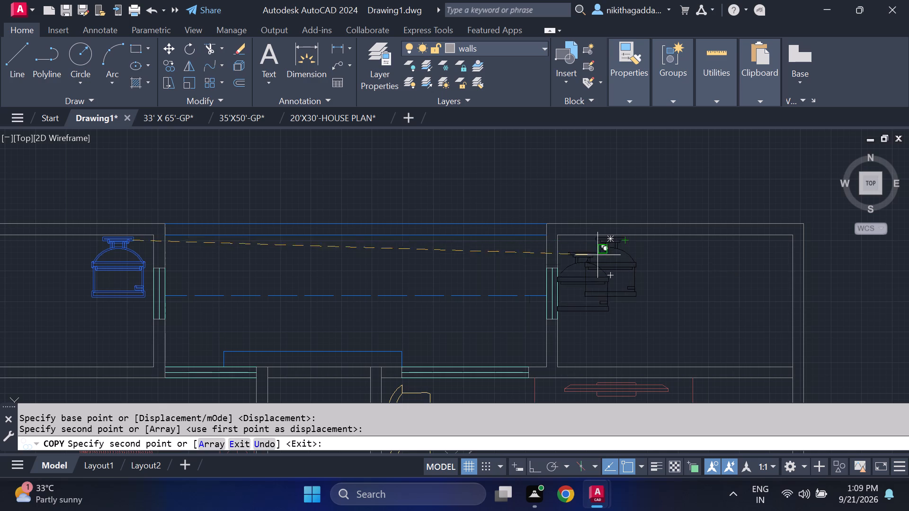
Place another toilet copy in the bathroom west of the crossed shaft, just below its north wall near the east corner.
{"action": "scroll", "coordinate": [542, 263], "scroll_direction": "down", "scroll_amount": 3}
{"action": "middle_click_drag", "start_coordinate": [629, 257], "coordinate": [610, 198]}
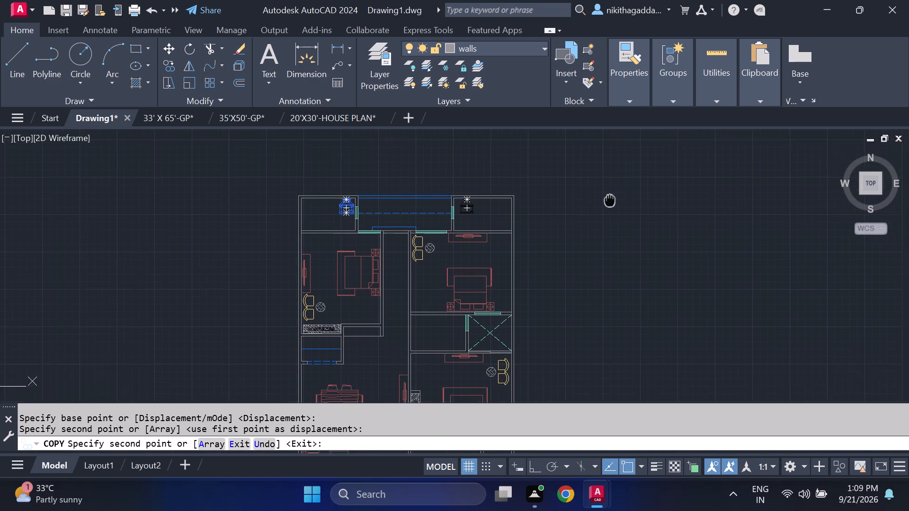
{"action": "middle_click_drag", "start_coordinate": [610, 198], "coordinate": [607, 187]}
{"action": "key", "text": "F8"}
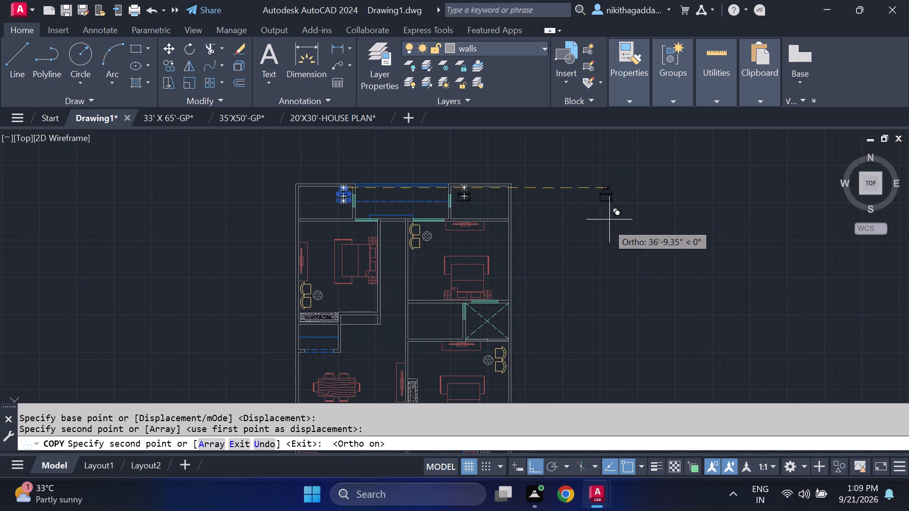
{"action": "scroll", "coordinate": [451, 321], "scroll_direction": "up", "scroll_amount": 2}
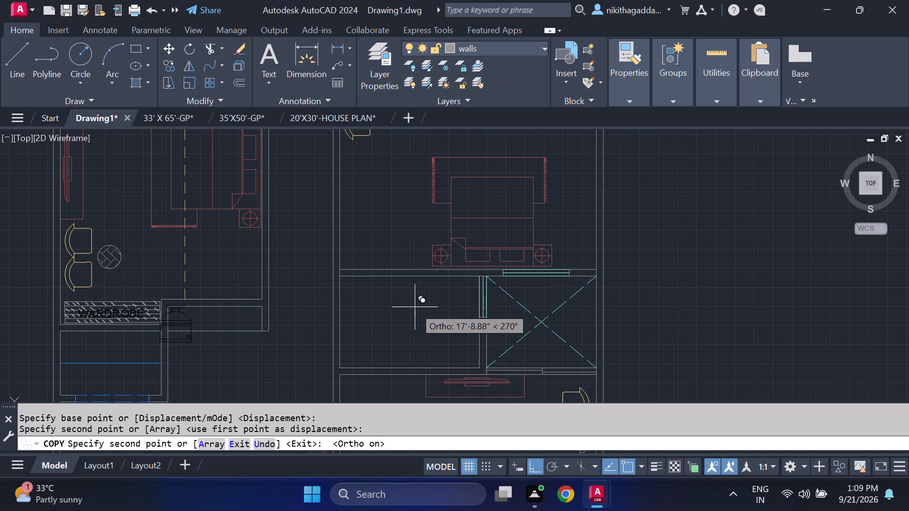
{"action": "key", "text": "F8"}
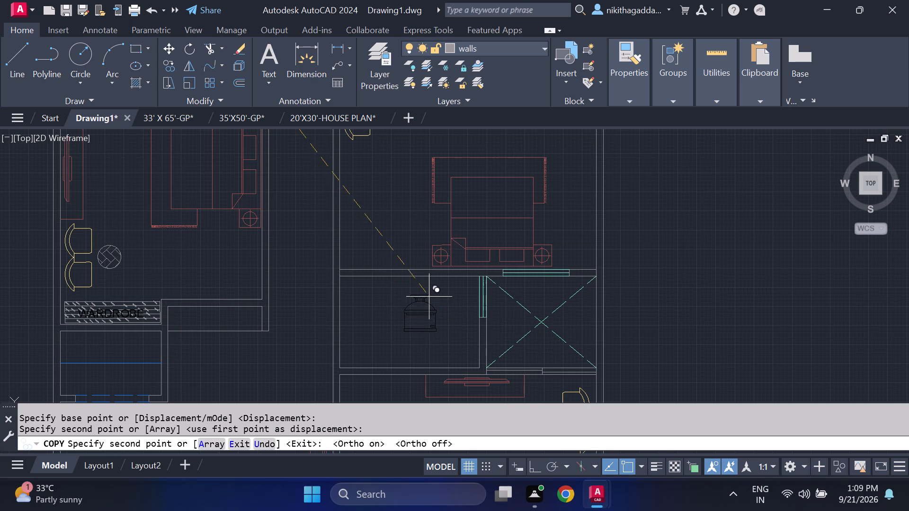
{"action": "scroll", "coordinate": [432, 295], "scroll_direction": "up", "scroll_amount": 2}
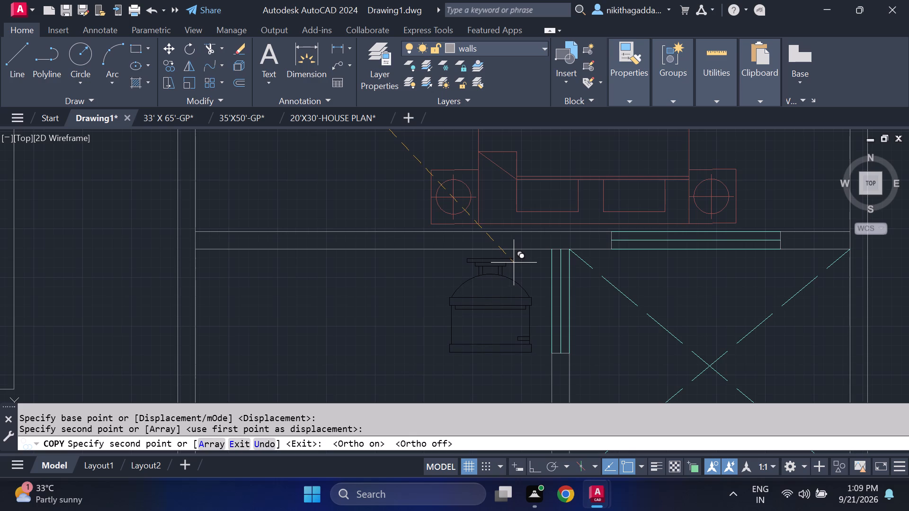
{"action": "scroll", "coordinate": [514, 263], "scroll_direction": "up", "scroll_amount": 2}
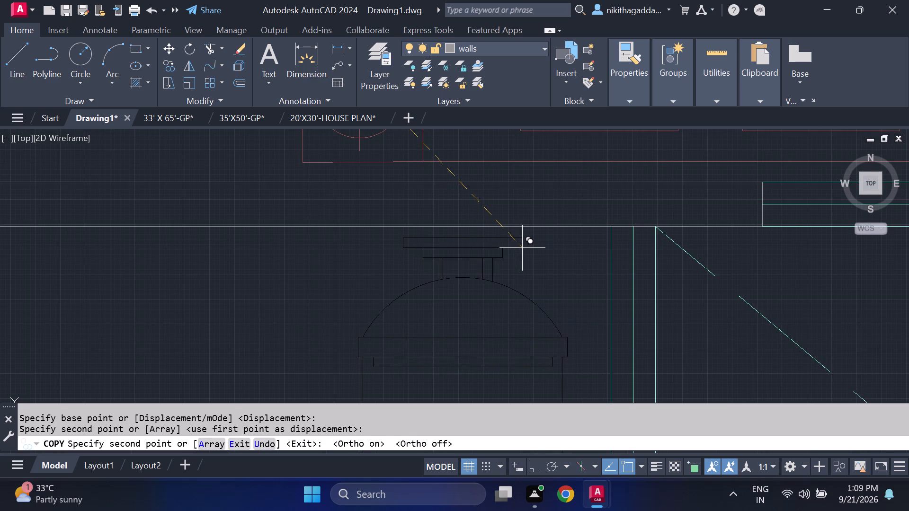
{"action": "left_click", "coordinate": [522, 248]}
{"action": "scroll", "coordinate": [502, 261], "scroll_direction": "down", "scroll_amount": 3}
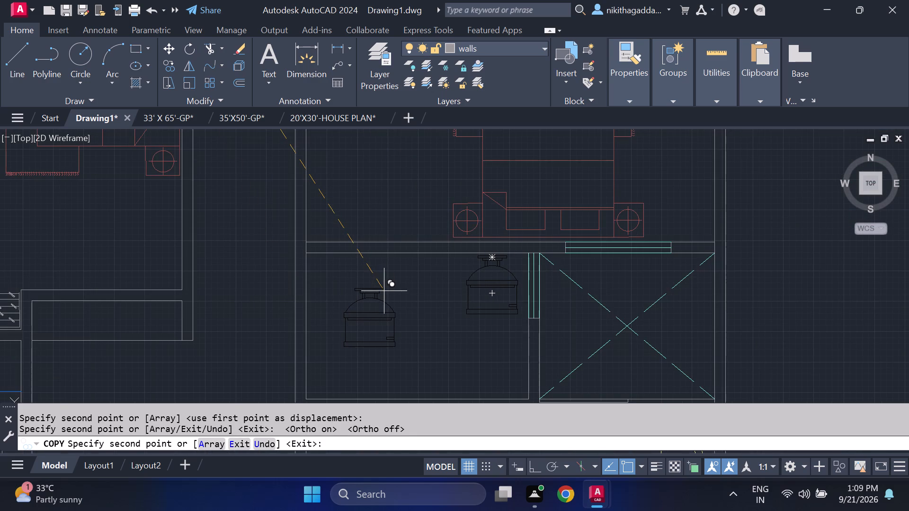
Copy the spare shower fixture from west of the plan into the north-west bathroom, against its north wall and west of the toilet.
{"action": "key", "text": "Escape"}
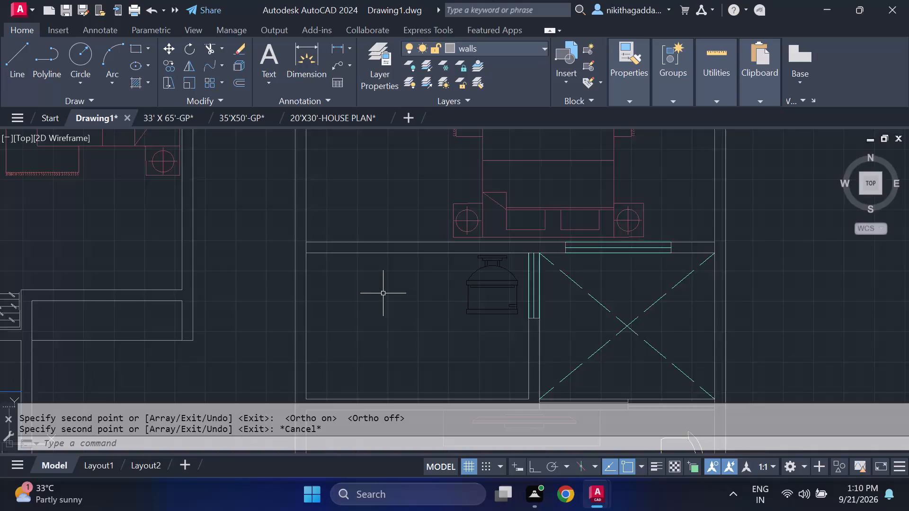
{"action": "scroll", "coordinate": [428, 293], "scroll_direction": "down", "scroll_amount": 3}
{"action": "middle_click_drag", "start_coordinate": [228, 262], "coordinate": [482, 359]}
{"action": "scroll", "coordinate": [230, 282], "scroll_direction": "down", "scroll_amount": 1}
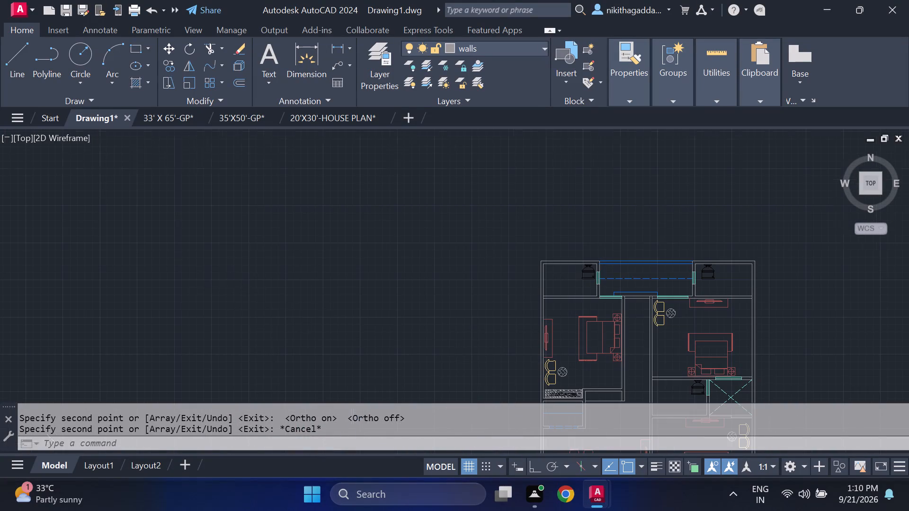
{"action": "scroll", "coordinate": [230, 282], "scroll_direction": "down", "scroll_amount": 3}
{"action": "scroll", "coordinate": [160, 309], "scroll_direction": "up", "scroll_amount": 3}
{"action": "scroll", "coordinate": [159, 203], "scroll_direction": "up", "scroll_amount": 4}
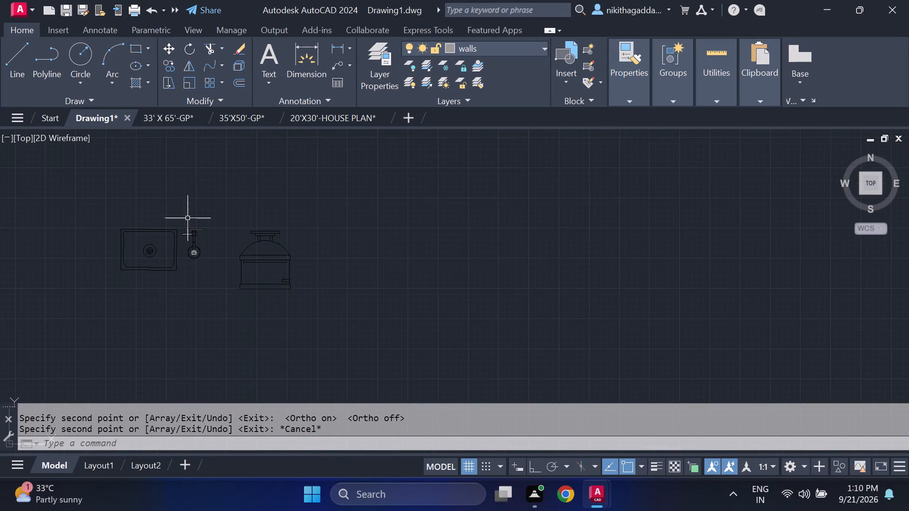
{"action": "scroll", "coordinate": [194, 221], "scroll_direction": "up", "scroll_amount": 3}
{"action": "left_click", "coordinate": [239, 219]}
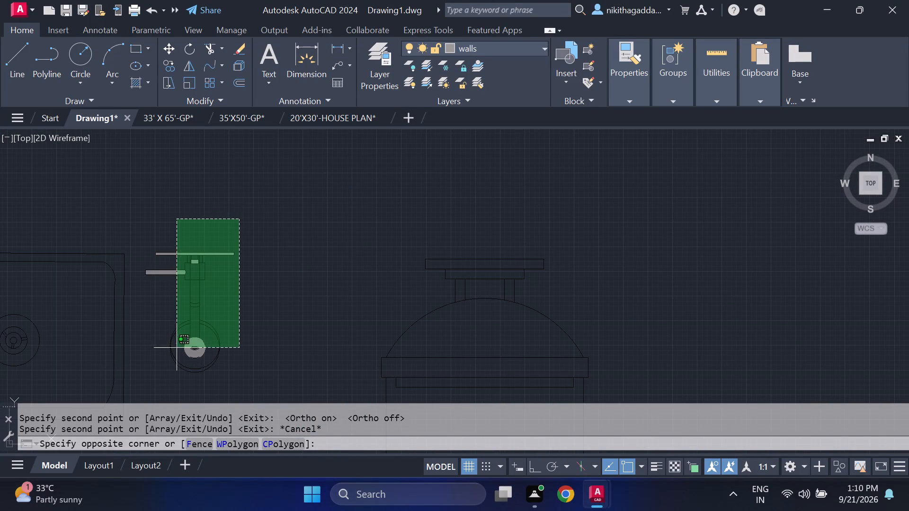
{"action": "middle_click_drag", "start_coordinate": [179, 347], "coordinate": [220, 283]}
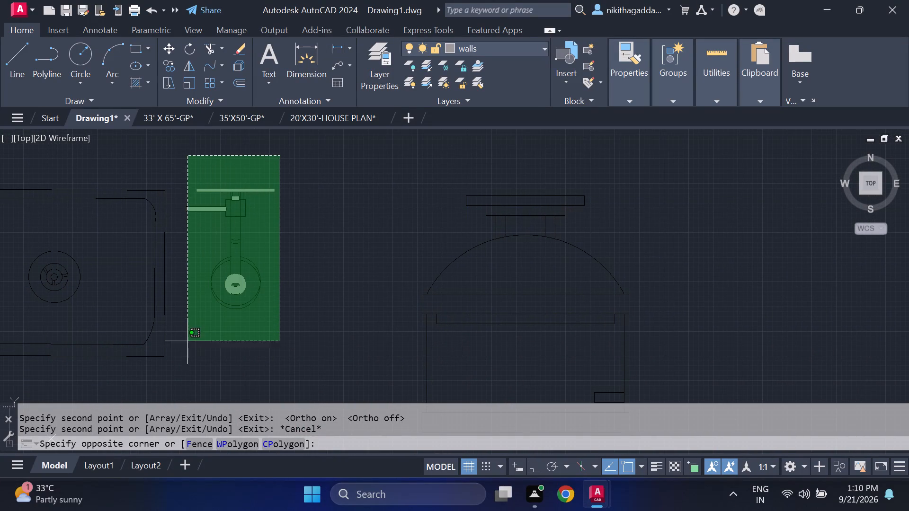
{"action": "left_click", "coordinate": [186, 345]}
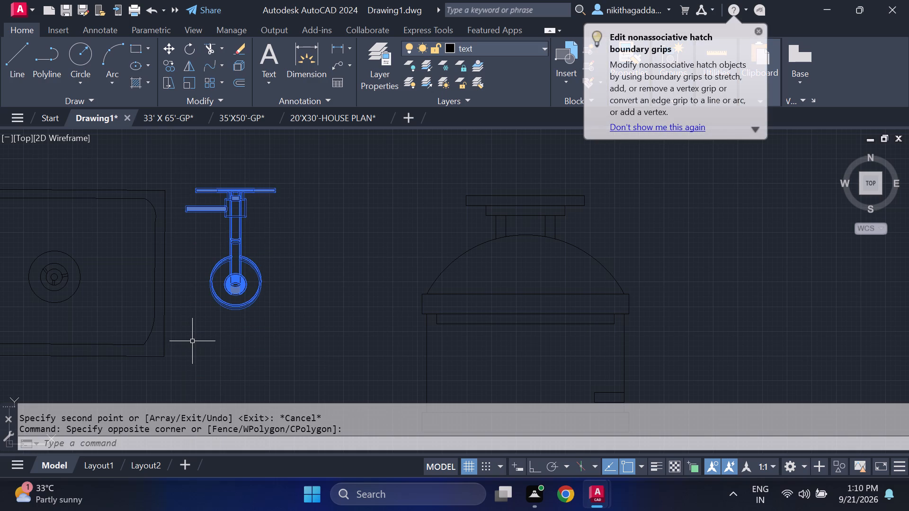
{"action": "type", "text": "co"}
{"action": "key", "text": "Return"}
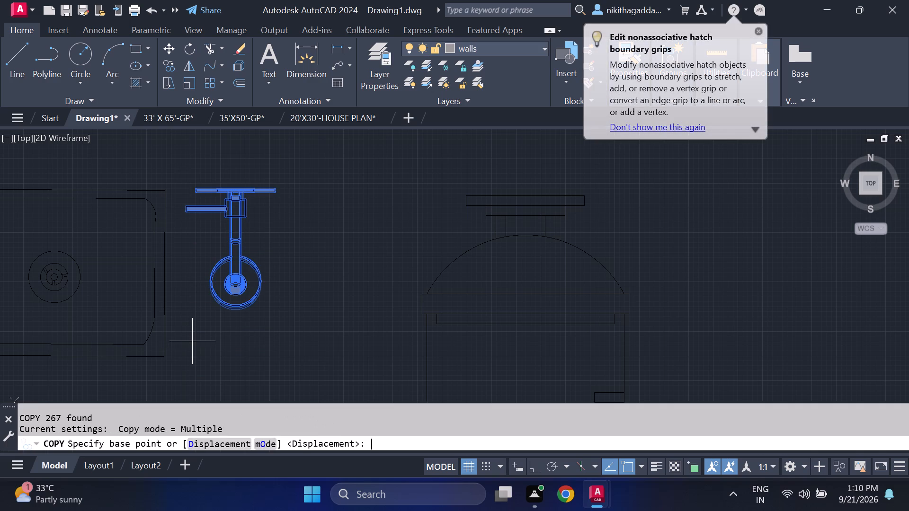
{"action": "left_click", "coordinate": [236, 188]}
{"action": "scroll", "coordinate": [774, 197], "scroll_direction": "down", "scroll_amount": 3}
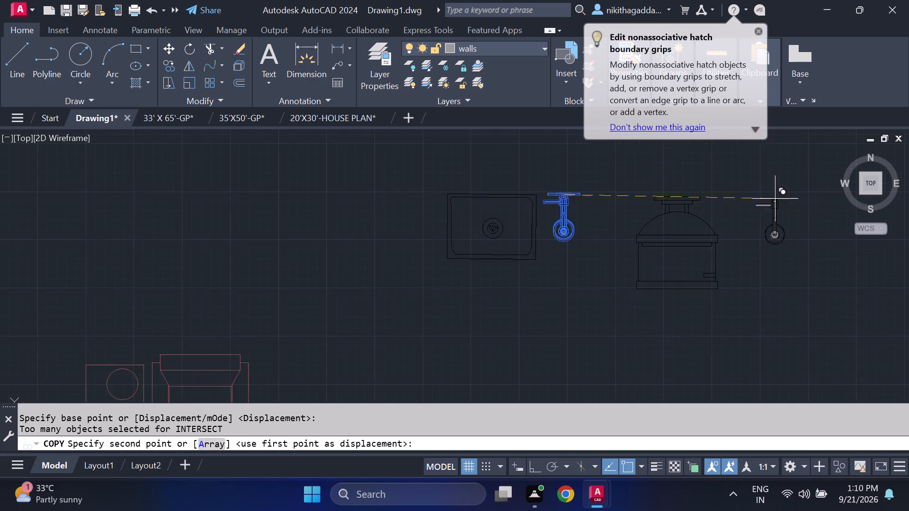
{"action": "middle_click_drag", "start_coordinate": [771, 207], "coordinate": [0, 259]}
{"action": "scroll", "coordinate": [385, 259], "scroll_direction": "down", "scroll_amount": 3}
{"action": "scroll", "coordinate": [614, 294], "scroll_direction": "down", "scroll_amount": 1}
{"action": "middle_click_drag", "start_coordinate": [633, 294], "coordinate": [592, 278]}
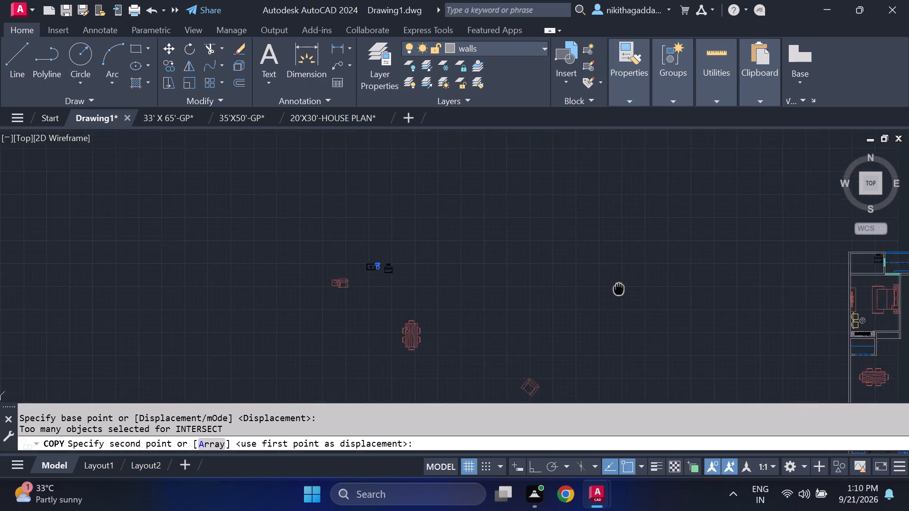
{"action": "middle_click_drag", "start_coordinate": [592, 278], "coordinate": [133, 267]}
{"action": "scroll", "coordinate": [374, 233], "scroll_direction": "up", "scroll_amount": 6}
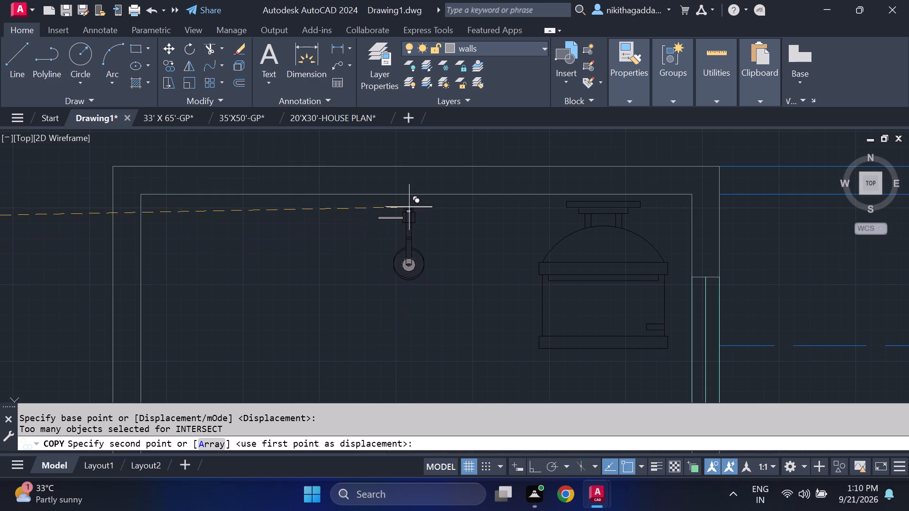
{"action": "scroll", "coordinate": [409, 205], "scroll_direction": "up", "scroll_amount": 2}
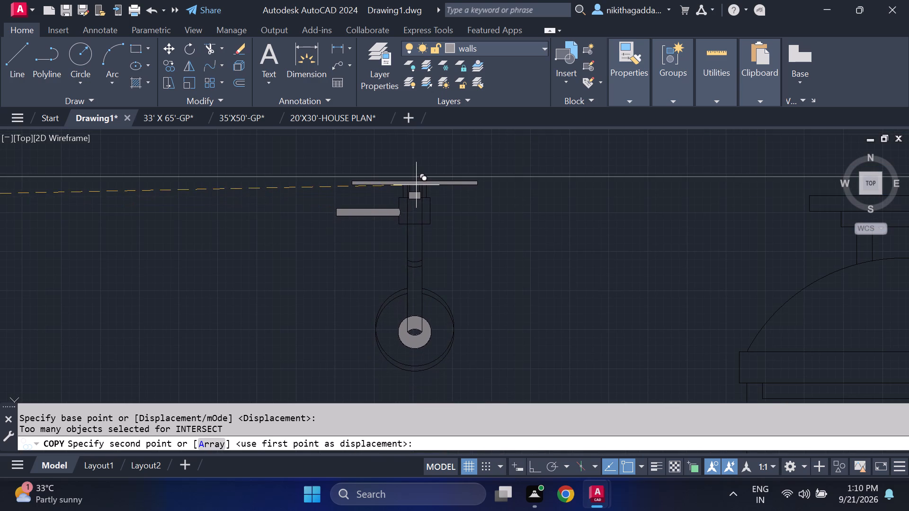
{"action": "left_click", "coordinate": [416, 185]}
Place another shower fixture copy in the north-east bathroom, against its north wall and east of the toilet.
{"action": "scroll", "coordinate": [497, 231], "scroll_direction": "down", "scroll_amount": 3}
{"action": "middle_click_drag", "start_coordinate": [558, 235], "coordinate": [49, 236]}
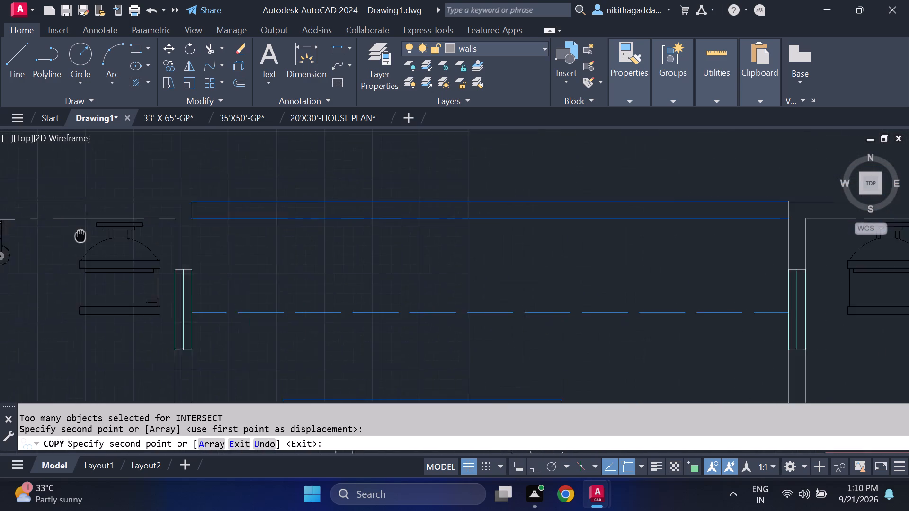
{"action": "middle_click_drag", "start_coordinate": [49, 236], "coordinate": [10, 234]}
{"action": "middle_click_drag", "start_coordinate": [721, 218], "coordinate": [337, 224]}
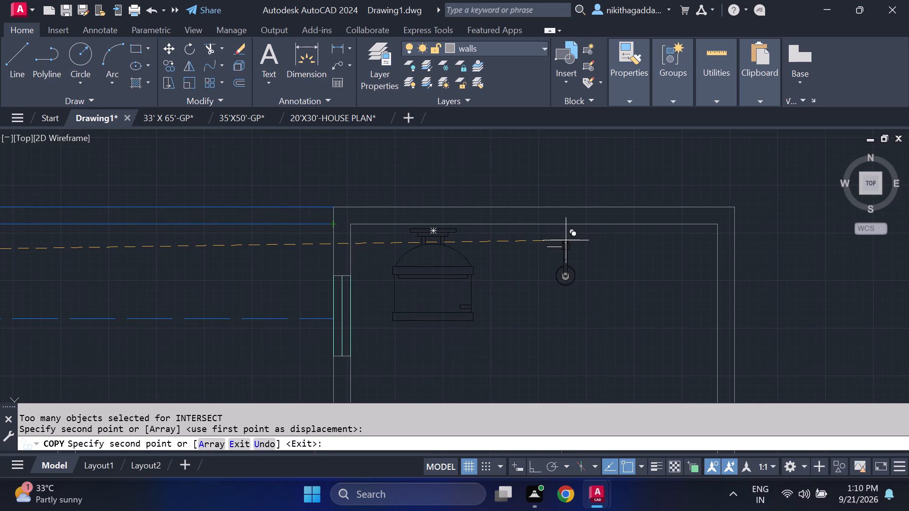
{"action": "scroll", "coordinate": [566, 240], "scroll_direction": "up", "scroll_amount": 1}
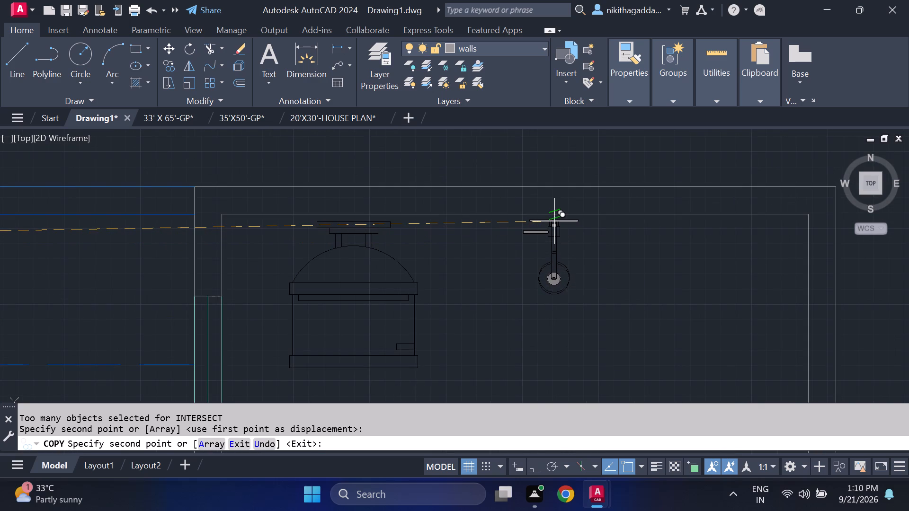
{"action": "scroll", "coordinate": [554, 221], "scroll_direction": "up", "scroll_amount": 3}
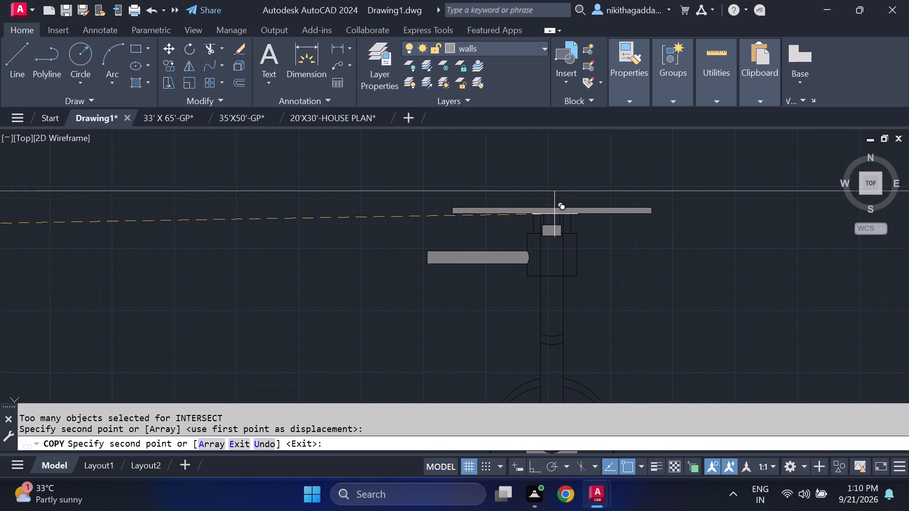
{"action": "left_click", "coordinate": [554, 212]}
Place a third shower fixture copy in the bathroom west of the crossed shaft, against its north wall and west of the toilet.
{"action": "scroll", "coordinate": [555, 217], "scroll_direction": "down", "scroll_amount": 4}
{"action": "middle_click_drag", "start_coordinate": [582, 271], "coordinate": [573, 224]}
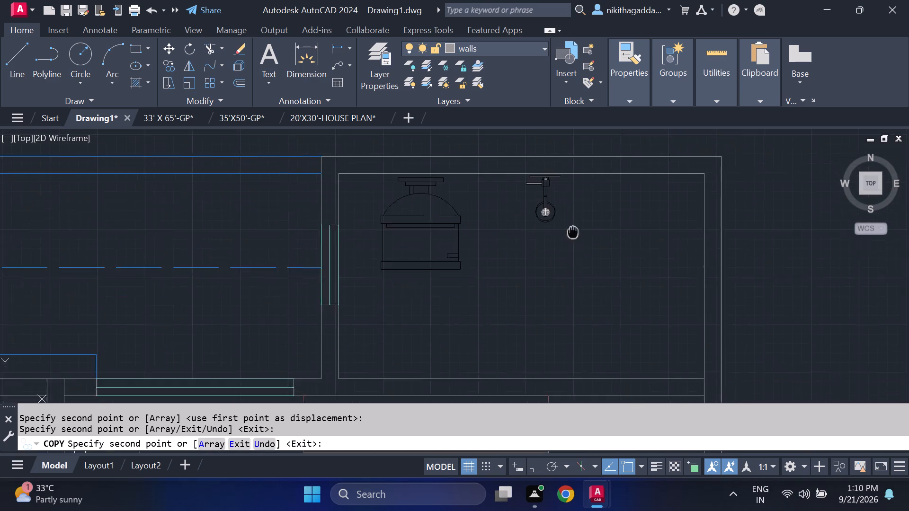
{"action": "middle_click_drag", "start_coordinate": [573, 224], "coordinate": [566, 137]}
{"action": "scroll", "coordinate": [587, 202], "scroll_direction": "down", "scroll_amount": 3}
{"action": "middle_click_drag", "start_coordinate": [575, 323], "coordinate": [575, 211]}
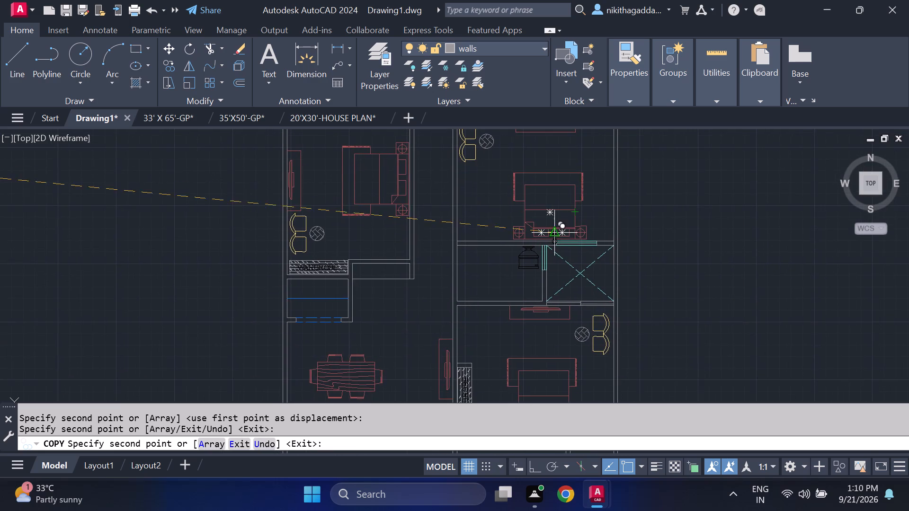
{"action": "scroll", "coordinate": [533, 248], "scroll_direction": "up", "scroll_amount": 1}
{"action": "scroll", "coordinate": [487, 269], "scroll_direction": "up", "scroll_amount": 3}
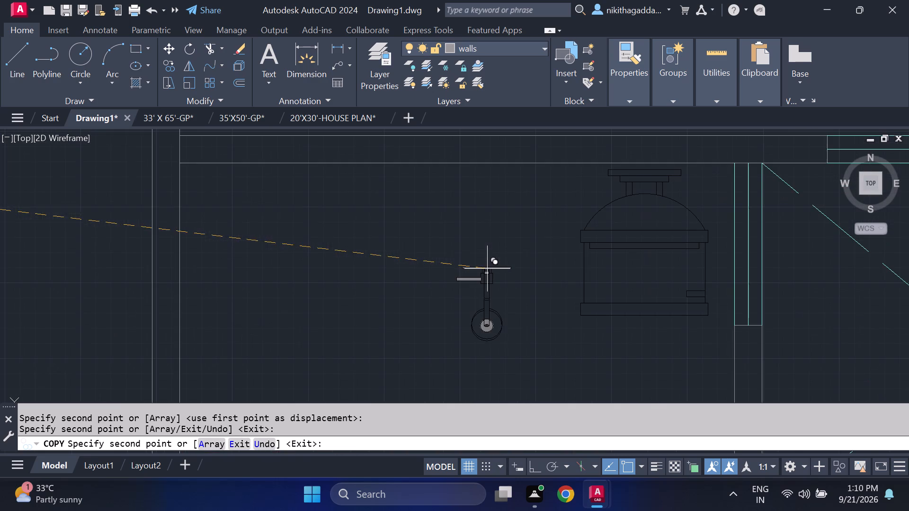
{"action": "scroll", "coordinate": [467, 178], "scroll_direction": "up", "scroll_amount": 1}
{"action": "middle_click_drag", "start_coordinate": [467, 178], "coordinate": [472, 214]}
{"action": "scroll", "coordinate": [472, 214], "scroll_direction": "up", "scroll_amount": 1}
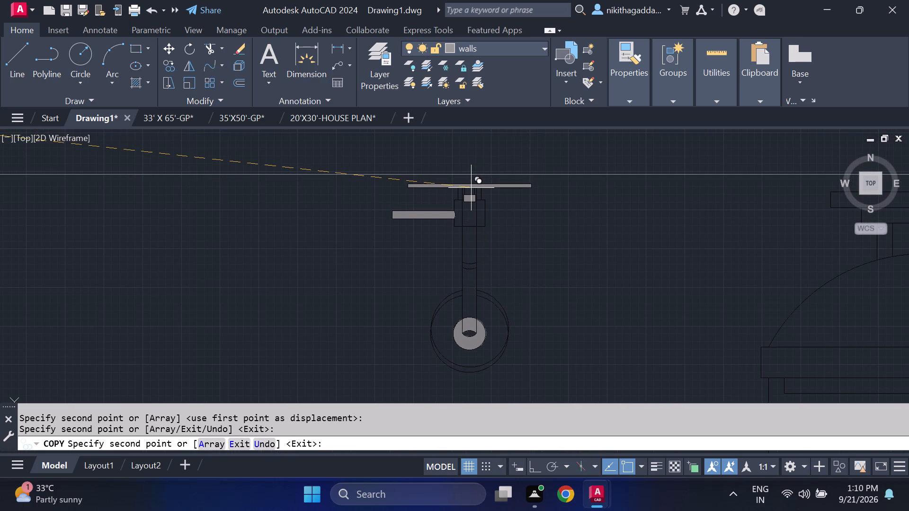
{"action": "left_click", "coordinate": [471, 185]}
{"action": "scroll", "coordinate": [473, 194], "scroll_direction": "down", "scroll_amount": 4}
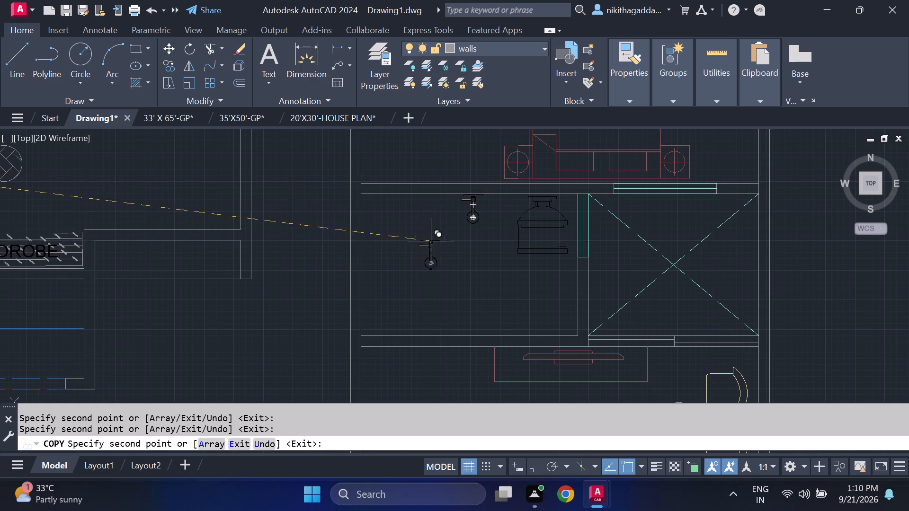
{"action": "scroll", "coordinate": [442, 247], "scroll_direction": "down", "scroll_amount": 1}
{"action": "key", "text": "Escape"}
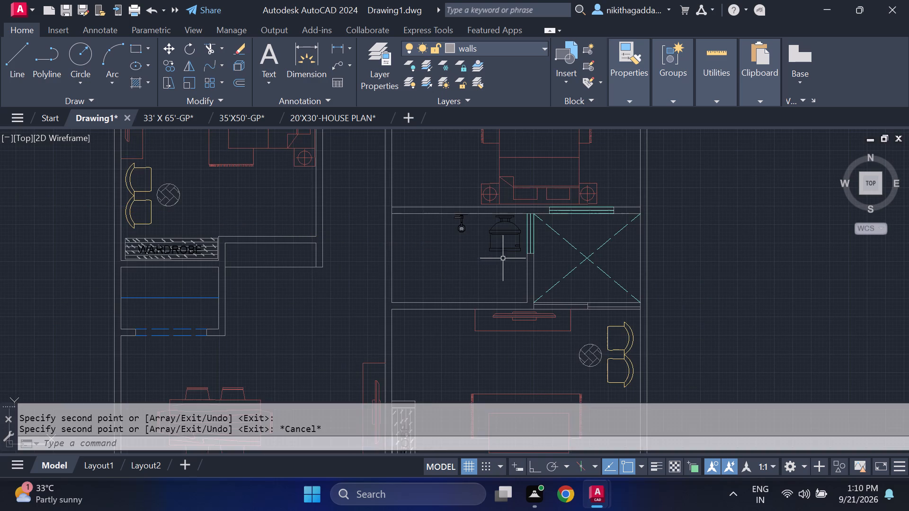
Copy the spare rectangular washbasin from west of the plan into the north-west corner of the north-west bathroom.
{"action": "scroll", "coordinate": [512, 259], "scroll_direction": "down", "scroll_amount": 3}
{"action": "middle_click_drag", "start_coordinate": [128, 291], "coordinate": [613, 338]}
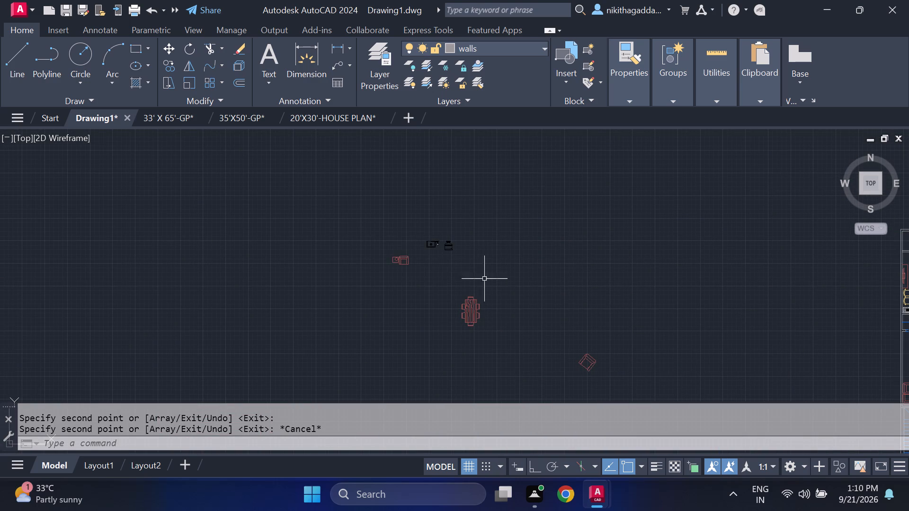
{"action": "scroll", "coordinate": [434, 239], "scroll_direction": "up", "scroll_amount": 6}
{"action": "left_click_drag", "start_coordinate": [437, 232], "coordinate": [437, 232]}
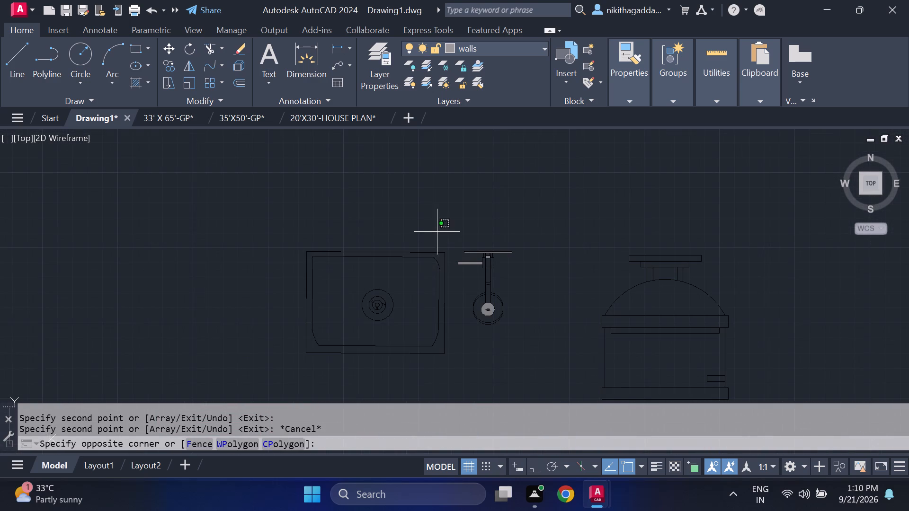
{"action": "left_click_drag", "start_coordinate": [437, 232], "coordinate": [435, 238]}
{"action": "left_click", "coordinate": [261, 367]}
{"action": "scroll", "coordinate": [451, 320], "scroll_direction": "up", "scroll_amount": 2}
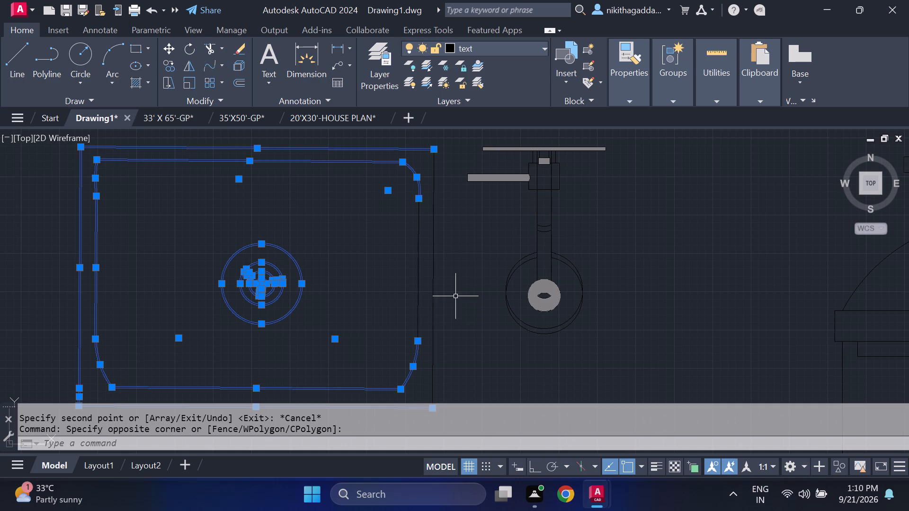
{"action": "left_click_drag", "start_coordinate": [444, 135], "coordinate": [444, 152]}
{"action": "left_click_drag", "start_coordinate": [378, 353], "coordinate": [377, 347]}
{"action": "middle_click_drag", "start_coordinate": [388, 328], "coordinate": [402, 262]}
{"action": "scroll", "coordinate": [417, 282], "scroll_direction": "down", "scroll_amount": 2}
{"action": "scroll", "coordinate": [534, 317], "scroll_direction": "down", "scroll_amount": 1}
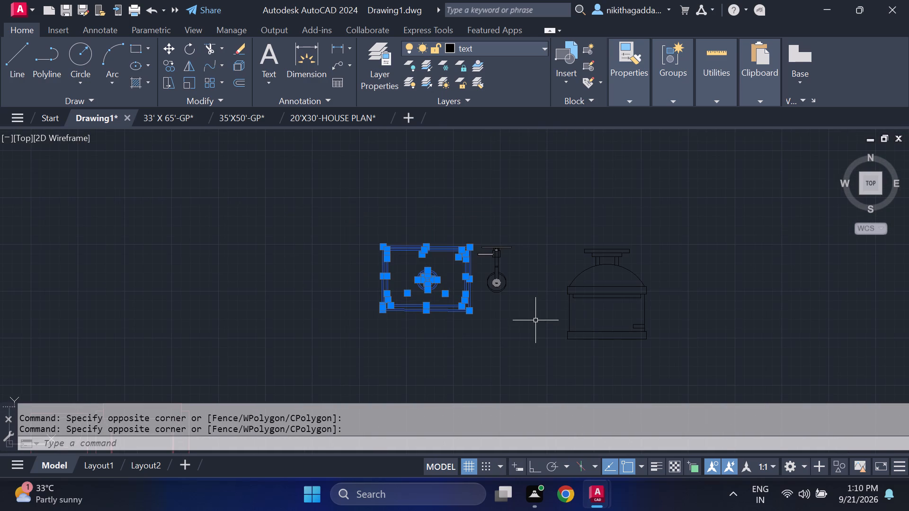
{"action": "type", "text": "co"}
{"action": "key", "text": "Return"}
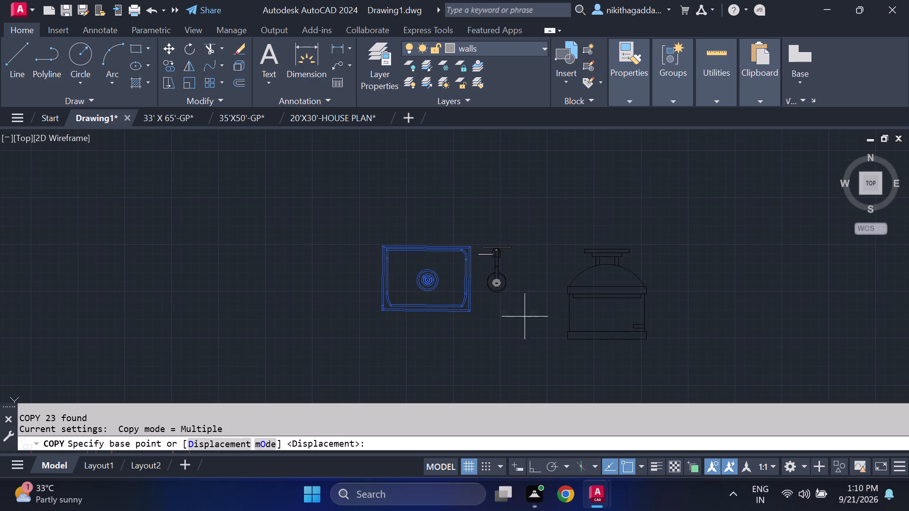
{"action": "left_click", "coordinate": [427, 282]}
{"action": "scroll", "coordinate": [656, 292], "scroll_direction": "down", "scroll_amount": 3}
{"action": "middle_click_drag", "start_coordinate": [653, 291], "coordinate": [0, 255]}
{"action": "scroll", "coordinate": [903, 264], "scroll_direction": "down", "scroll_amount": 4}
{"action": "middle_click_drag", "start_coordinate": [817, 287], "coordinate": [809, 285]}
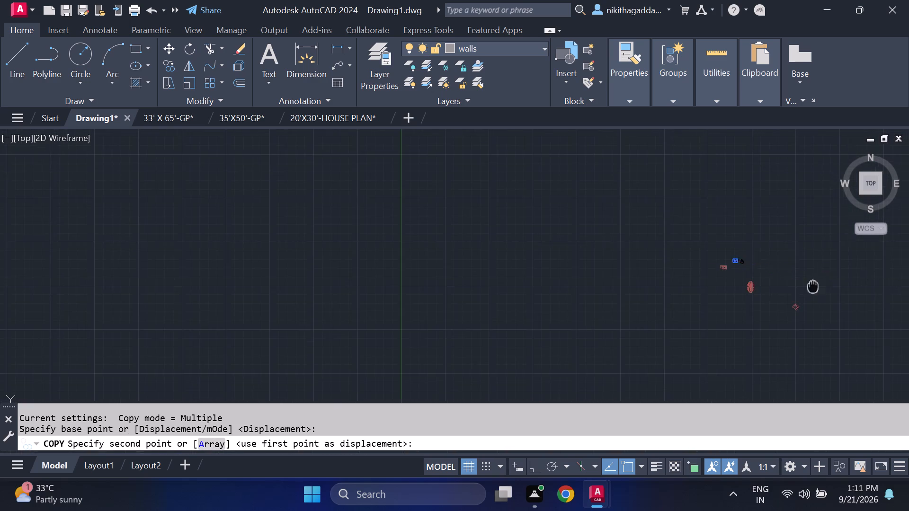
{"action": "middle_click_drag", "start_coordinate": [809, 285], "coordinate": [0, 284]}
{"action": "middle_click_drag", "start_coordinate": [136, 283], "coordinate": [523, 288]}
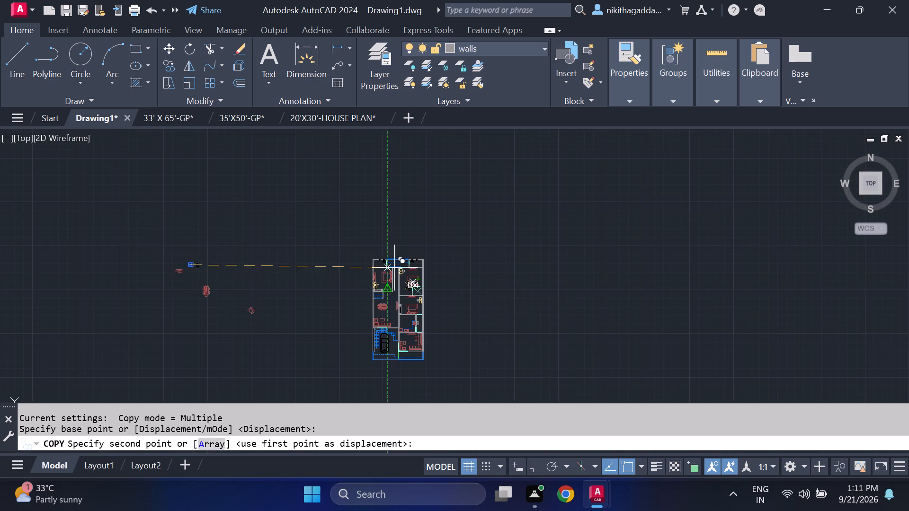
{"action": "scroll", "coordinate": [351, 263], "scroll_direction": "up", "scroll_amount": 3}
{"action": "scroll", "coordinate": [456, 259], "scroll_direction": "up", "scroll_amount": 4}
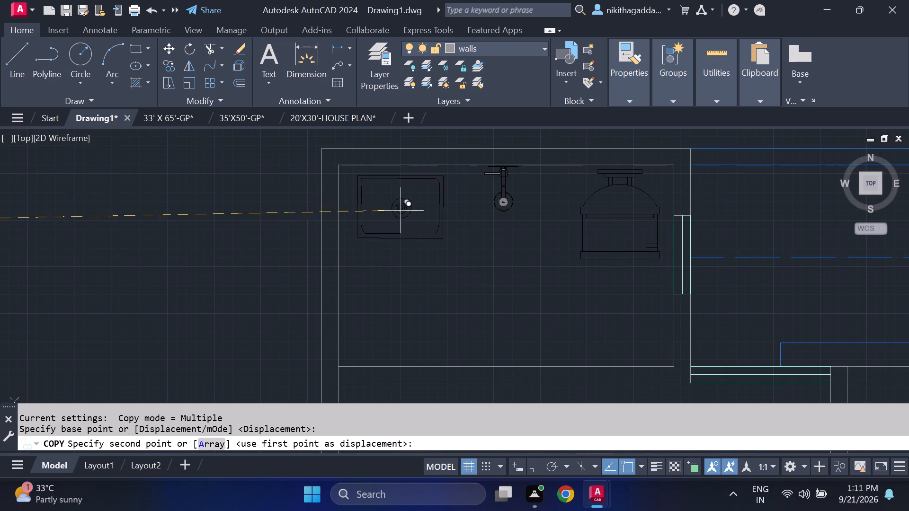
{"action": "middle_click_drag", "start_coordinate": [396, 204], "coordinate": [401, 239]}
{"action": "scroll", "coordinate": [400, 238], "scroll_direction": "up", "scroll_amount": 1}
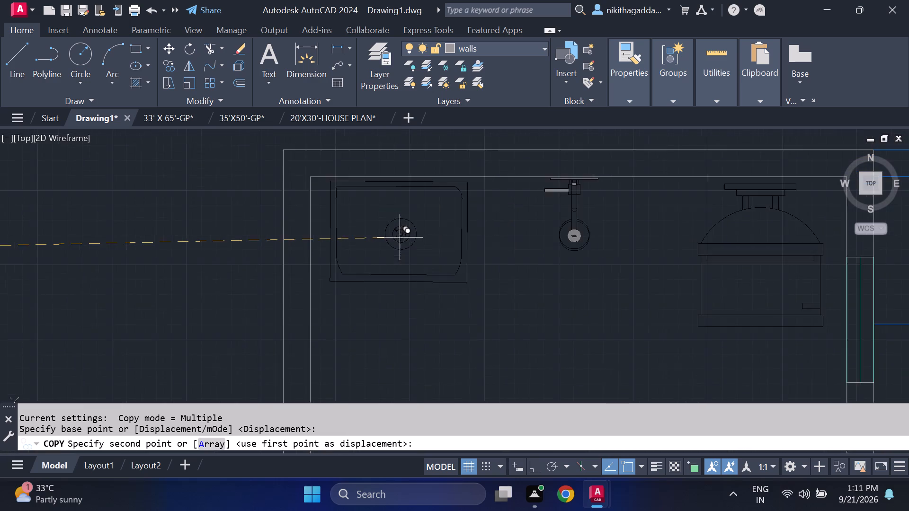
{"action": "scroll", "coordinate": [400, 238], "scroll_direction": "up", "scroll_amount": 1}
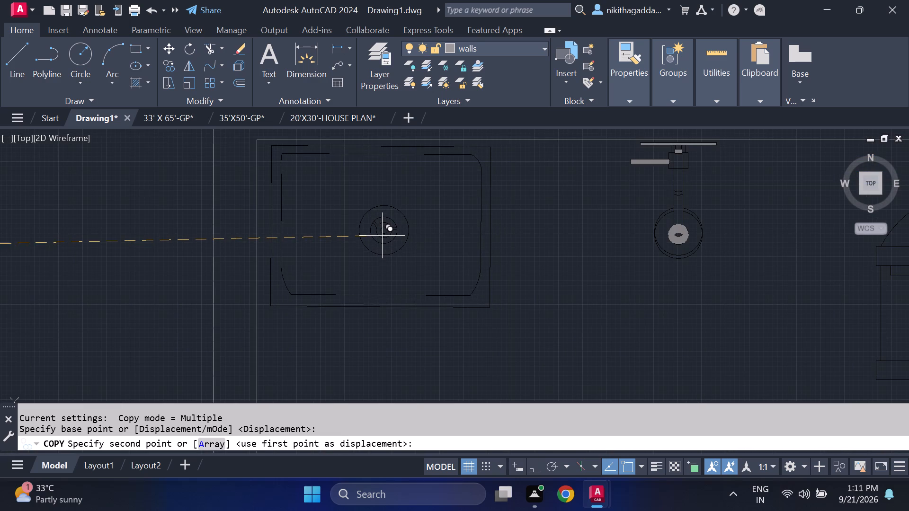
{"action": "left_click", "coordinate": [382, 235]}
Place another washbasin copy in the north-east corner of the north-east bathroom.
{"action": "scroll", "coordinate": [511, 273], "scroll_direction": "down", "scroll_amount": 4}
{"action": "middle_click_drag", "start_coordinate": [656, 306], "coordinate": [469, 277]}
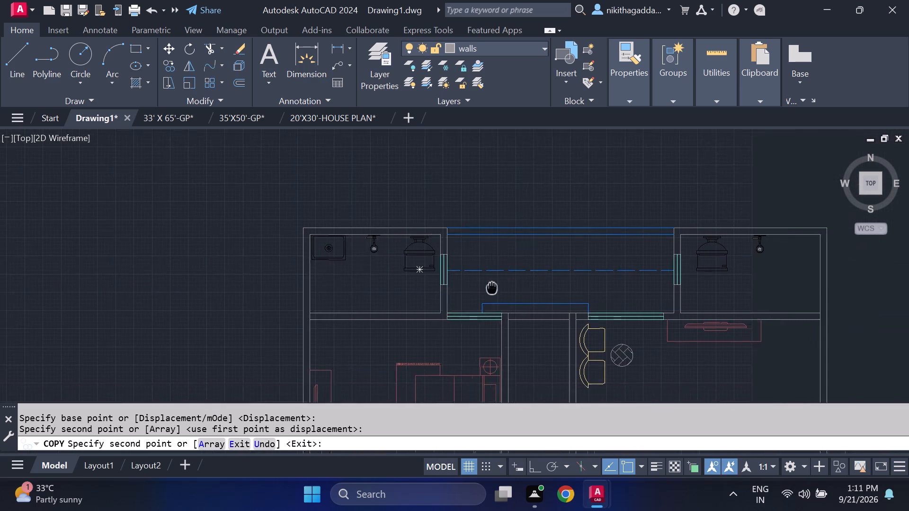
{"action": "middle_click_drag", "start_coordinate": [469, 277], "coordinate": [139, 296]}
{"action": "scroll", "coordinate": [452, 260], "scroll_direction": "up", "scroll_amount": 2}
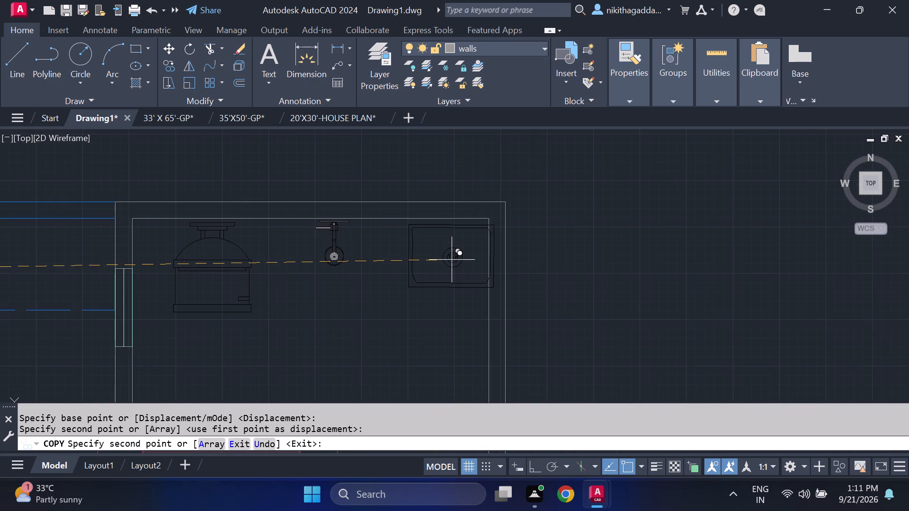
{"action": "scroll", "coordinate": [437, 258], "scroll_direction": "up", "scroll_amount": 2}
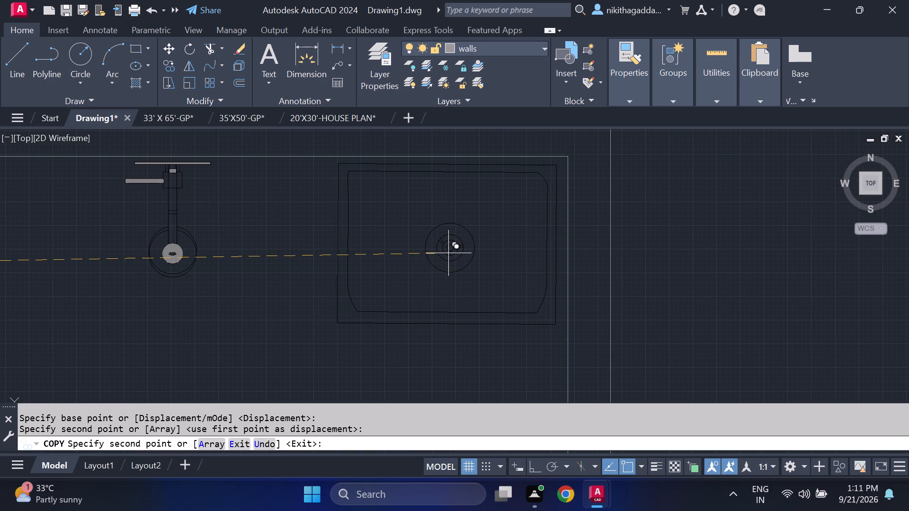
{"action": "left_click", "coordinate": [448, 253]}
Place another washbasin copy in the north-west corner of the bathroom west of the crossed shaft.
{"action": "scroll", "coordinate": [449, 258], "scroll_direction": "down", "scroll_amount": 4}
{"action": "middle_click_drag", "start_coordinate": [665, 336], "coordinate": [704, 184]}
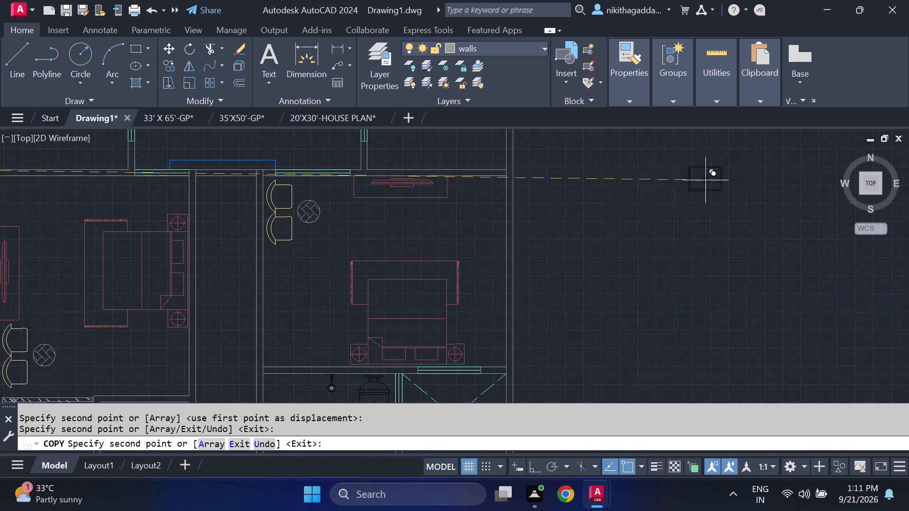
{"action": "scroll", "coordinate": [711, 236], "scroll_direction": "down", "scroll_amount": 3}
{"action": "scroll", "coordinate": [612, 287], "scroll_direction": "up", "scroll_amount": 3}
{"action": "middle_click_drag", "start_coordinate": [613, 266], "coordinate": [613, 267]}
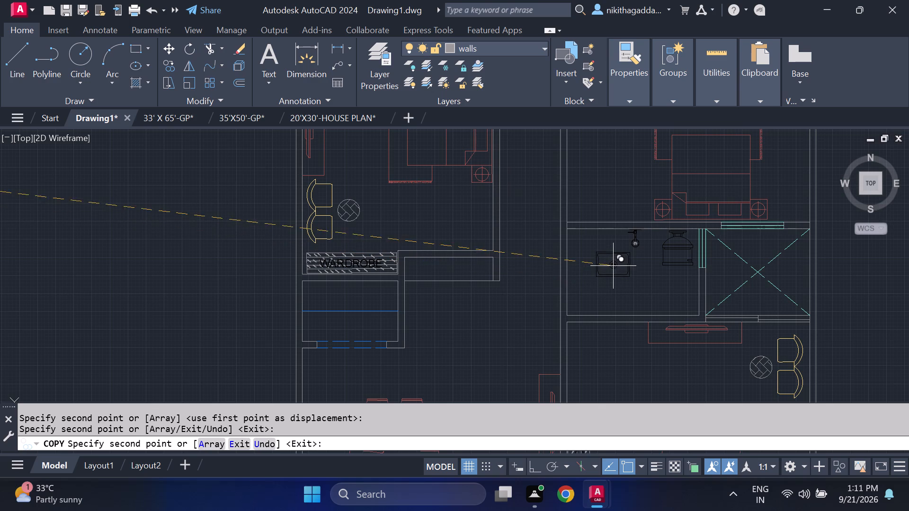
{"action": "middle_click_drag", "start_coordinate": [613, 267], "coordinate": [614, 293]}
{"action": "scroll", "coordinate": [610, 282], "scroll_direction": "up", "scroll_amount": 3}
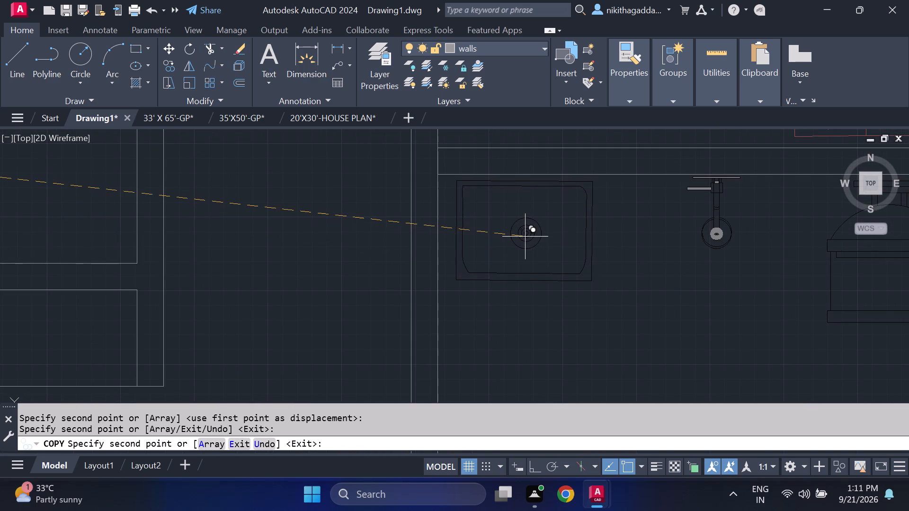
{"action": "left_click", "coordinate": [525, 237]}
Place a last washbasin copy in the dining area, against the wall just south-east of the wardrobe, and end the copying.
{"action": "scroll", "coordinate": [524, 247], "scroll_direction": "down", "scroll_amount": 3}
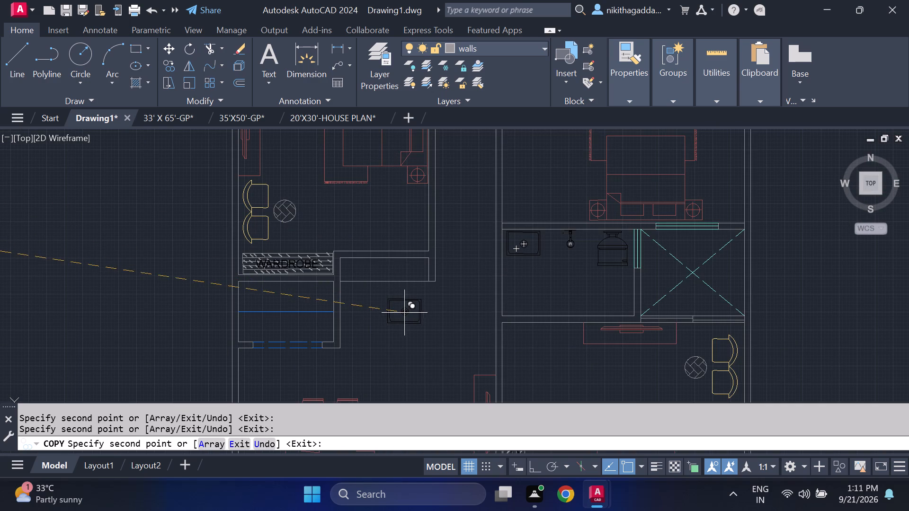
{"action": "scroll", "coordinate": [398, 306], "scroll_direction": "up", "scroll_amount": 2}
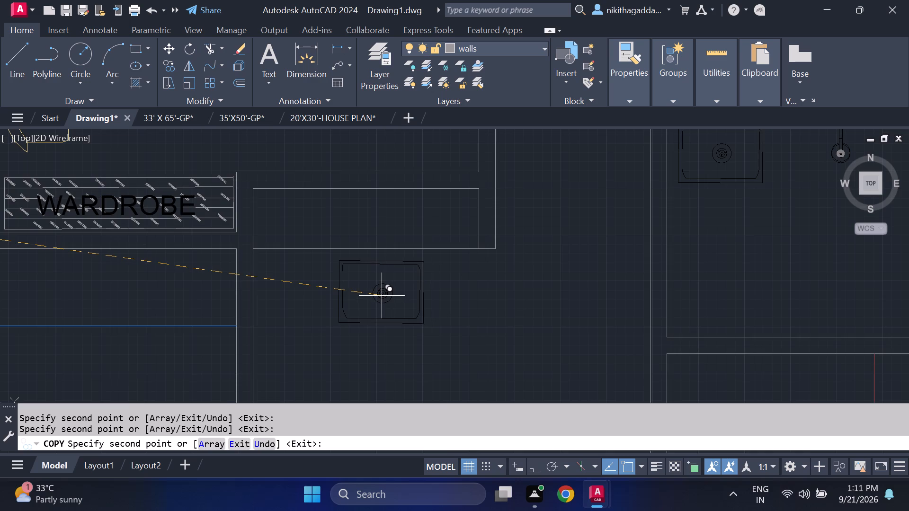
{"action": "scroll", "coordinate": [382, 296], "scroll_direction": "up", "scroll_amount": 1}
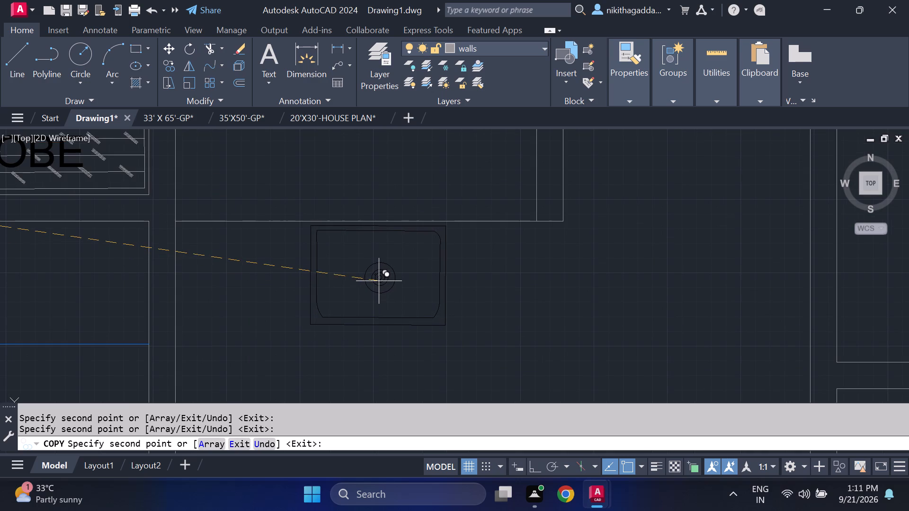
{"action": "left_click", "coordinate": [379, 281]}
{"action": "scroll", "coordinate": [446, 302], "scroll_direction": "down", "scroll_amount": 4}
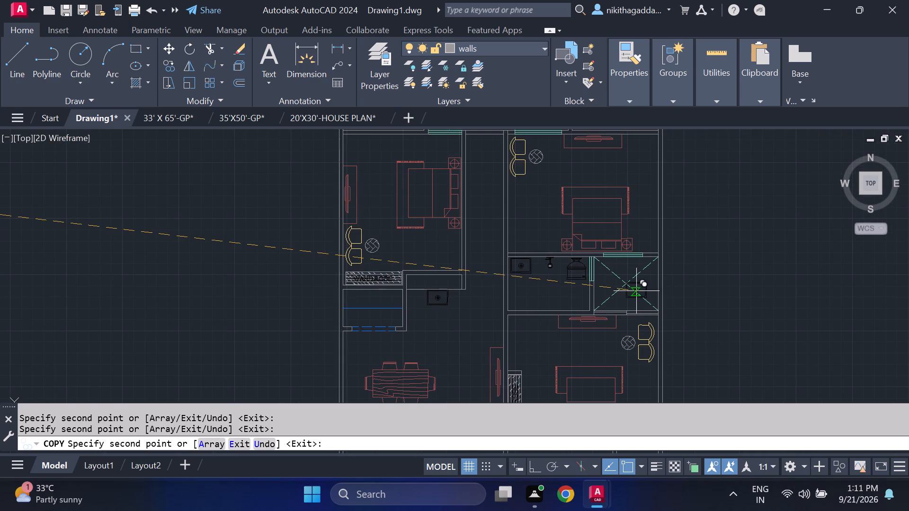
{"action": "key", "text": "Escape"}
{"action": "scroll", "coordinate": [714, 233], "scroll_direction": "down", "scroll_amount": 2}
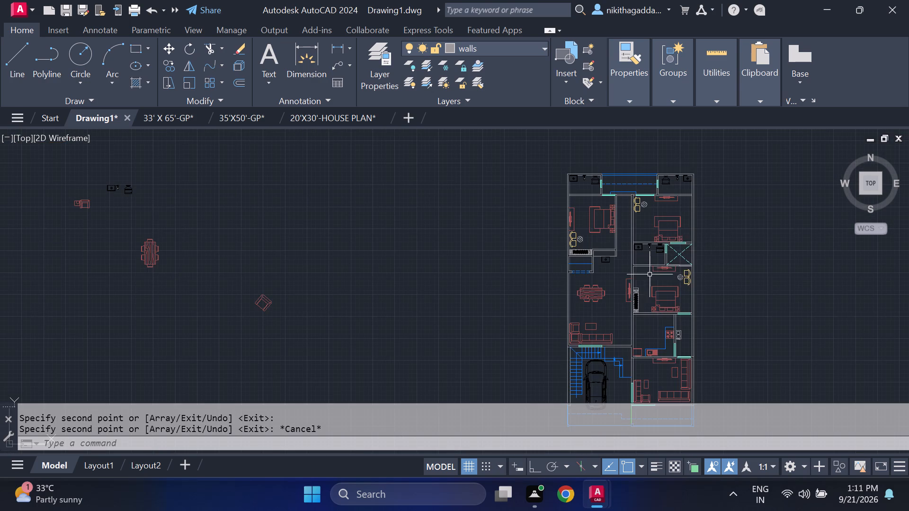
{"action": "scroll", "coordinate": [595, 275], "scroll_direction": "up", "scroll_amount": 1}
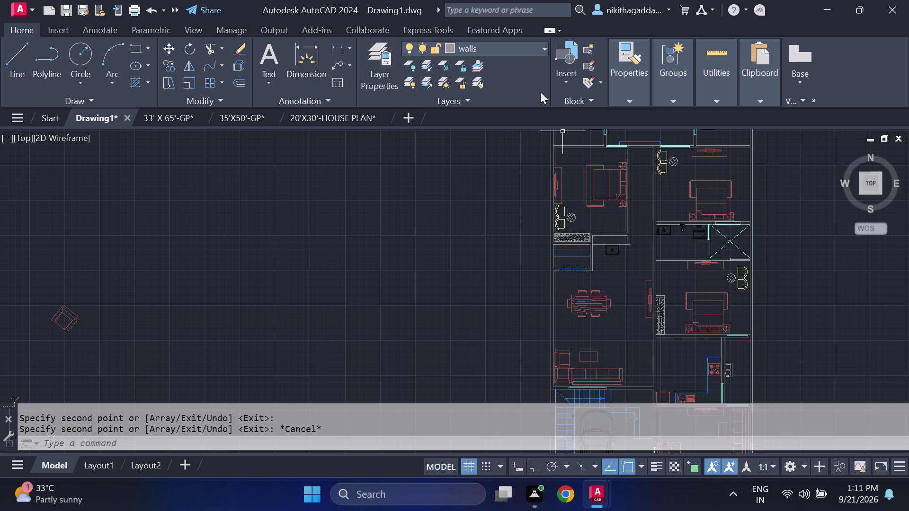